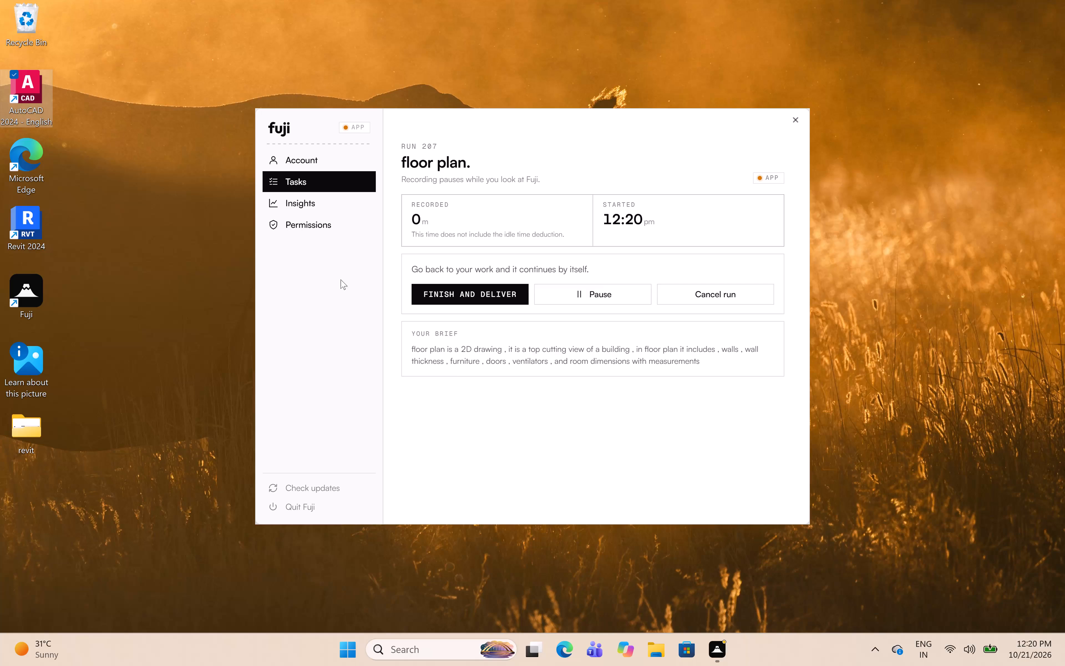
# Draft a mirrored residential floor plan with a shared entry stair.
# Launch AutoCAD 2024 and start a new blank drawing.
pyautogui.doubleClick(37, 88)
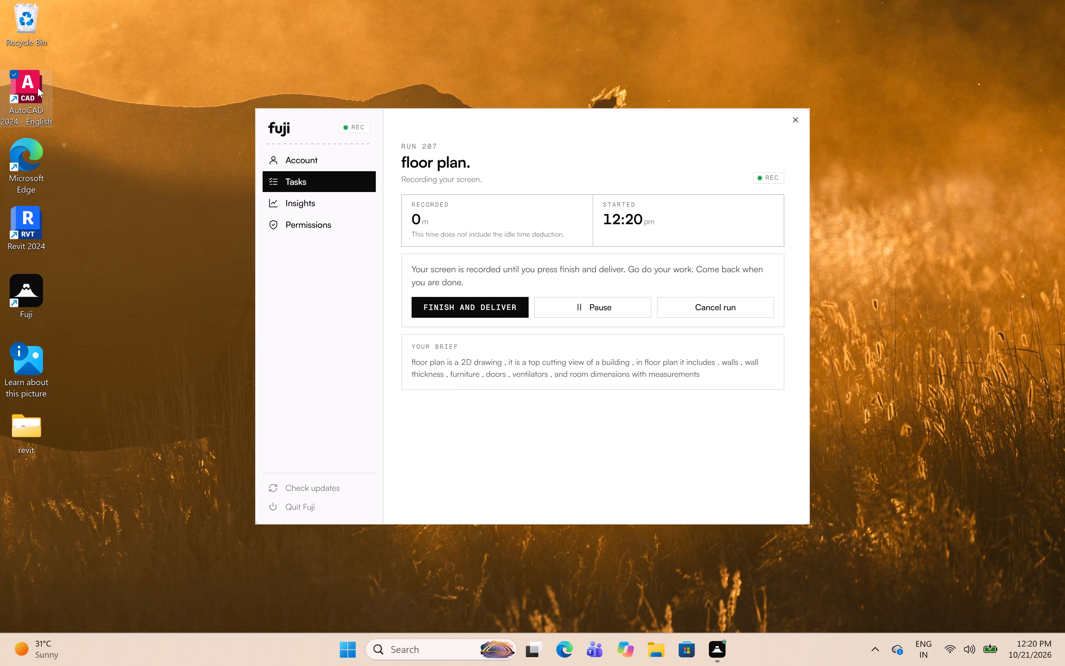
pyautogui.doubleClick(32, 85)
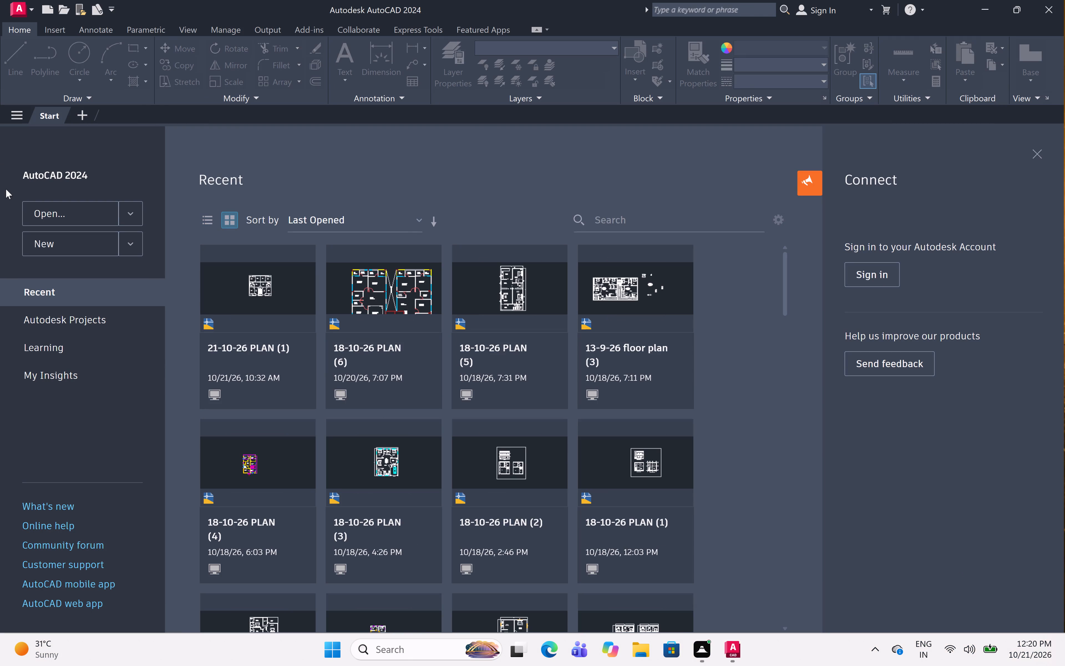
pyautogui.moveTo(89, 243); pyautogui.dragTo(95, 236)
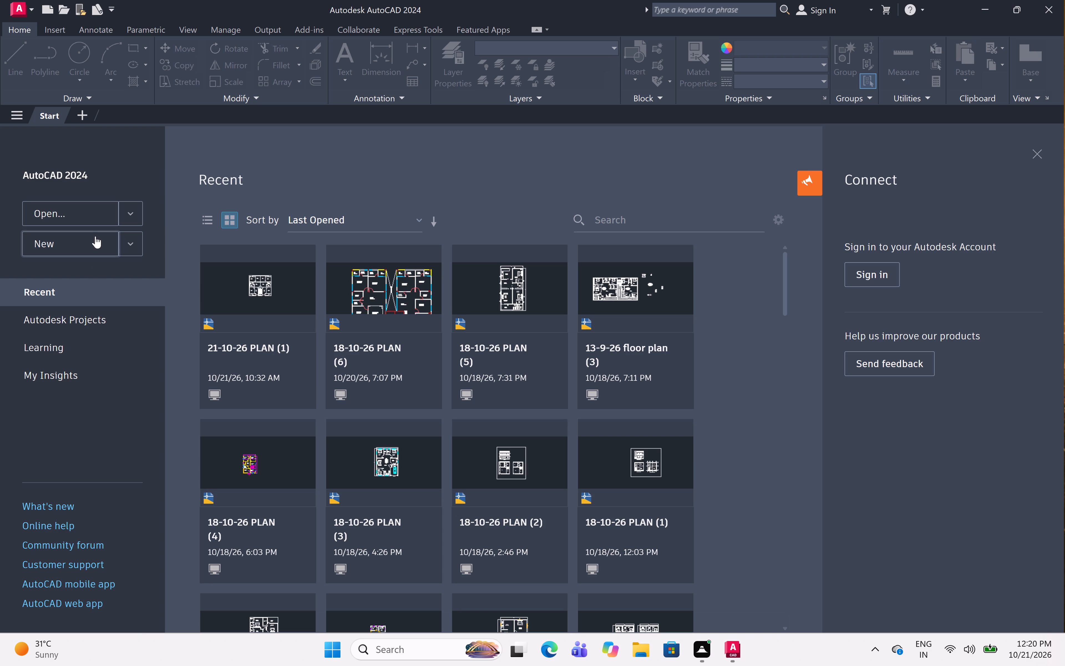
pyautogui.click(94, 240)
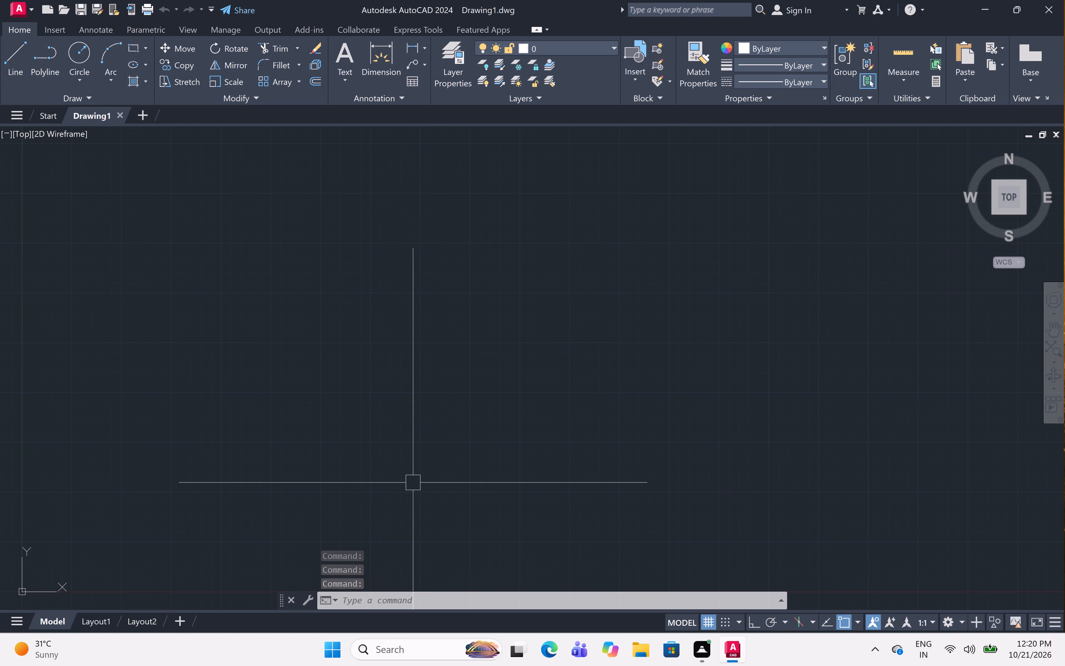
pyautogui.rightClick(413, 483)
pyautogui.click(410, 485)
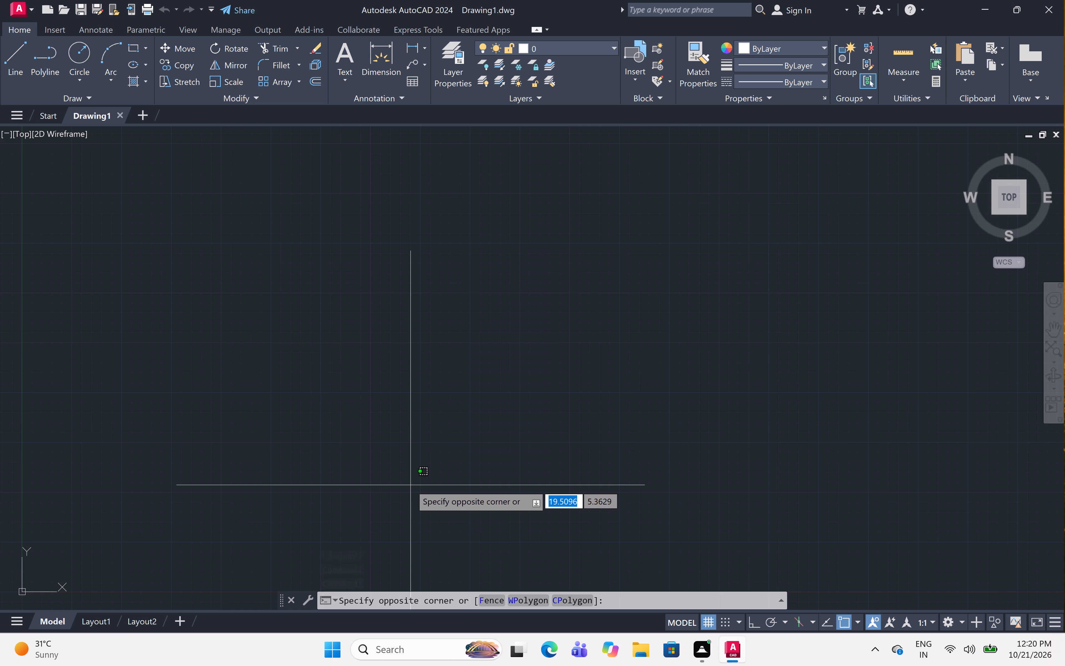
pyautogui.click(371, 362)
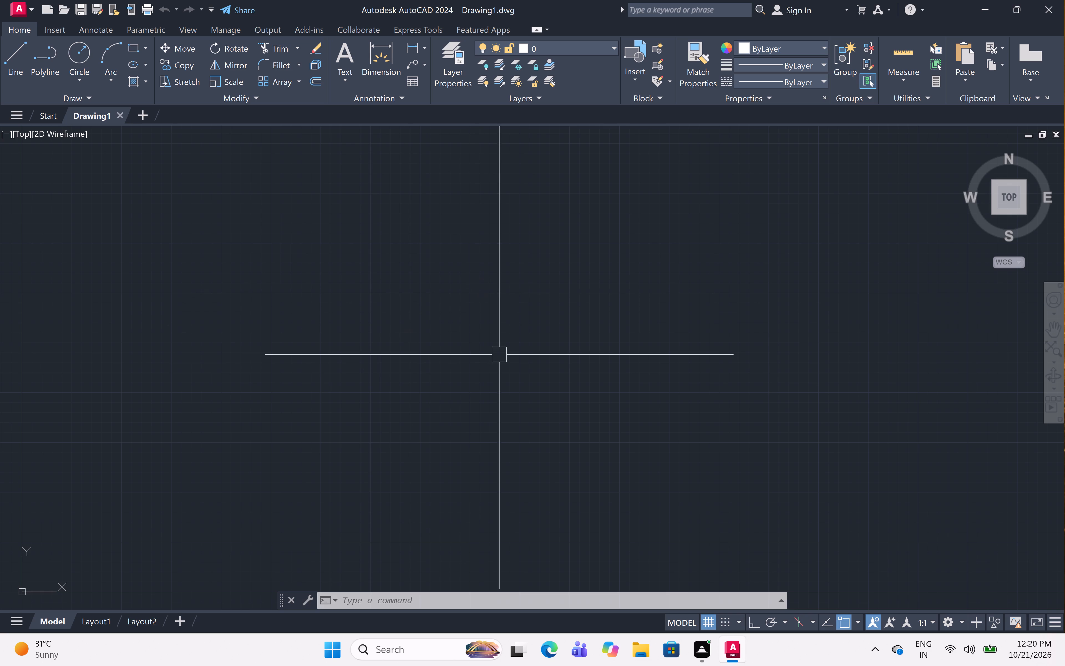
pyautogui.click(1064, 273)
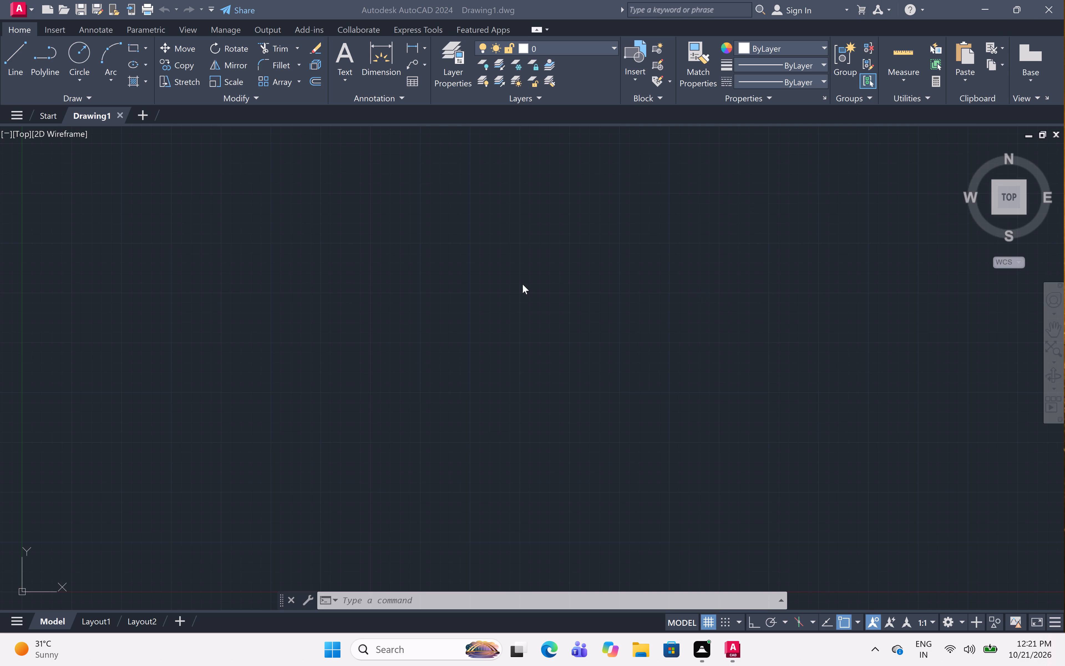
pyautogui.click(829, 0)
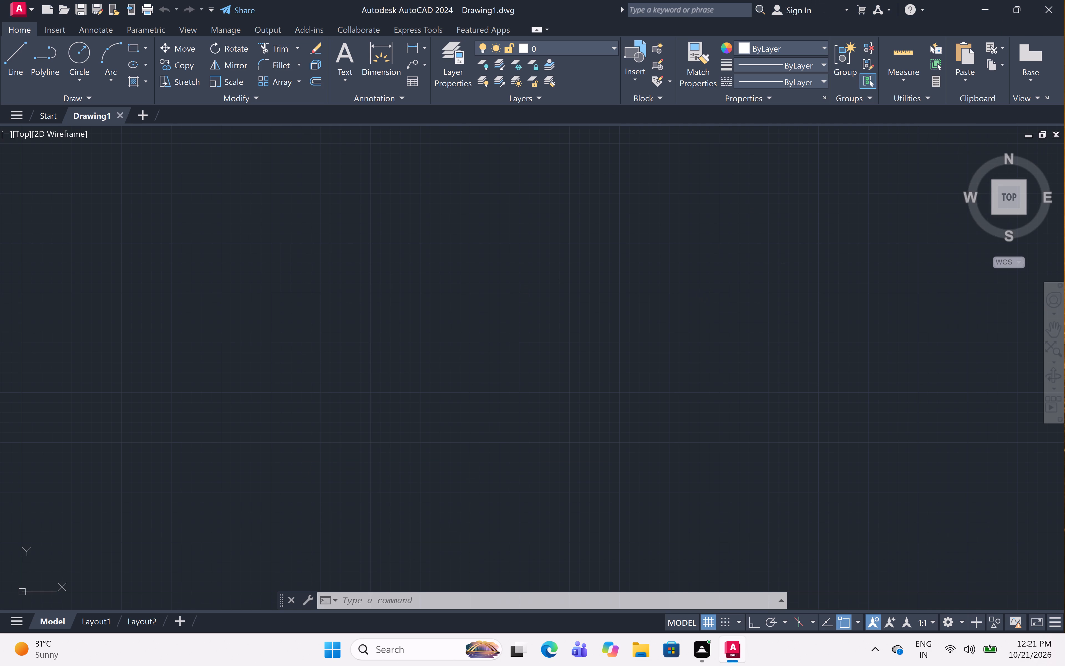
# Draw a horizontal construction line (XLINE) above the origin, across the upper part of the drawing area.
pyautogui.scroll(-7, 233, 434)
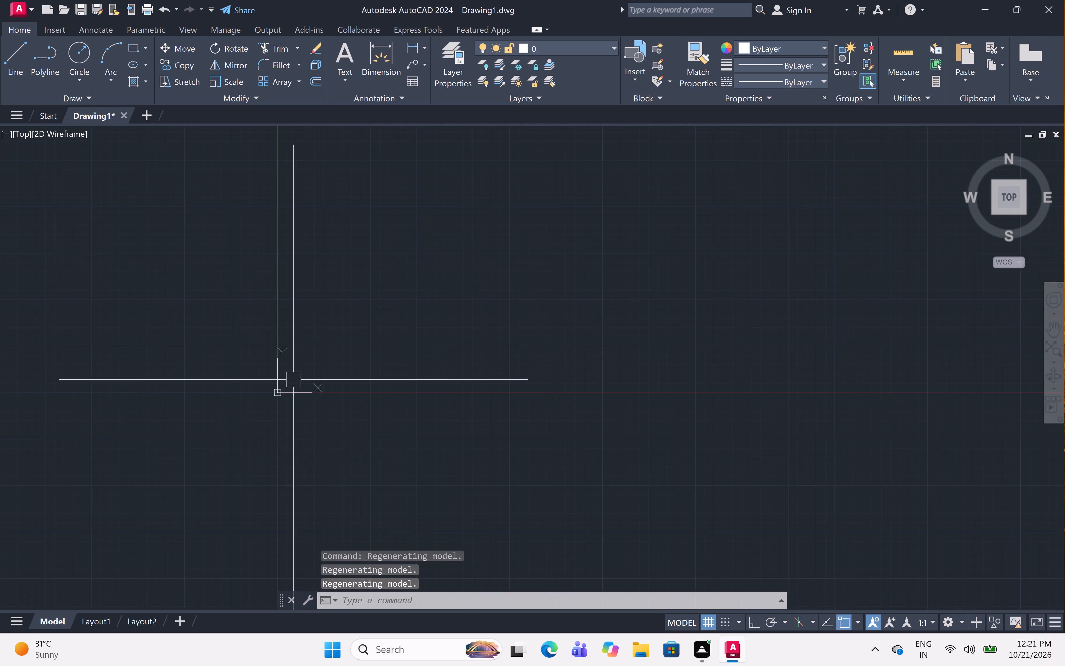
pyautogui.scroll(-4, 362, 289)
pyautogui.moveTo(479, 213); pyautogui.dragTo(366, 287, button='middle')
pyautogui.scroll(-2, 366, 287)
pyautogui.moveTo(393, 272); pyautogui.dragTo(255, 377, button='middle')
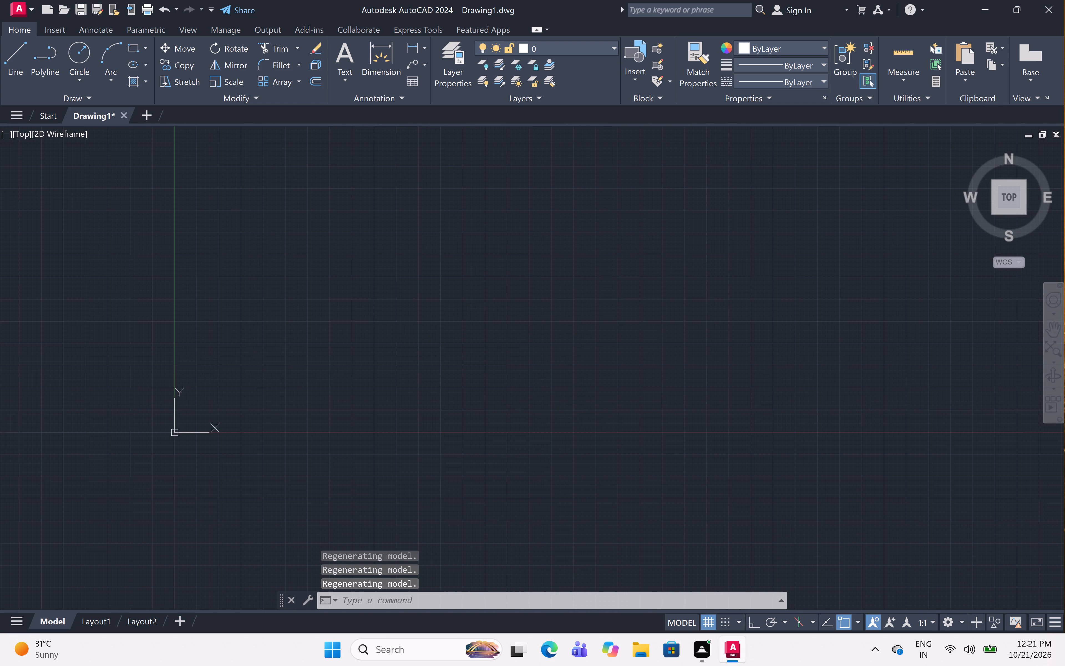
pyautogui.scroll(-2, 452, 337)
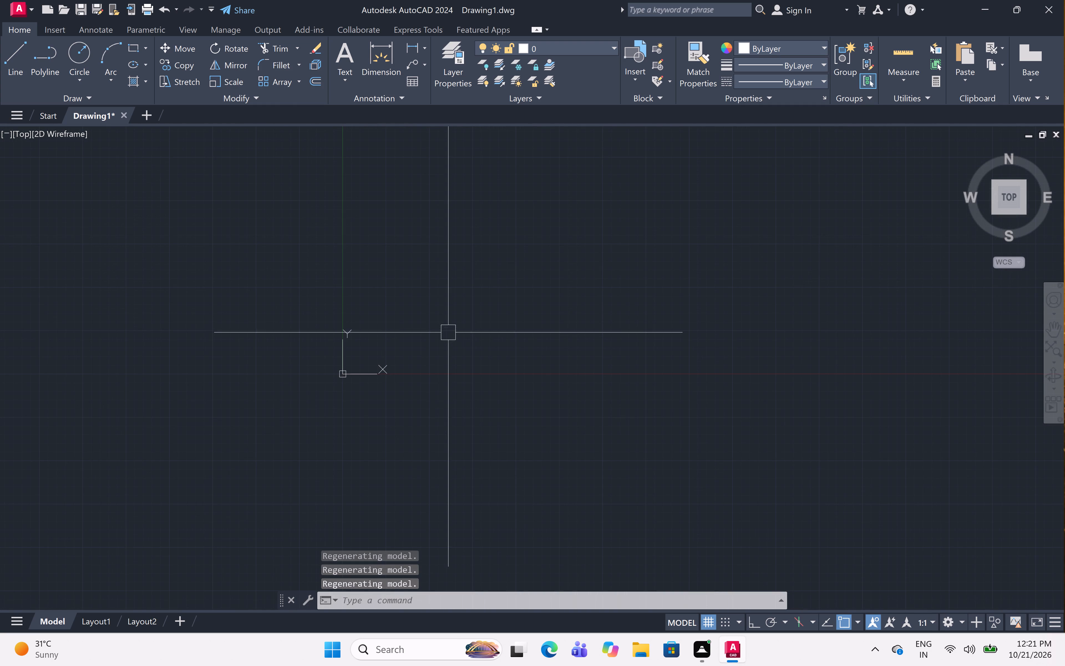
pyautogui.moveTo(429, 265); pyautogui.dragTo(260, 427, button='middle')
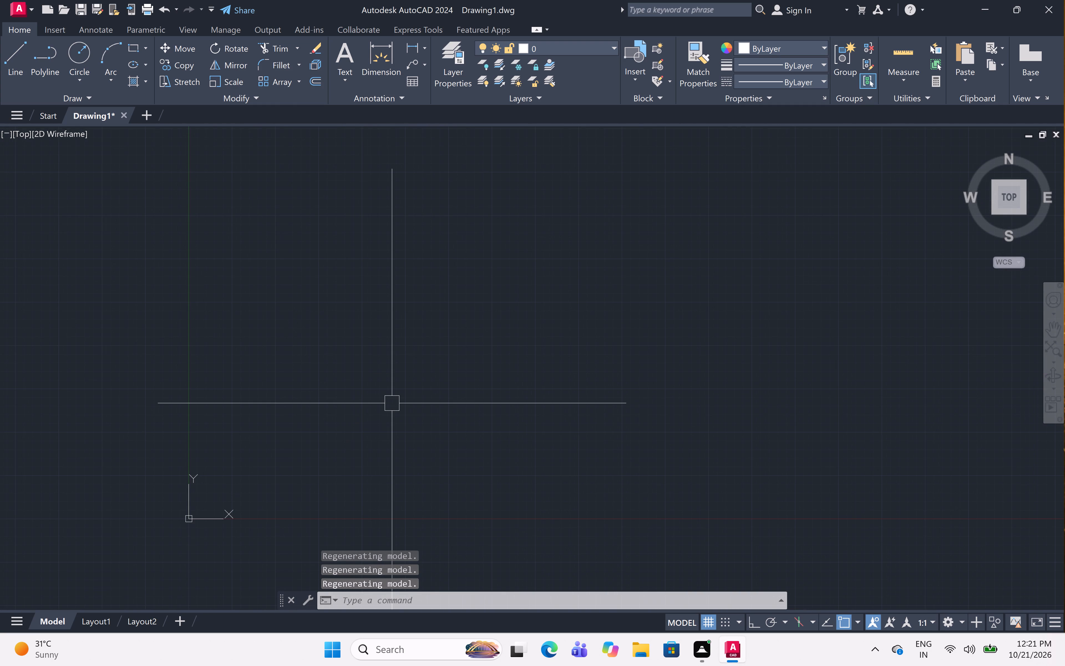
pyautogui.write('xl')
pyautogui.press('space')
pyautogui.write('h')
pyautogui.press('space')
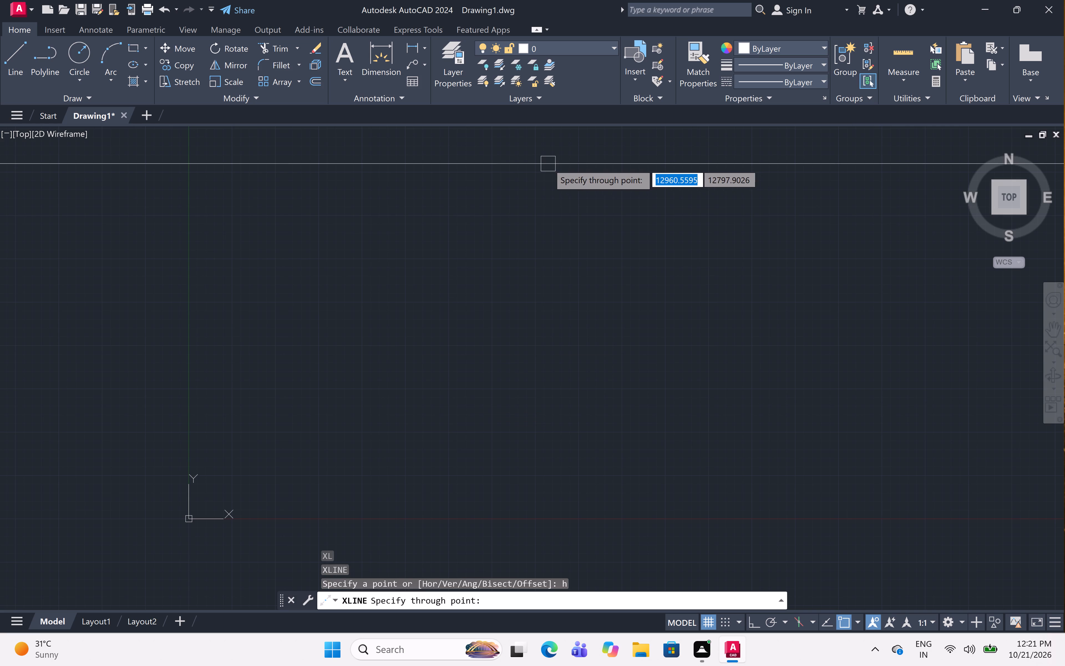
pyautogui.click(525, 206)
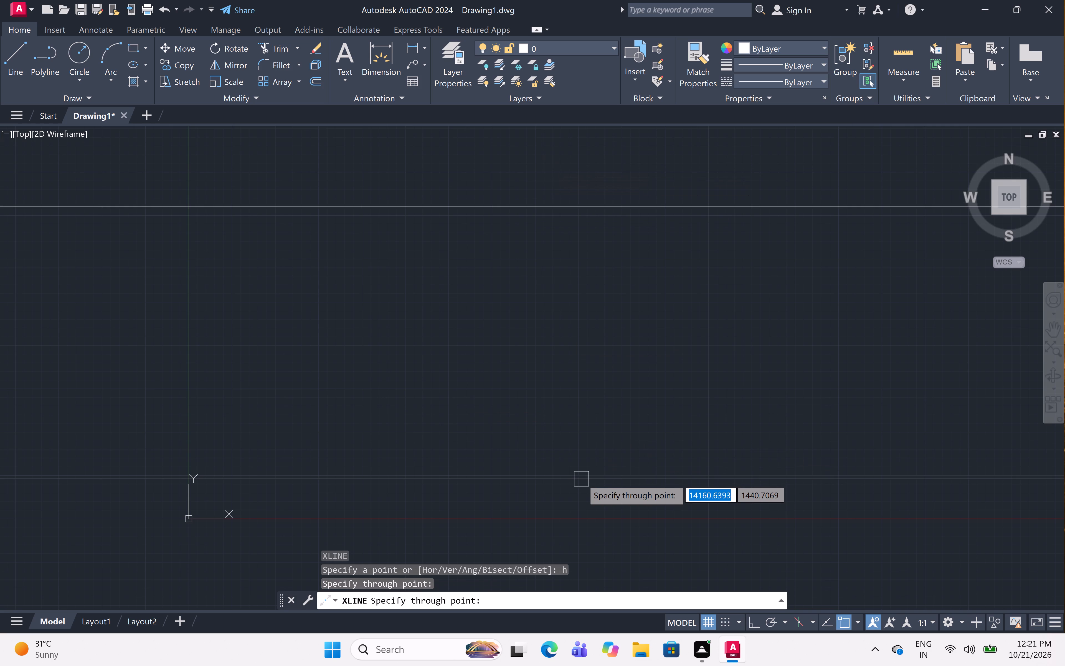
pyautogui.press('space')
# Draw a vertical construction line (XLINE) a little to the right of the origin, crossing the horizontal one.
pyautogui.press('space')
pyautogui.write('v')
pyautogui.press('space')
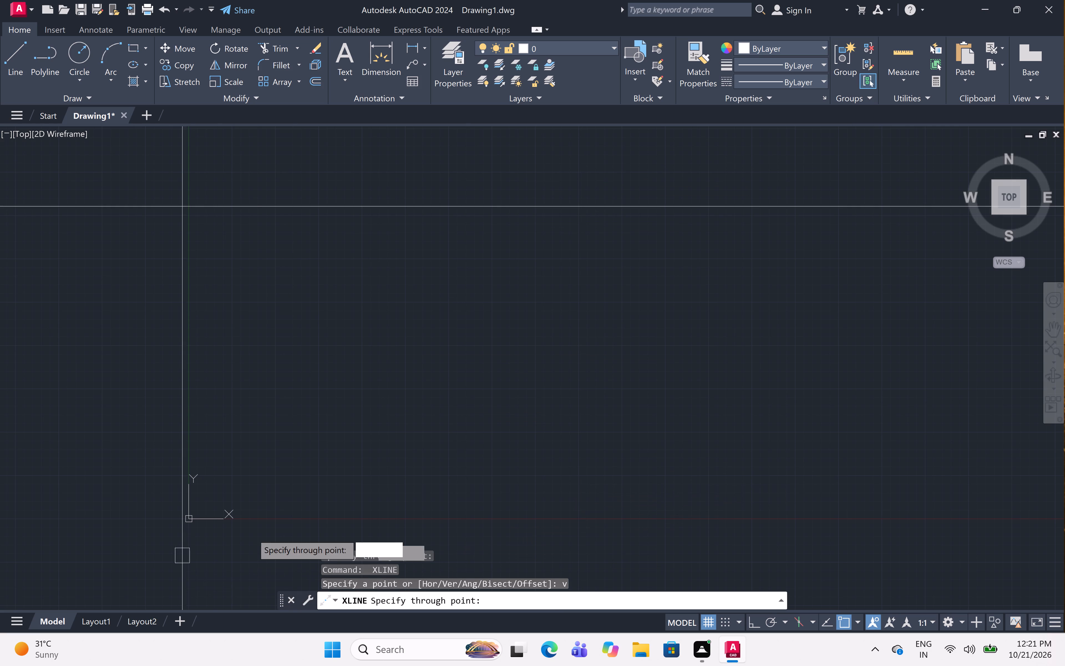
pyautogui.click(257, 532)
pyautogui.press('Escape')
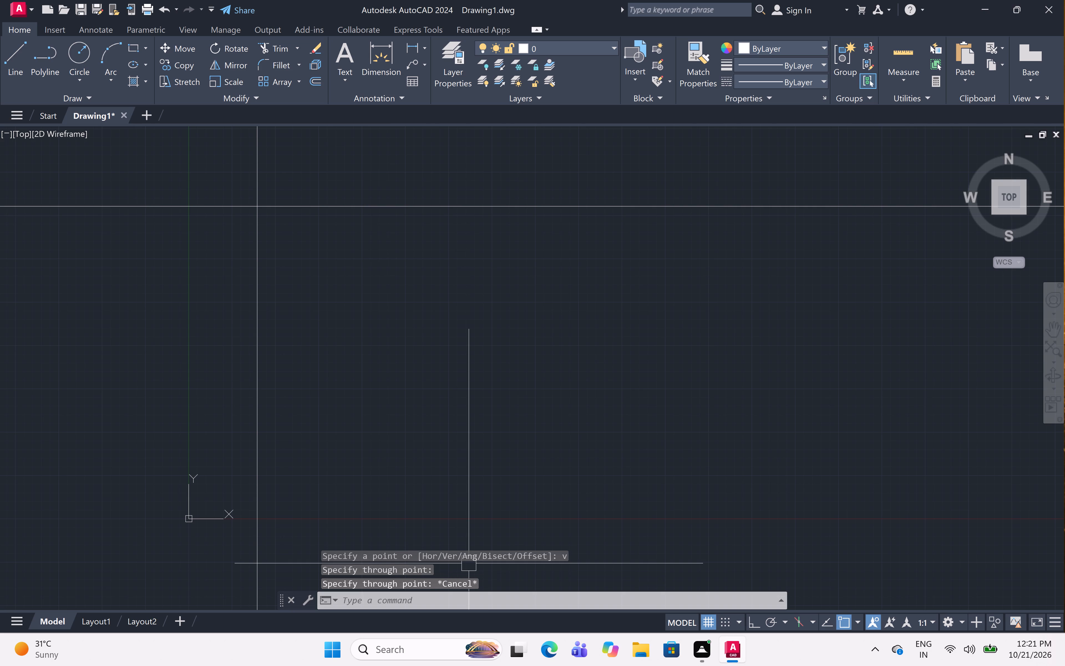
# Trim the construction lines' ends above and left of their crossing, leaving the plan's upper-left corner.
pyautogui.write('tr')
pyautogui.press('space')
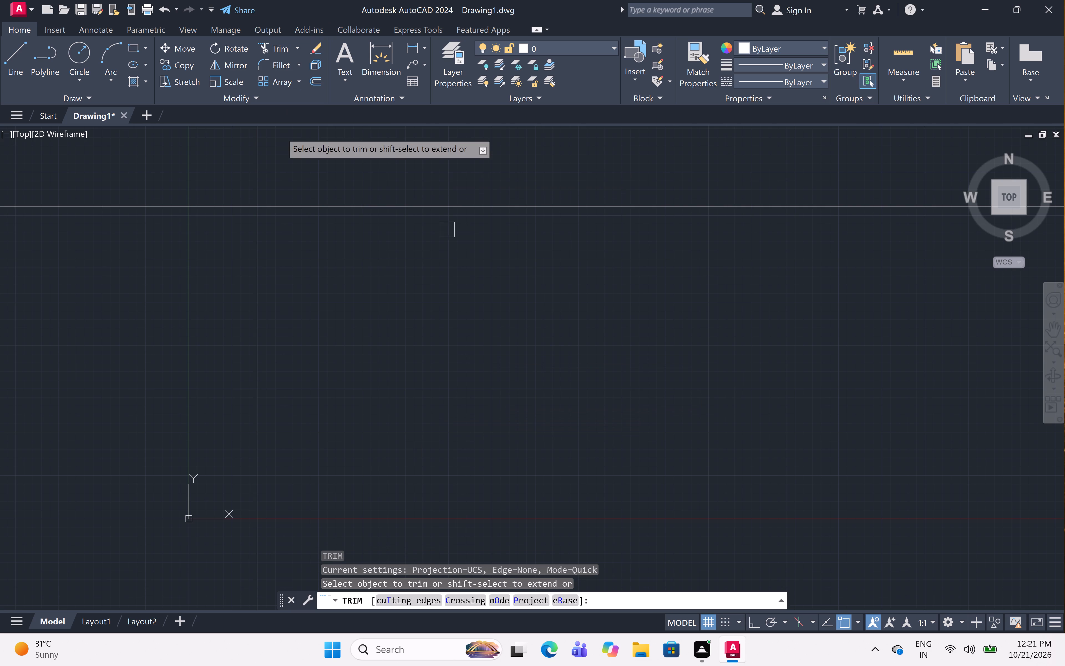
pyautogui.click(282, 149)
pyautogui.click(138, 235)
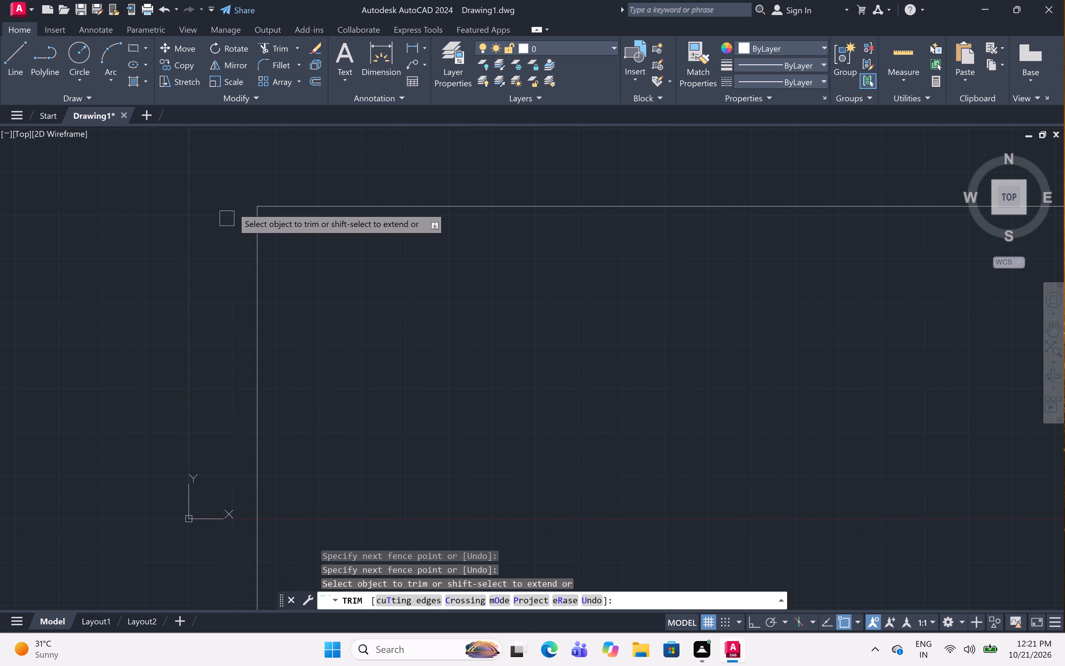
pyautogui.scroll(2, 239, 198)
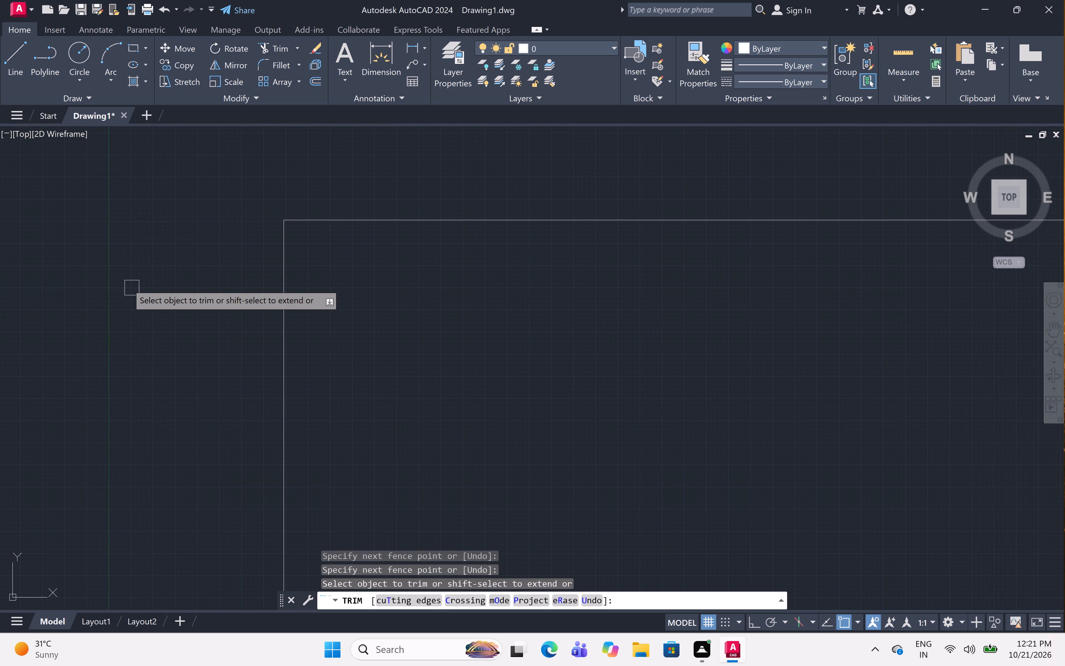
pyautogui.press('Escape')
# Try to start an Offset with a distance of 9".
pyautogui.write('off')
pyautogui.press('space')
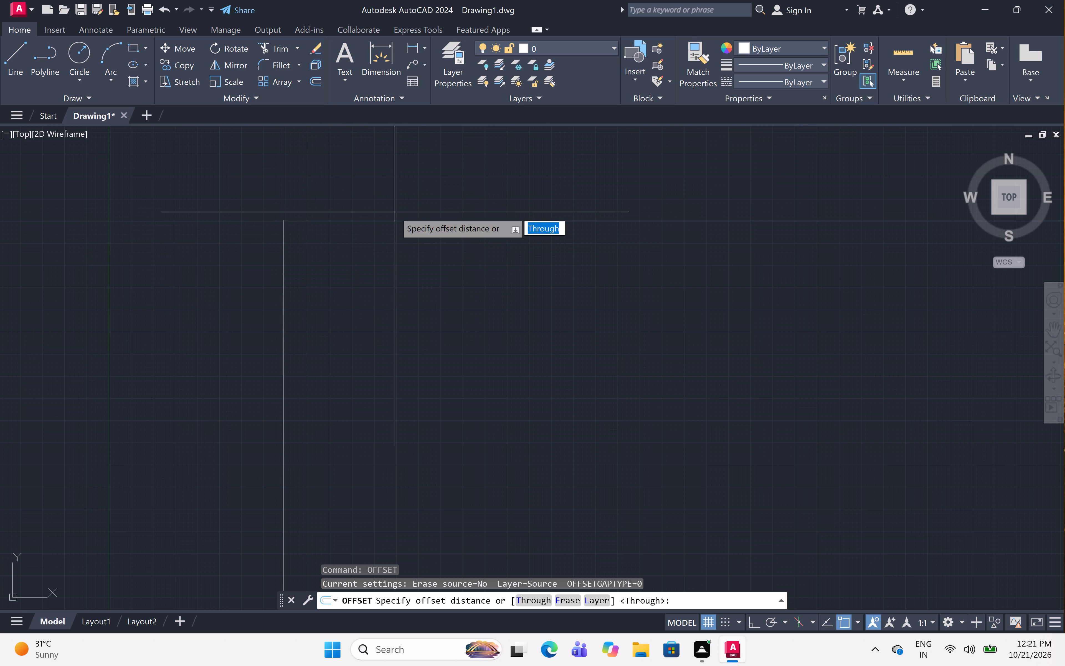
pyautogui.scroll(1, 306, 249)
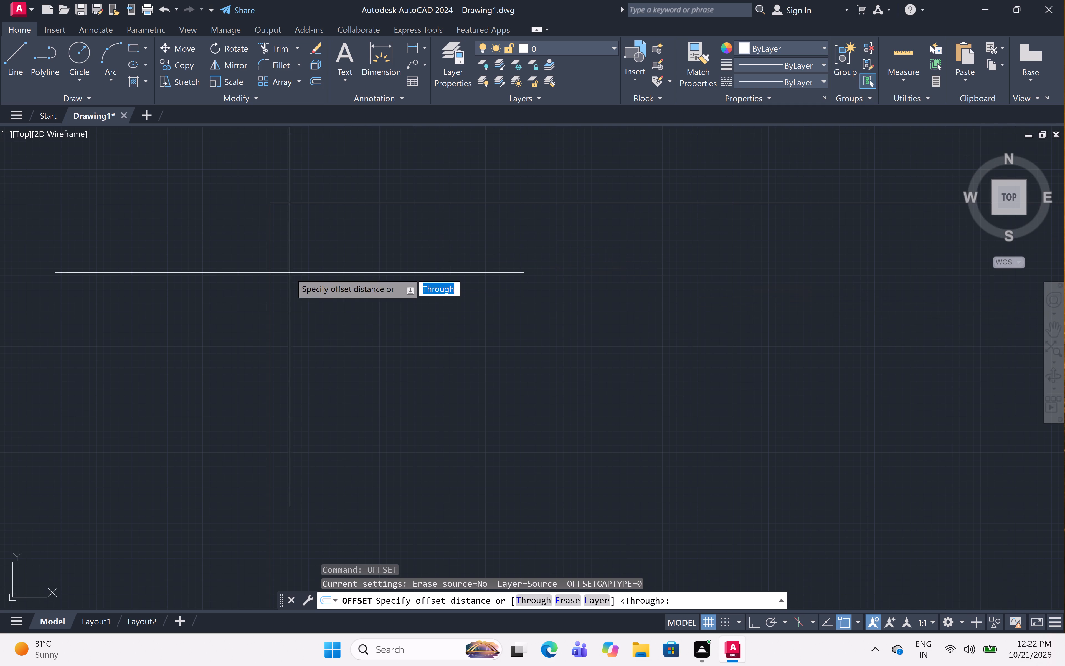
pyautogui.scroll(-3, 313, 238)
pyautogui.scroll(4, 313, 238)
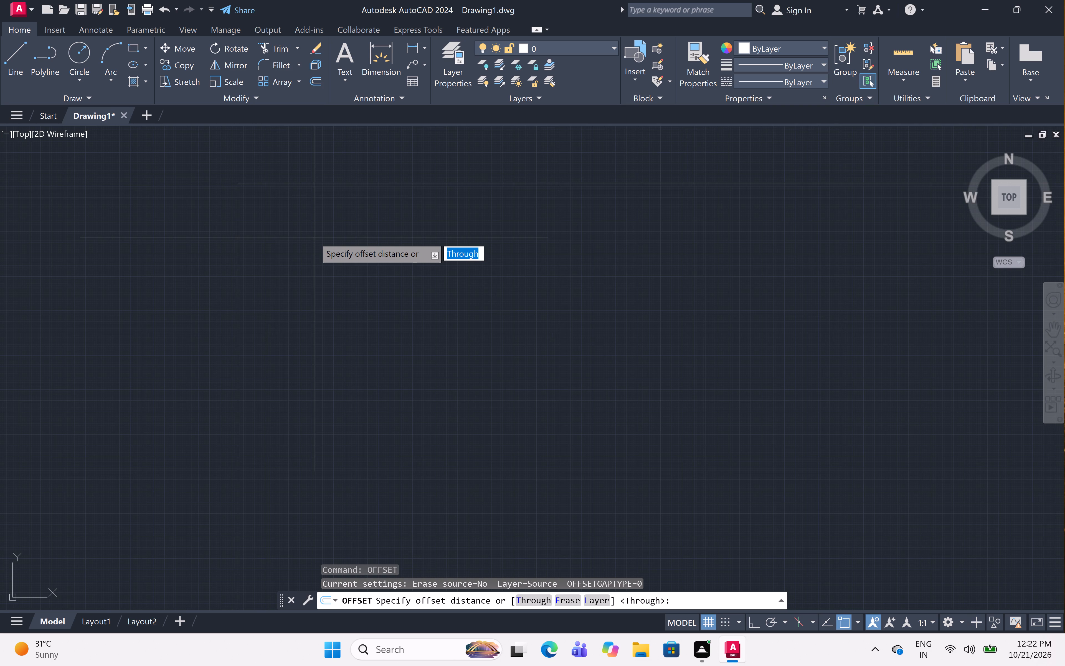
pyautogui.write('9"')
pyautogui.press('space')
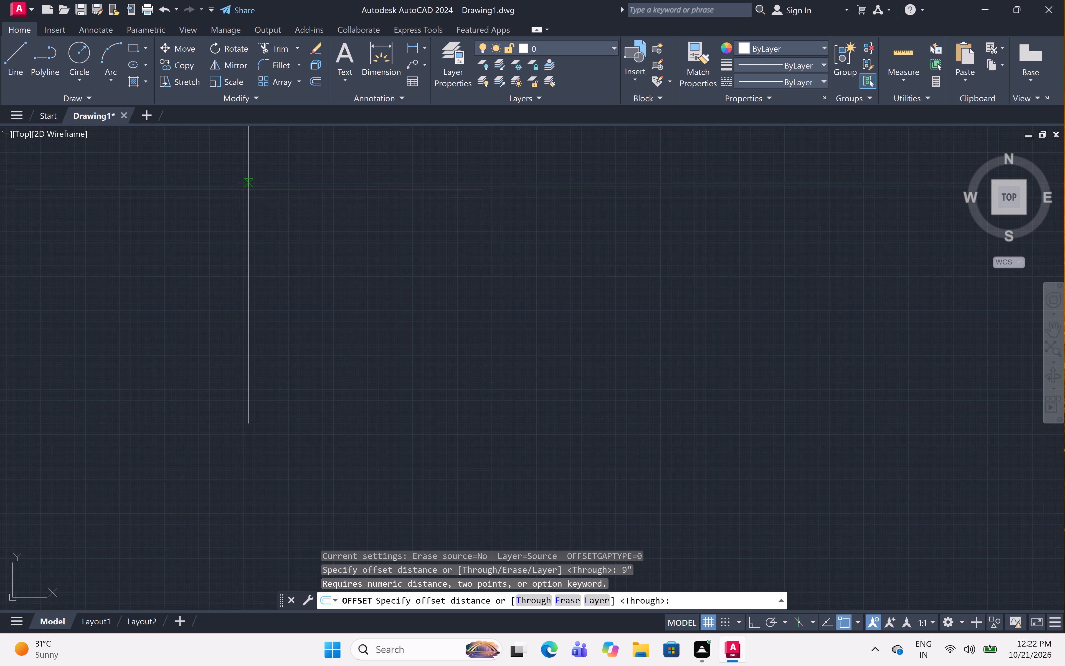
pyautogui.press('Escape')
# Set the drawing's length units to Engineering with a precision of 0'-0.0".
pyautogui.write('un')
pyautogui.press('space')
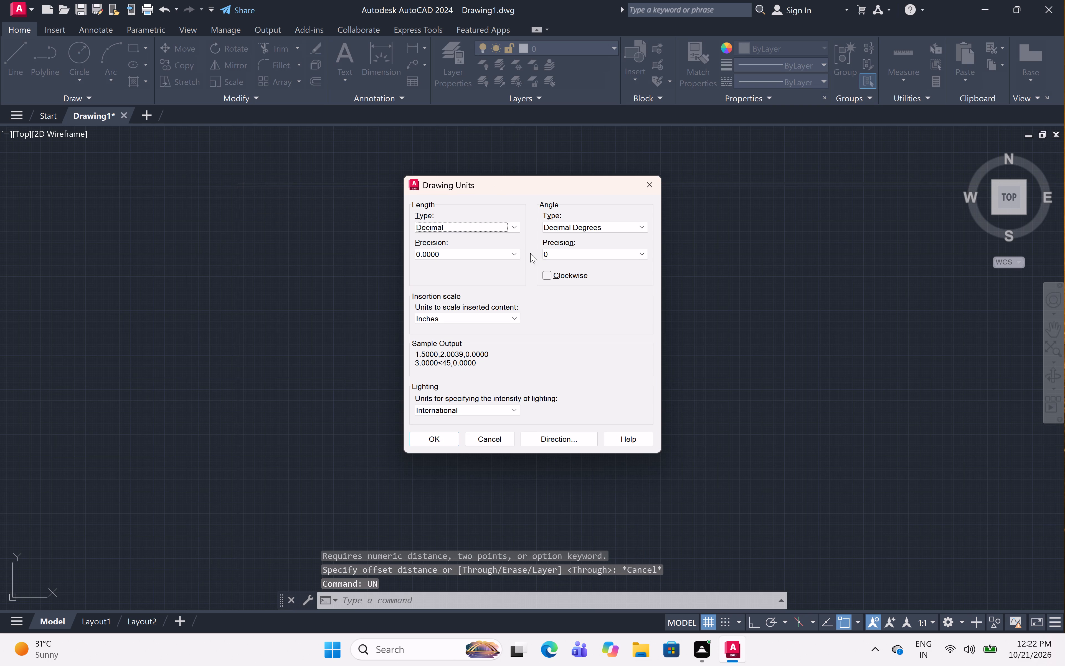
pyautogui.click(508, 227)
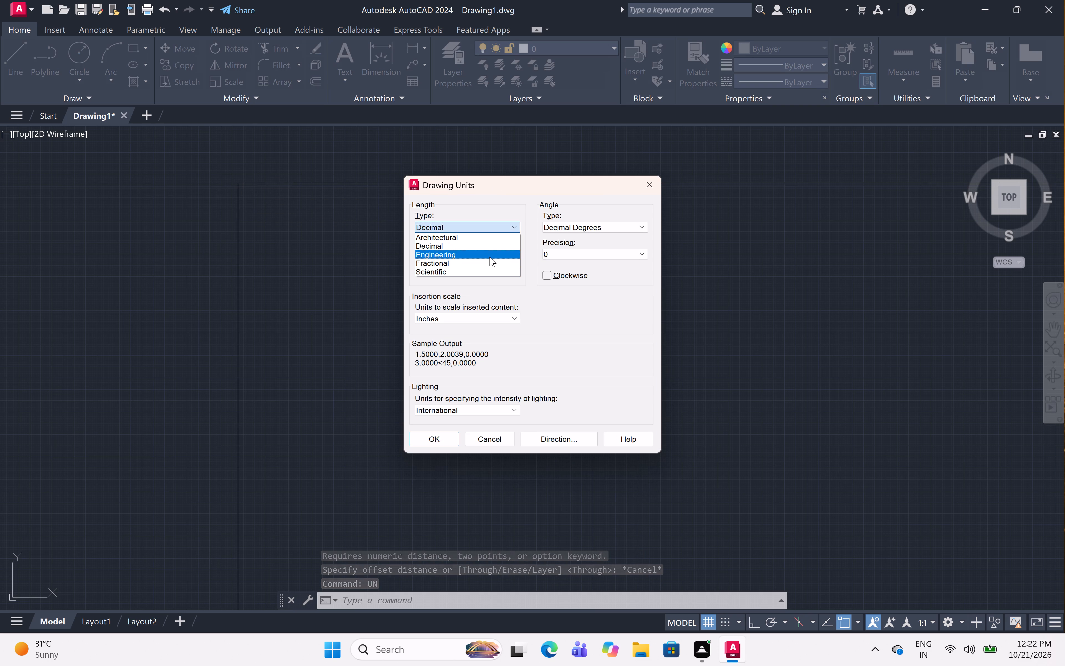
pyautogui.click(490, 256)
pyautogui.click(490, 256)
pyautogui.click(478, 270)
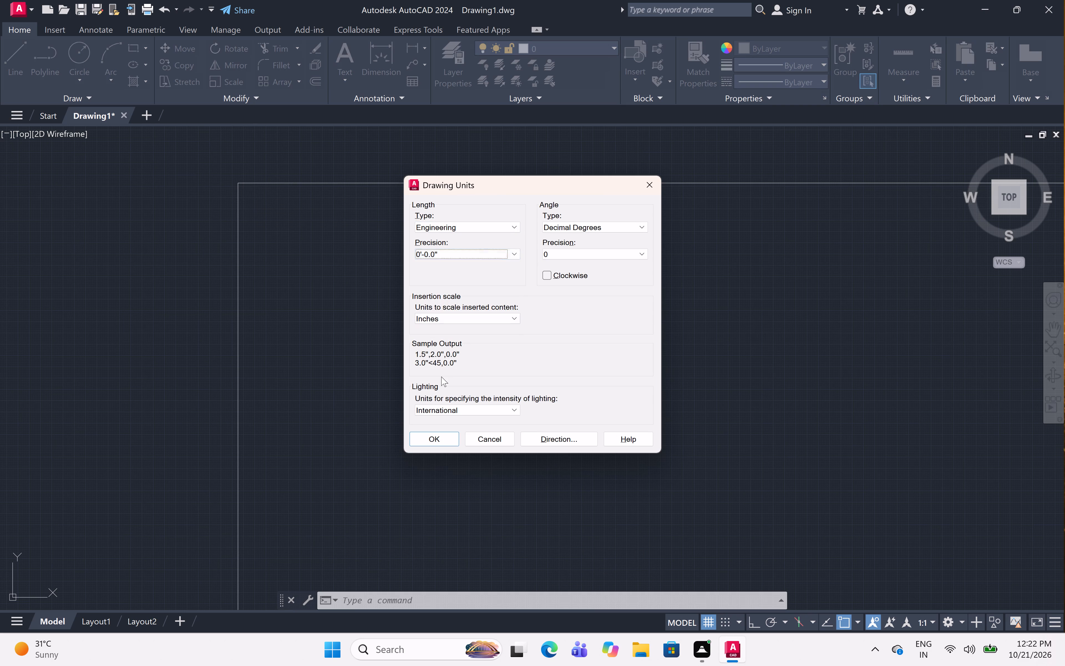
pyautogui.click(435, 445)
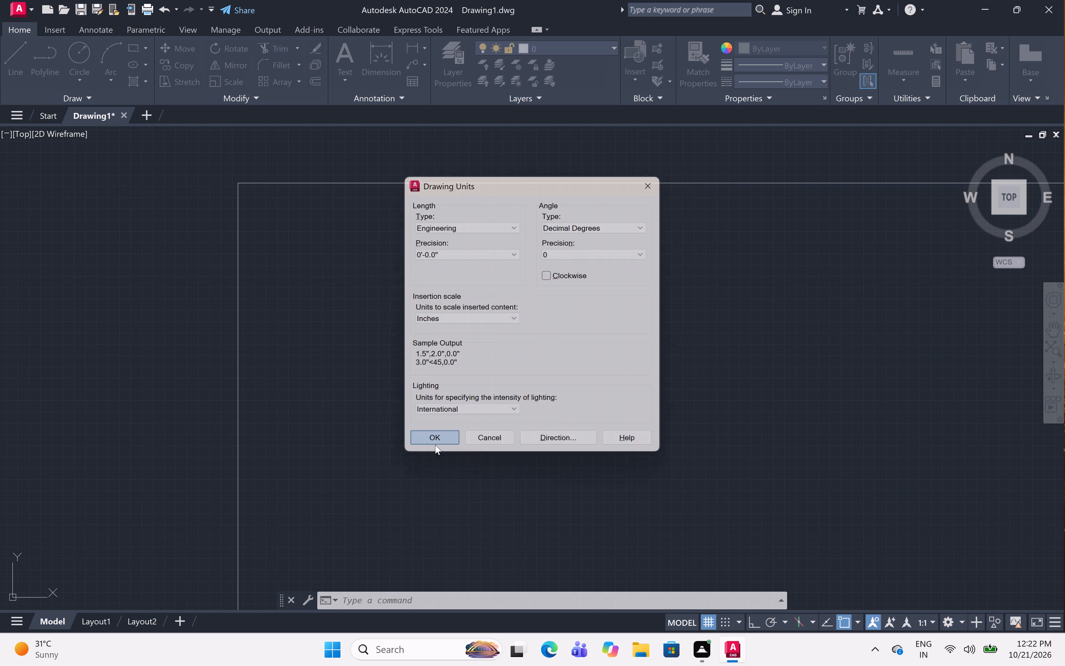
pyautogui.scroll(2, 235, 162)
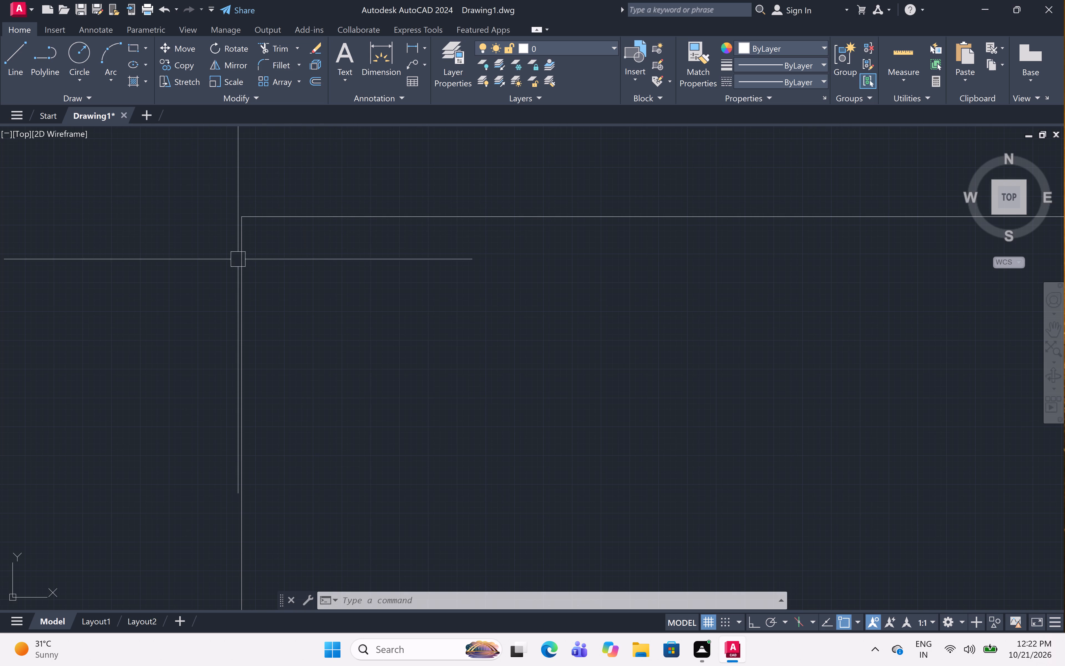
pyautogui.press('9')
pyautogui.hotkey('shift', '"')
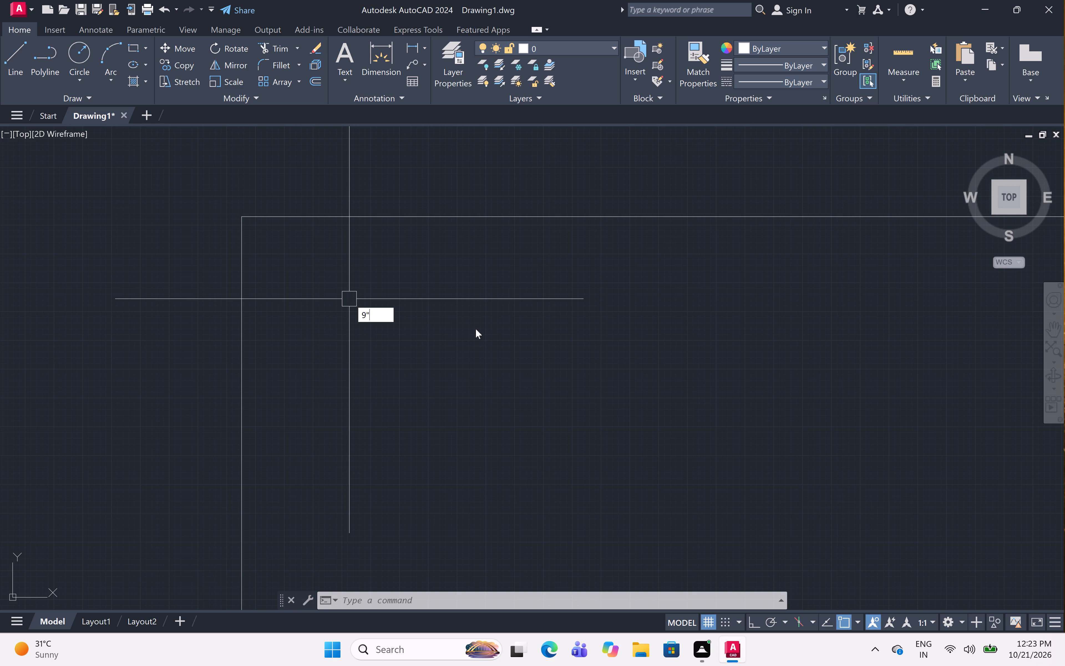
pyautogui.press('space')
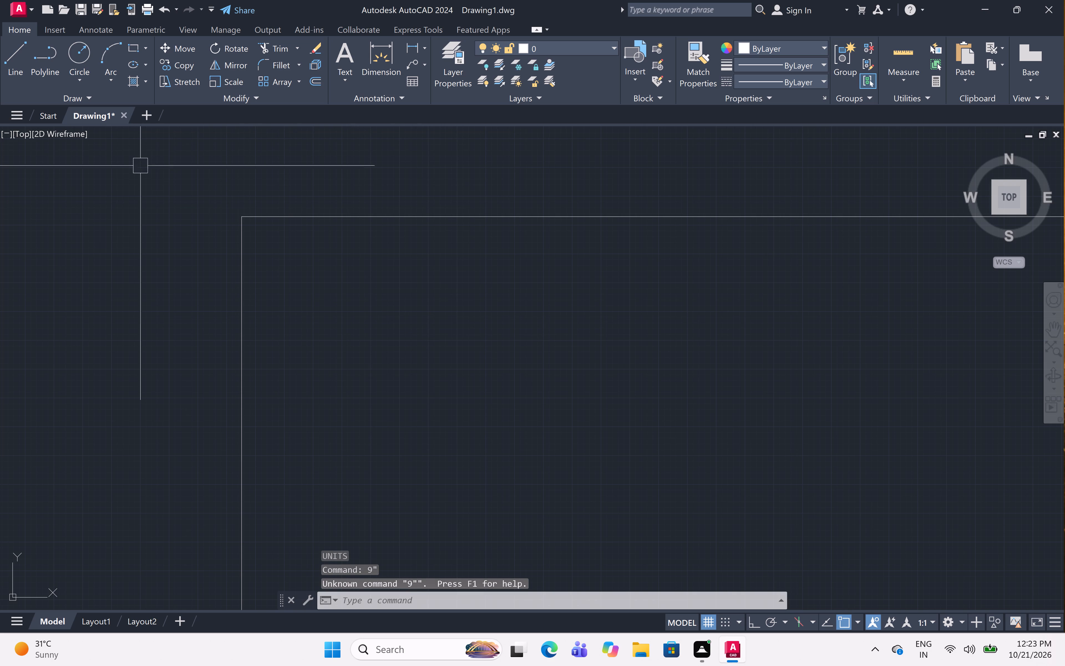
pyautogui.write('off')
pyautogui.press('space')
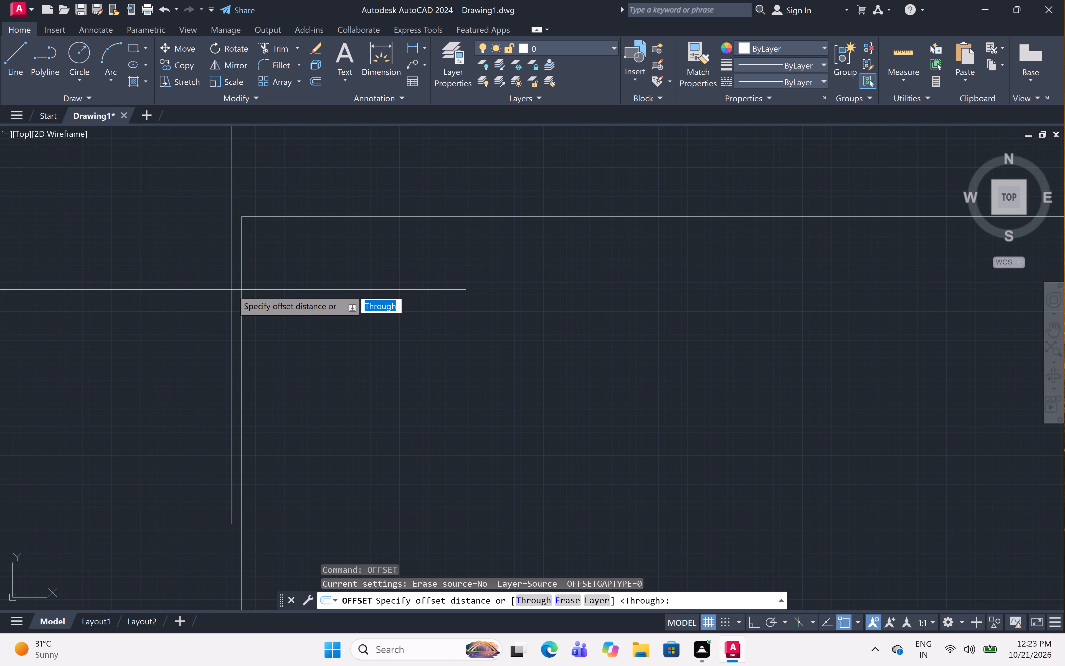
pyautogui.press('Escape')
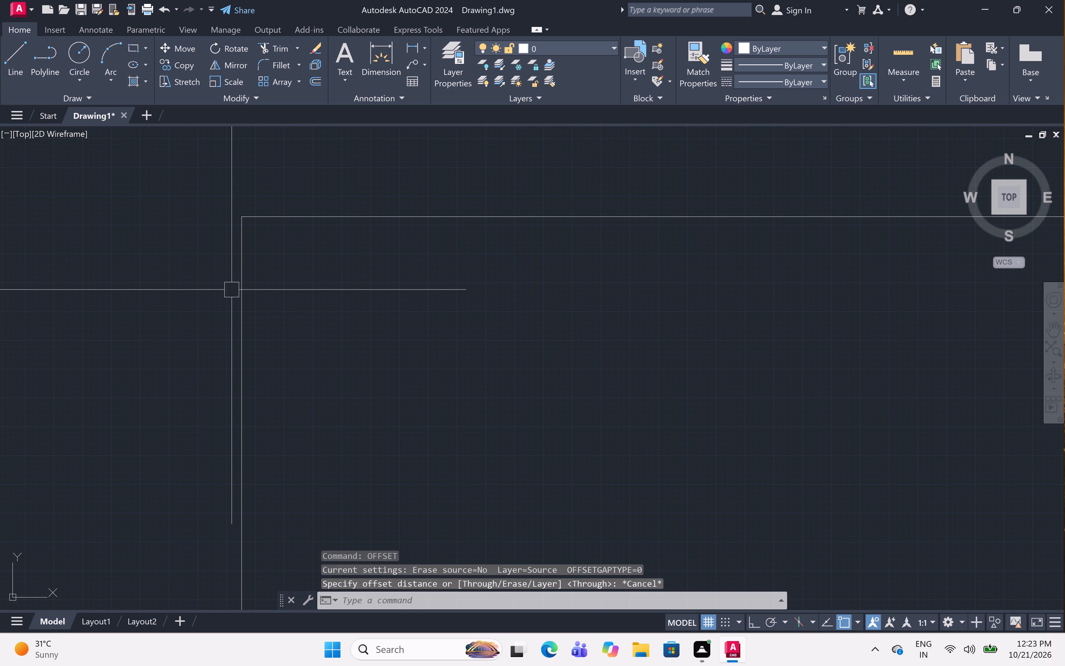
# Offset the vertical line 4.5" to its right, towards the inside of the plan.
pyautogui.write('off')
pyautogui.press('space')
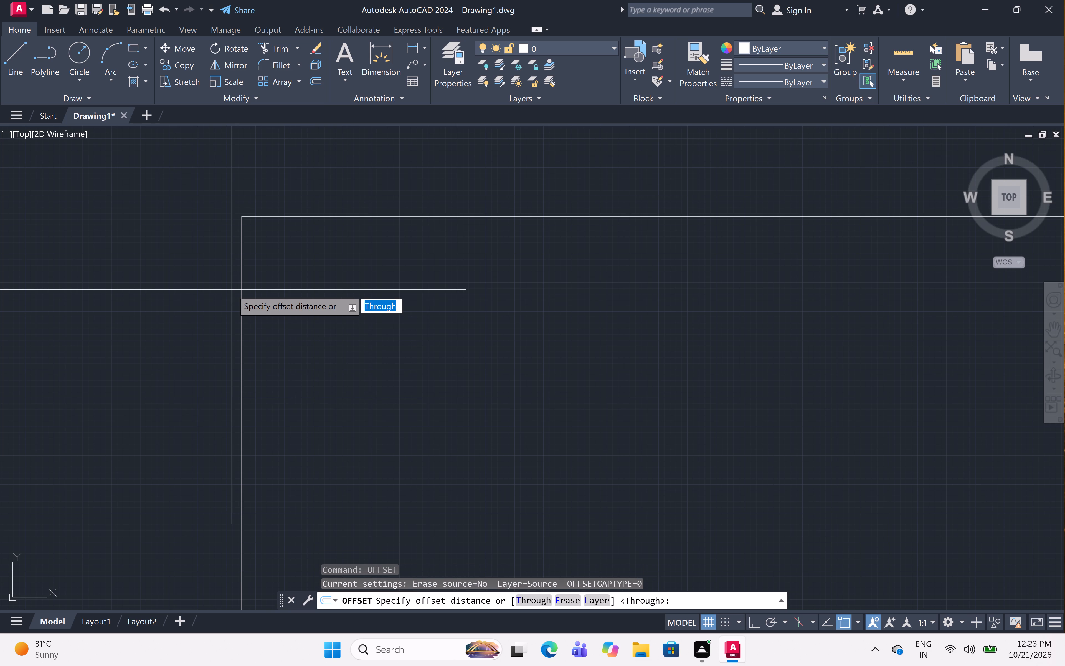
pyautogui.write('4.5"')
pyautogui.press('space')
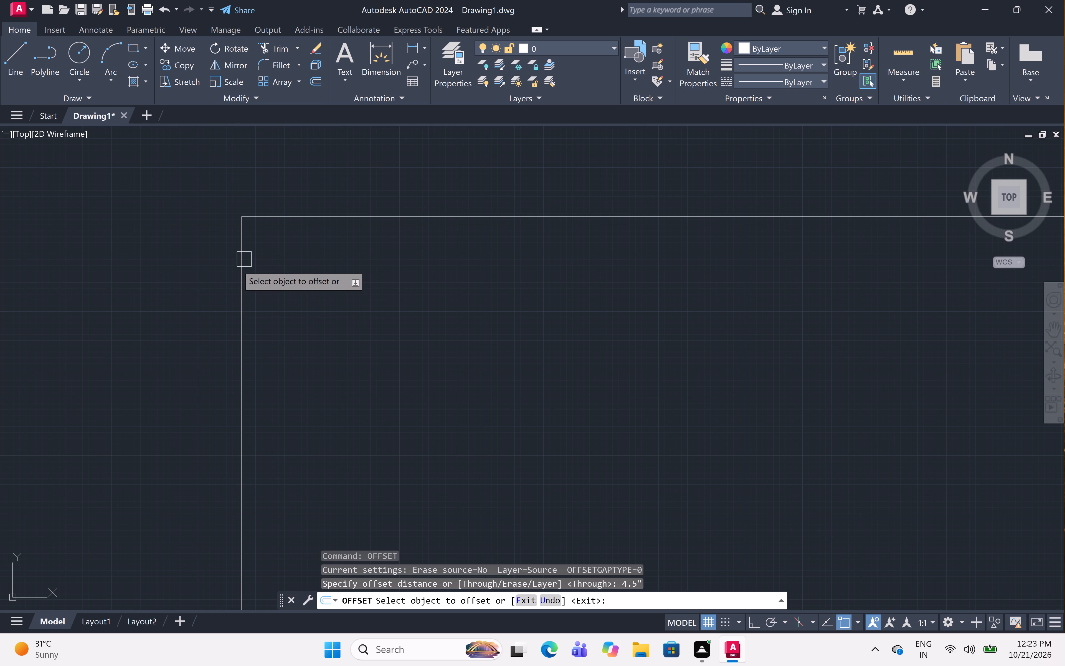
pyautogui.click(240, 270)
pyautogui.click(424, 331)
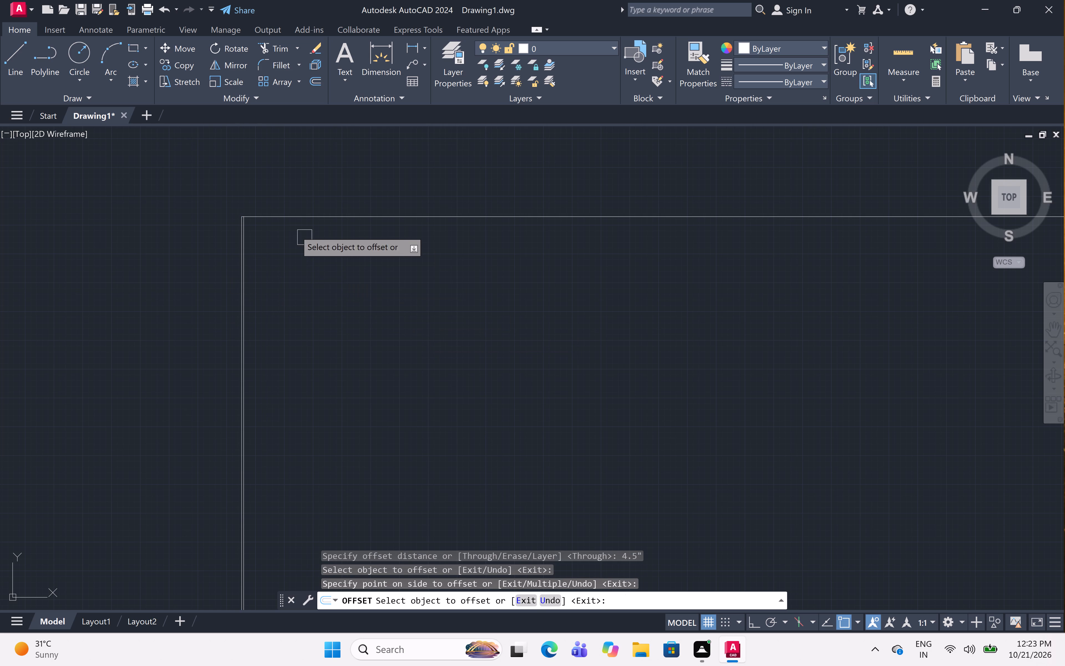
# Offset the plan's top horizontal line 4.5" downward, towards the inside, to give the top wall its thickness.
pyautogui.click(253, 217)
pyautogui.click(252, 268)
pyautogui.scroll(3, 257, 226)
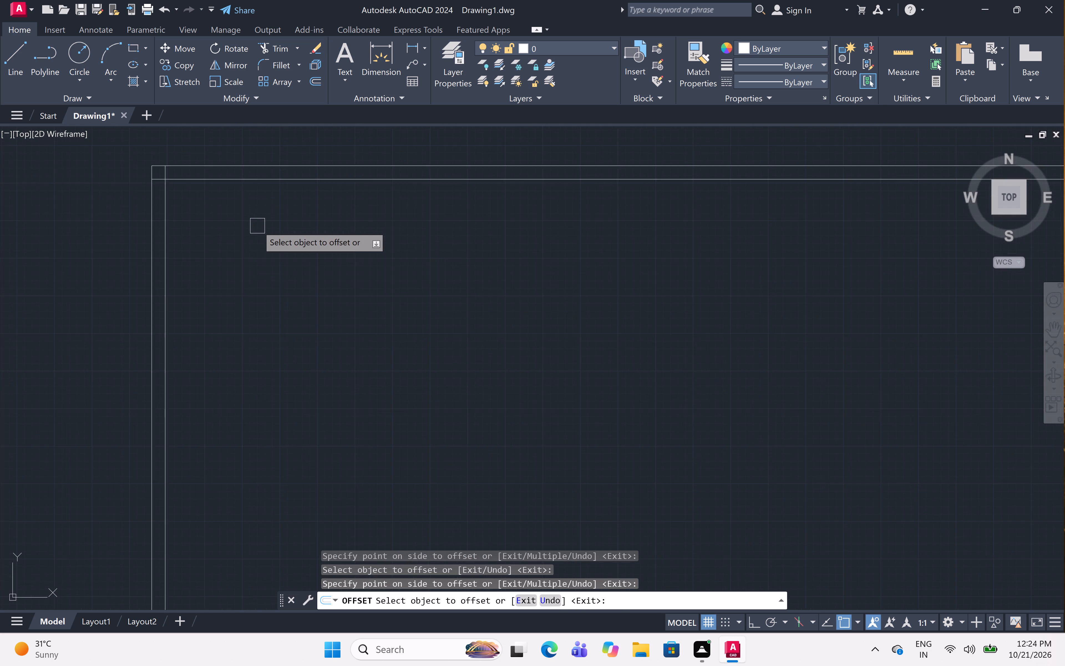
pyautogui.scroll(2, 257, 226)
pyautogui.moveTo(257, 226); pyautogui.dragTo(312, 278, button='middle')
pyautogui.scroll(-2, 312, 278)
pyautogui.scroll(1, 312, 278)
pyautogui.middleClick(312, 278)
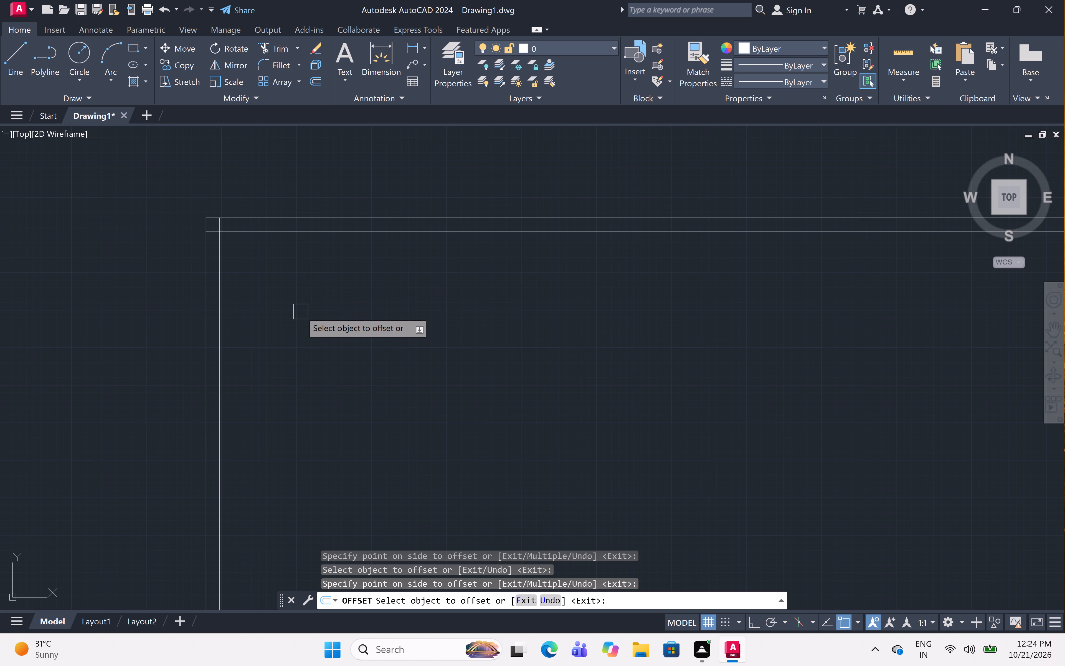
pyautogui.press('Escape')
# Offset the inner line of the left wall 12'6" to the right to set the first room's width.
pyautogui.write('off')
pyautogui.press('space')
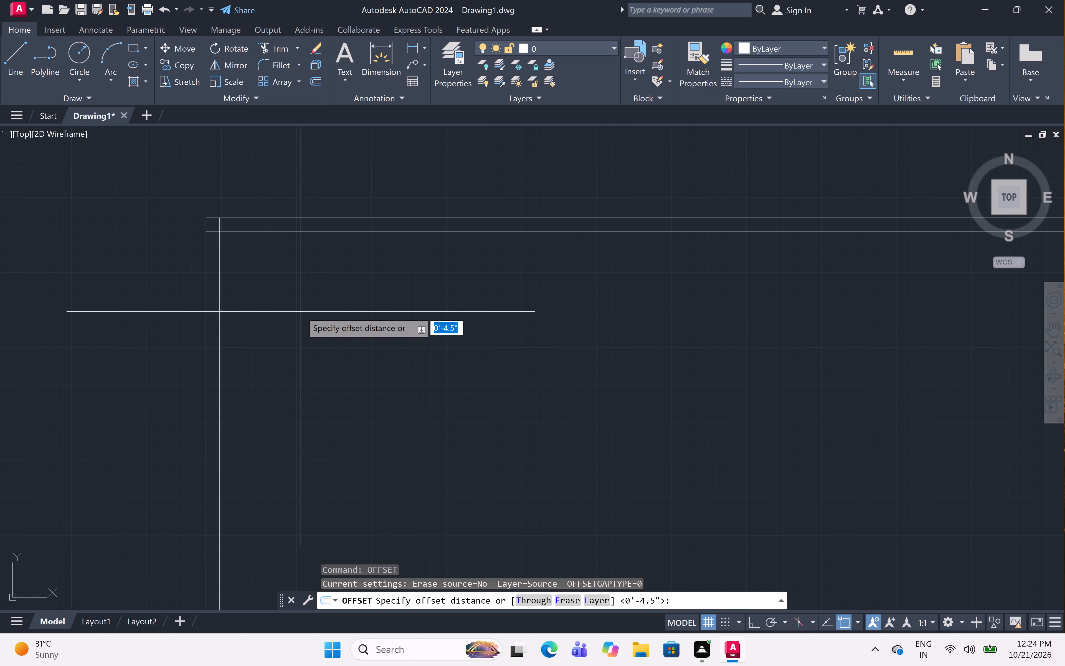
pyautogui.write('12\'6"')
pyautogui.press('space')
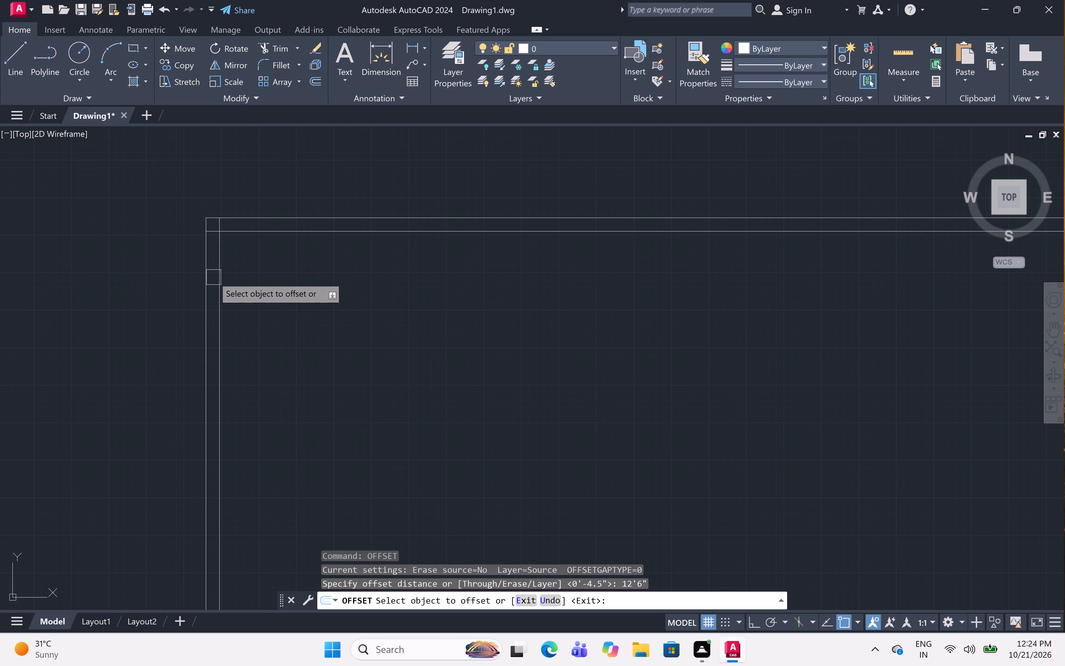
pyautogui.click(220, 278)
pyautogui.click(527, 314)
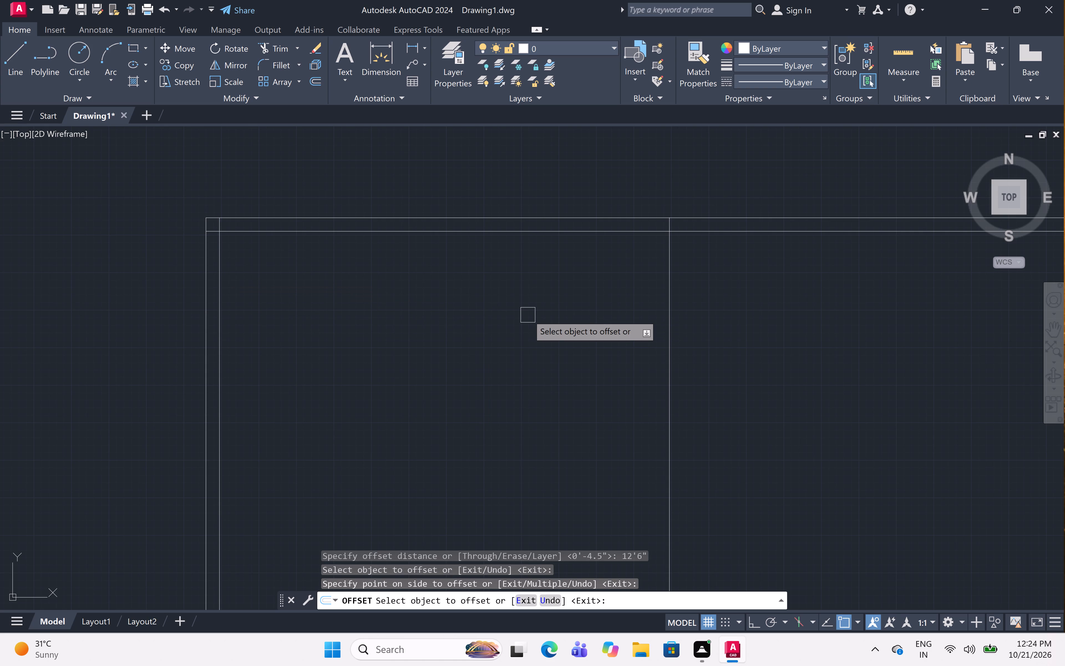
pyautogui.press('space')
# Offset the inner line of the top wall 12' downward to set the depth of the upper row of rooms.
pyautogui.press('space')
pyautogui.write("12'")
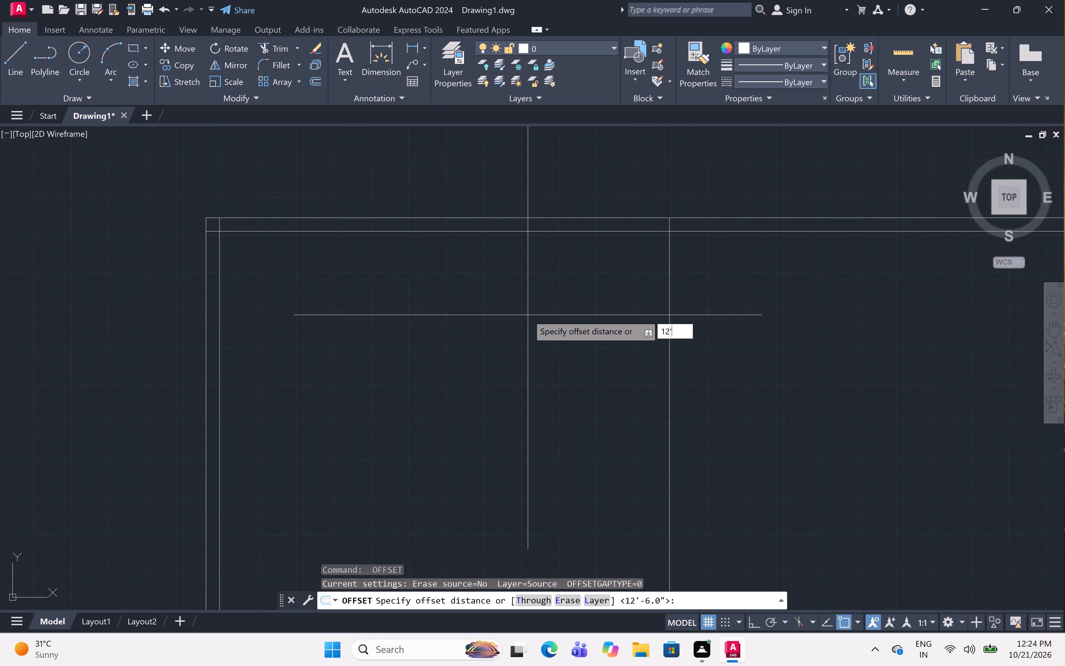
pyautogui.press('space')
pyautogui.click(532, 228)
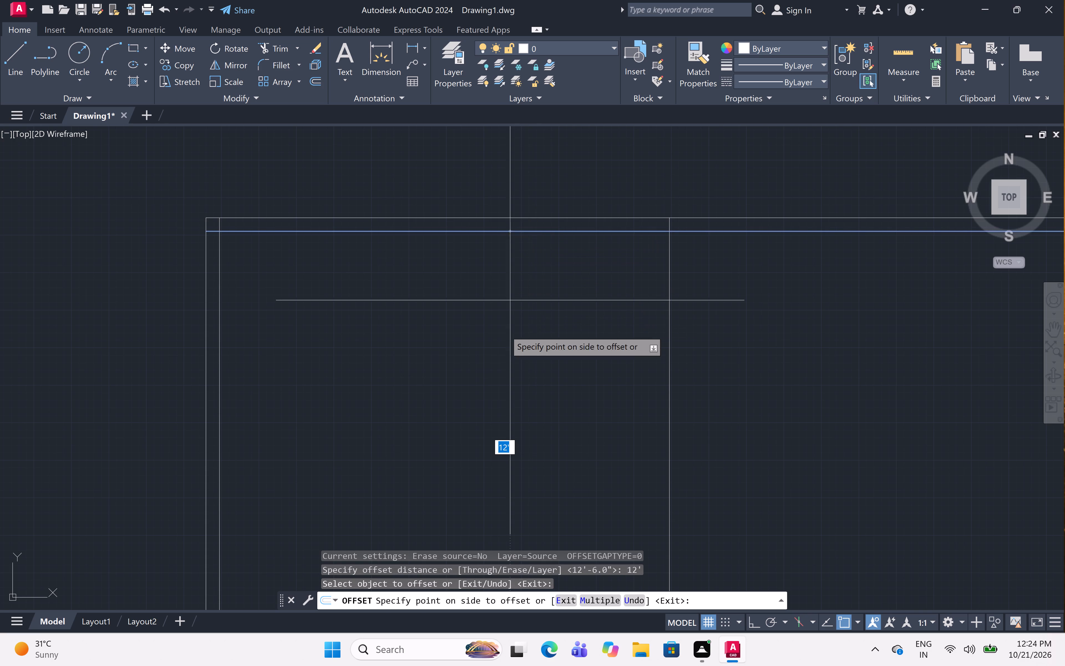
pyautogui.scroll(-5, 501, 344)
pyautogui.click(494, 362)
pyautogui.scroll(3, 500, 403)
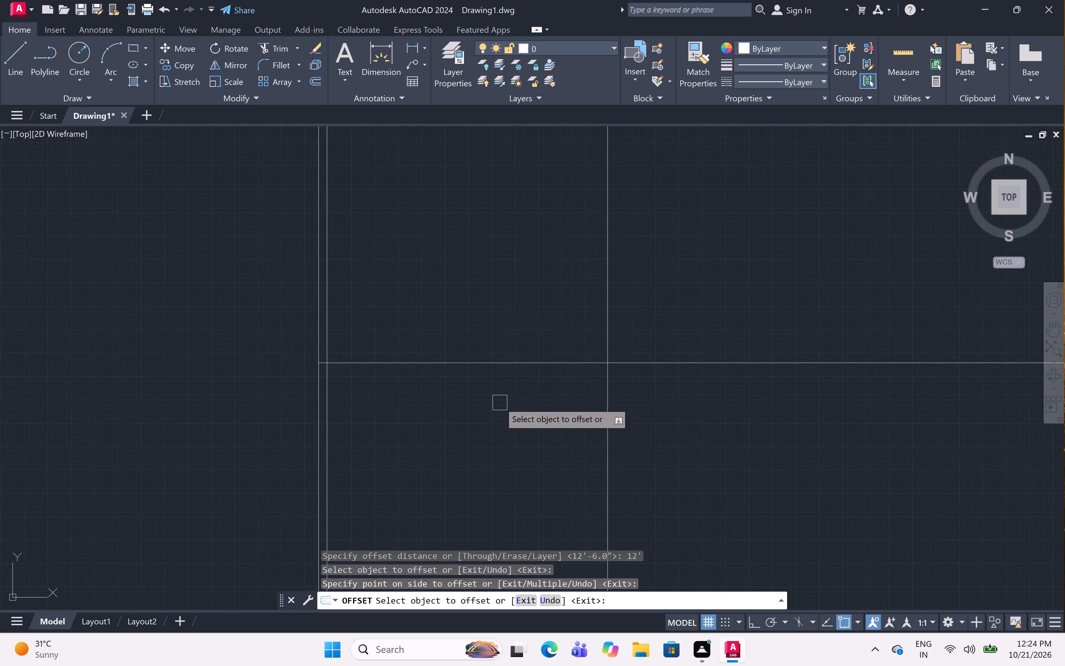
pyautogui.moveTo(500, 403); pyautogui.dragTo(482, 432, button='middle')
pyautogui.scroll(-1, 482, 432)
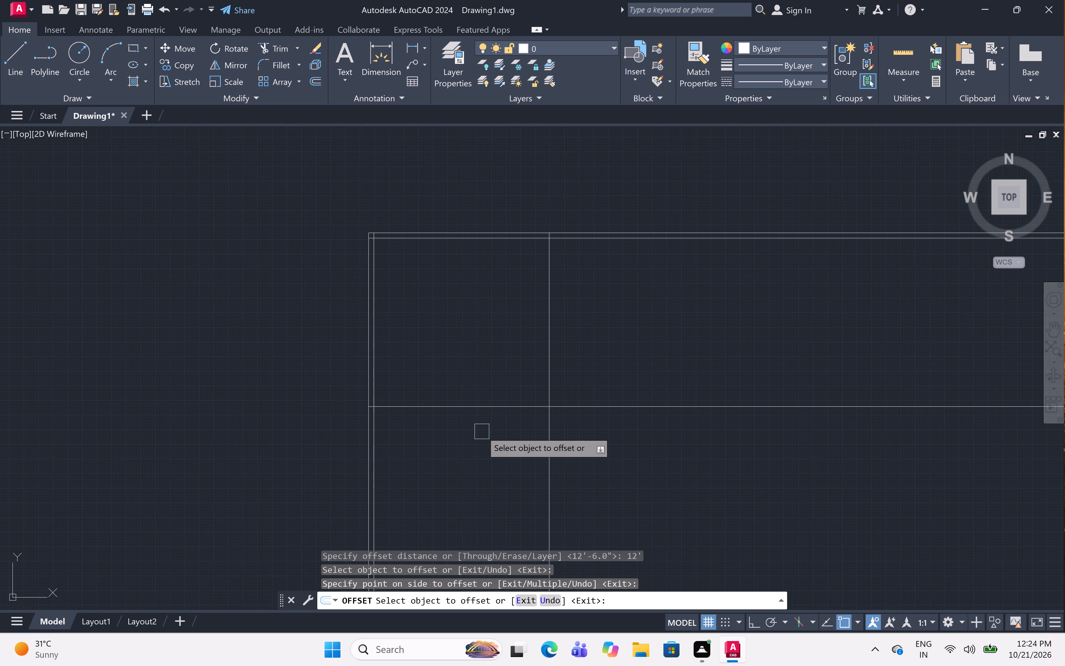
pyautogui.press('space')
# Offset the first room's lower boundary line 4.5" downward and its right boundary line 4.5" to the right as wall thickness.
pyautogui.press('space')
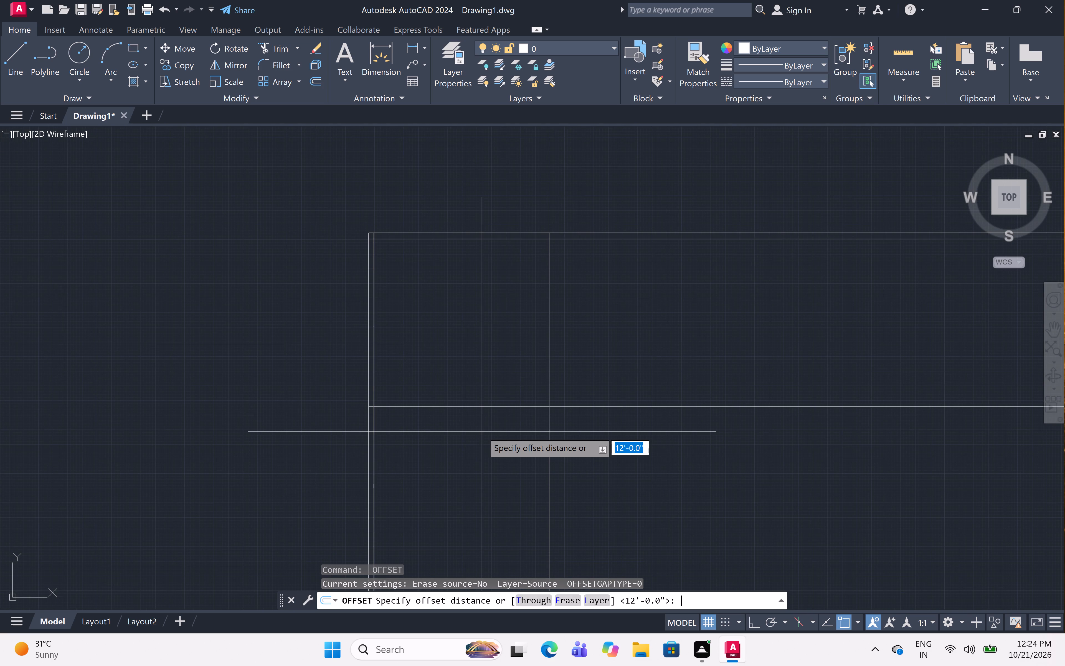
pyautogui.write('4.5"')
pyautogui.press('space')
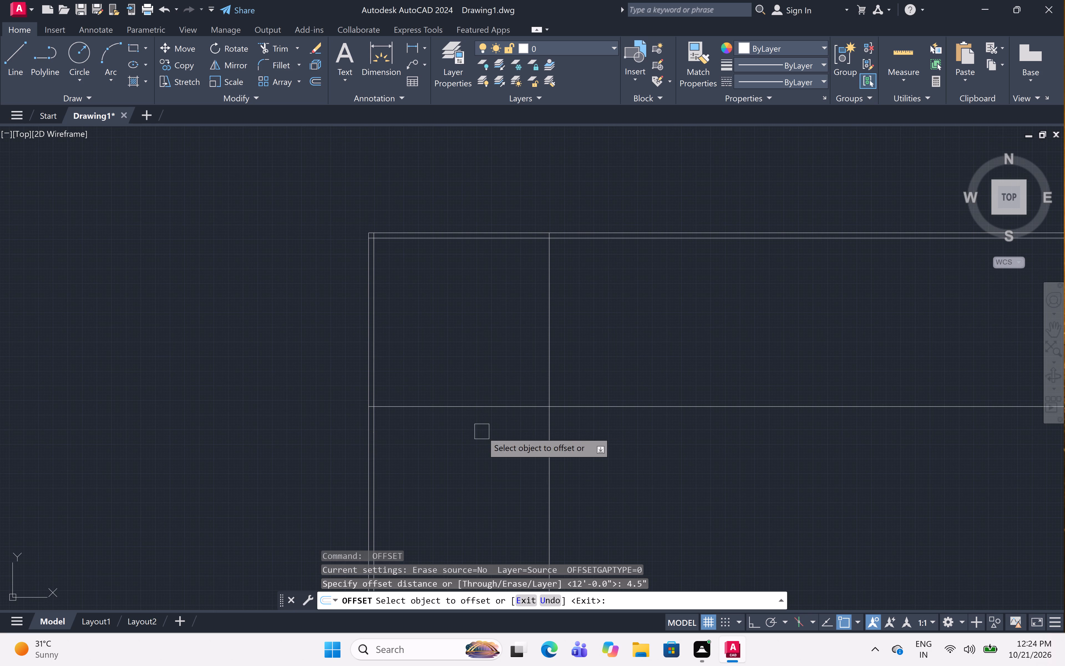
pyautogui.click(482, 407)
pyautogui.click(470, 442)
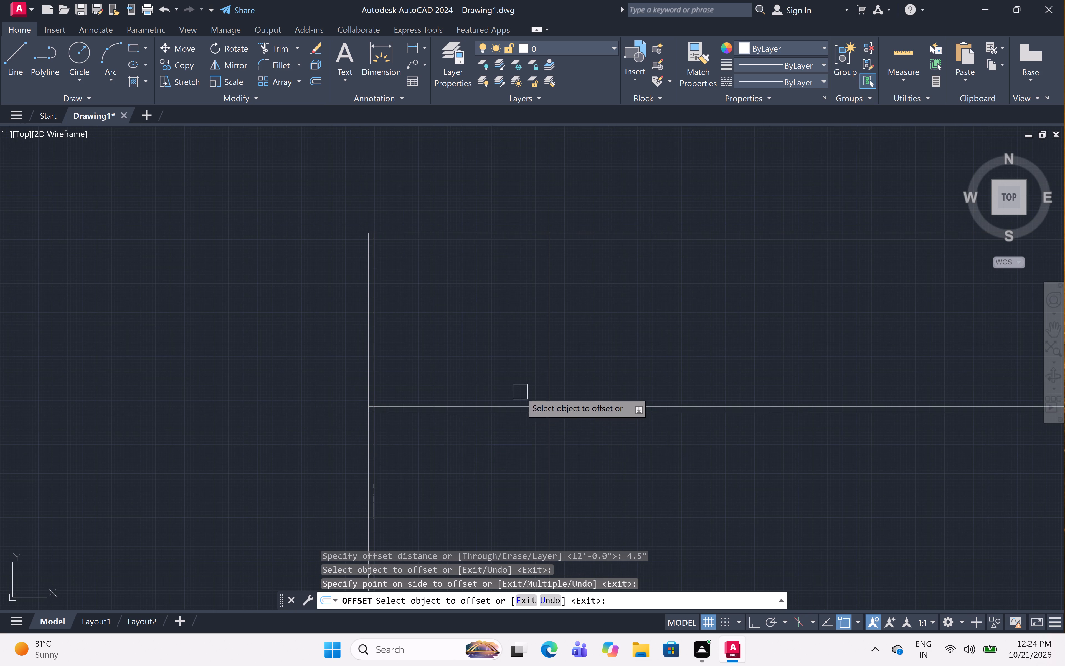
pyautogui.click(549, 352)
pyautogui.moveTo(589, 350); pyautogui.dragTo(594, 350)
pyautogui.scroll(-3, 546, 307)
pyautogui.scroll(2, 607, 311)
pyautogui.moveTo(607, 311); pyautogui.dragTo(554, 301, button='middle')
pyautogui.middleClick(553, 301)
pyautogui.scroll(1, 555, 301)
pyautogui.moveTo(555, 301); pyautogui.dragTo(549, 307, button='middle')
pyautogui.scroll(1, 549, 307)
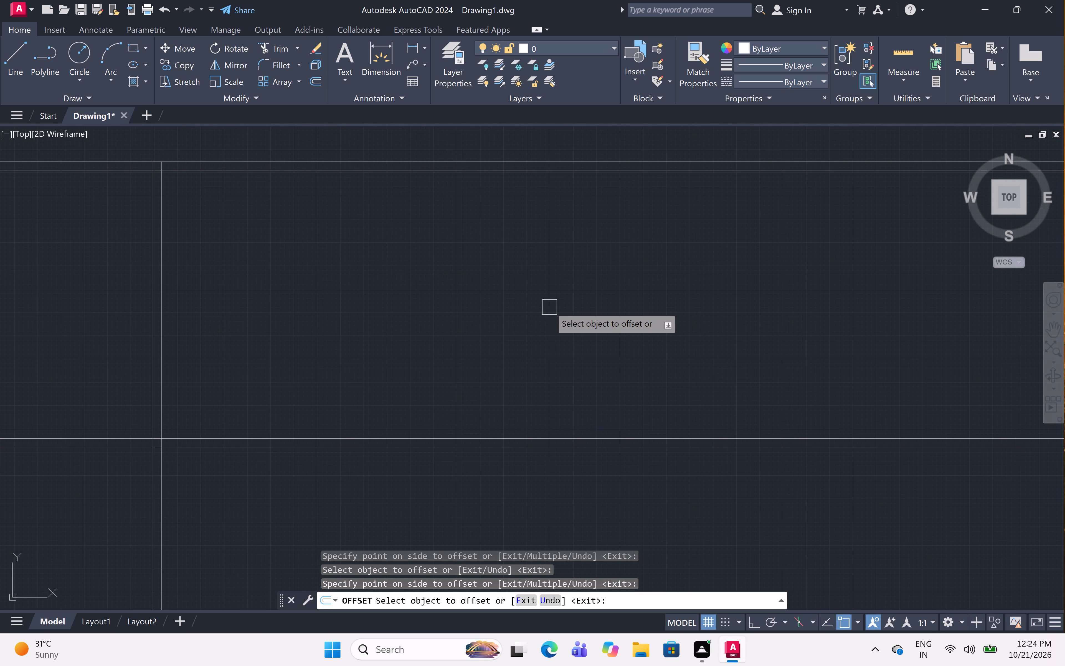
pyautogui.press('space')
# Offset the right-hand line of the first interior vertical wall 7' to the right to set the second room's width.
pyautogui.press('space')
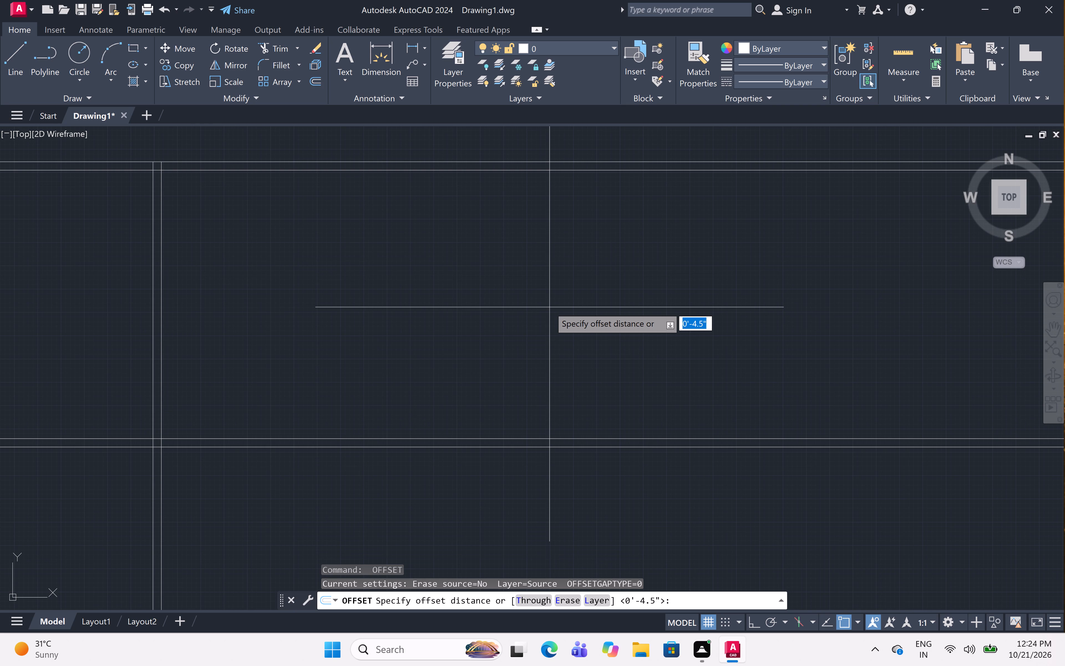
pyautogui.write("7'")
pyautogui.press('space')
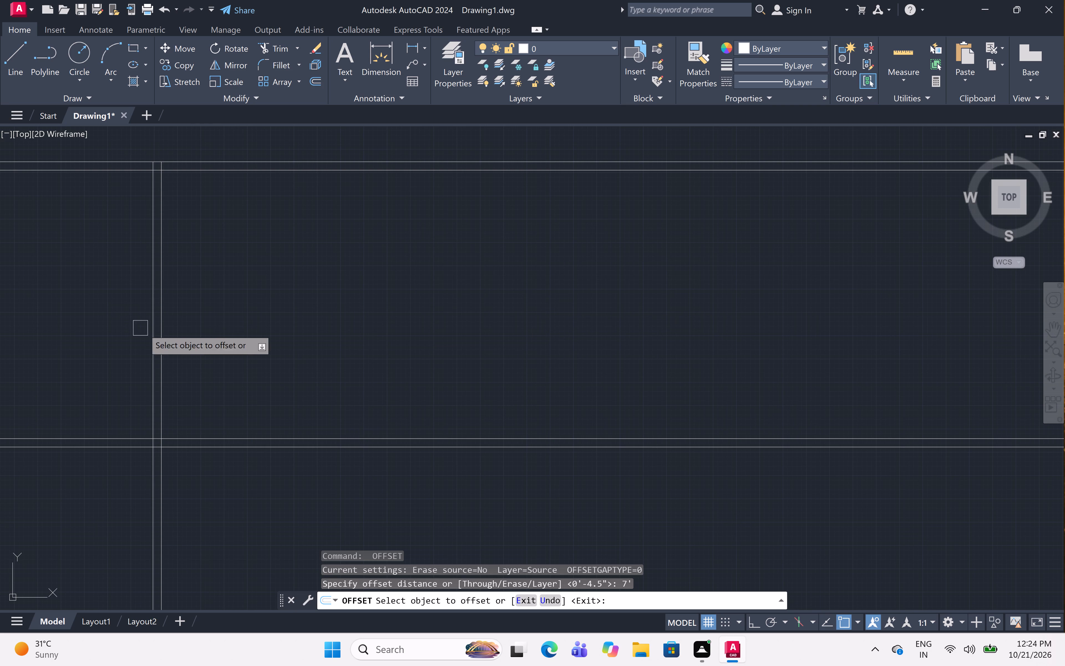
pyautogui.click(161, 347)
pyautogui.click(442, 343)
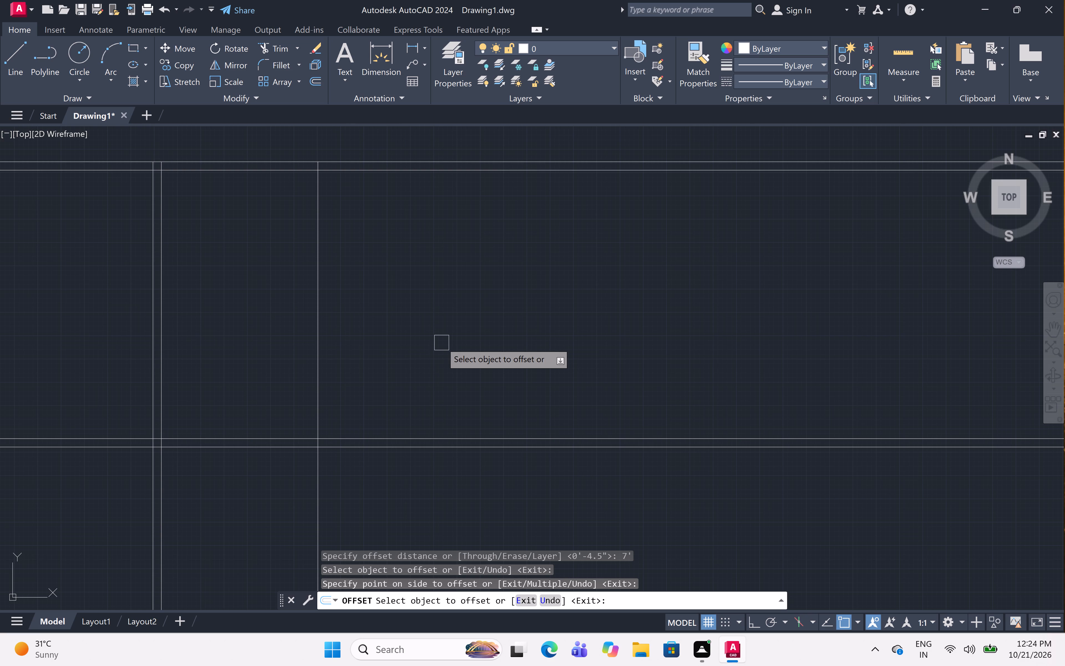
pyautogui.press('space')
# Offset the second room's right boundary line 4.5" to the right to form the second interior vertical wall.
pyautogui.press('space')
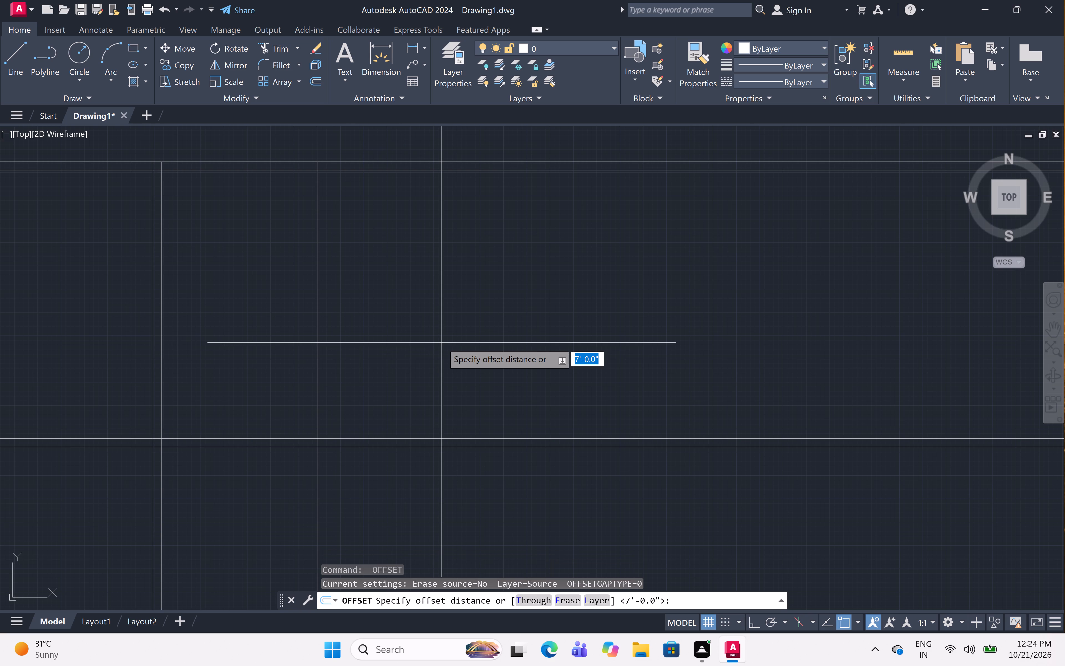
pyautogui.write('4.5')
pyautogui.hotkey('shift', '"')
pyautogui.press('space')
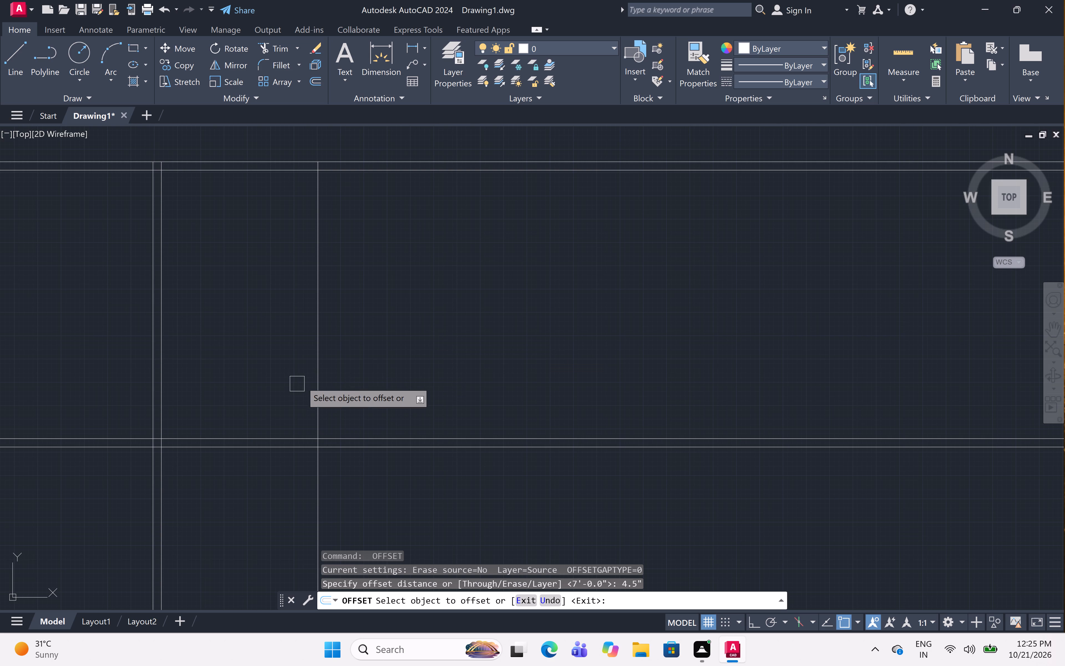
pyautogui.click(320, 366)
pyautogui.moveTo(395, 379); pyautogui.dragTo(398, 379)
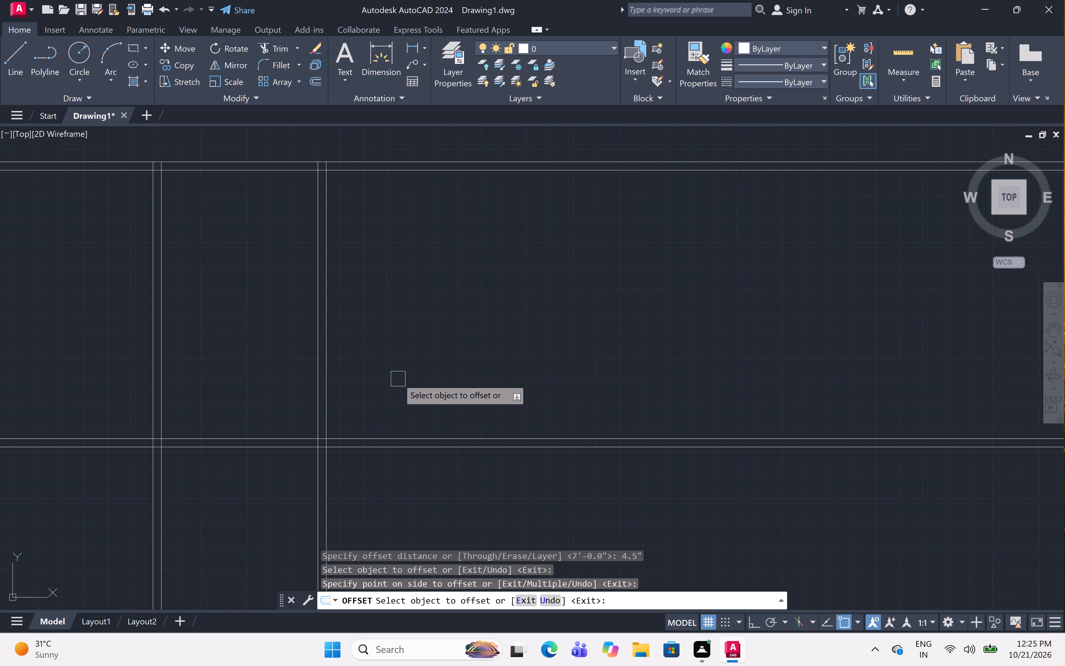
pyautogui.press('space')
# Offset the right-hand line of the second interior vertical wall 7' to the right to set the third room's width.
pyautogui.press('space')
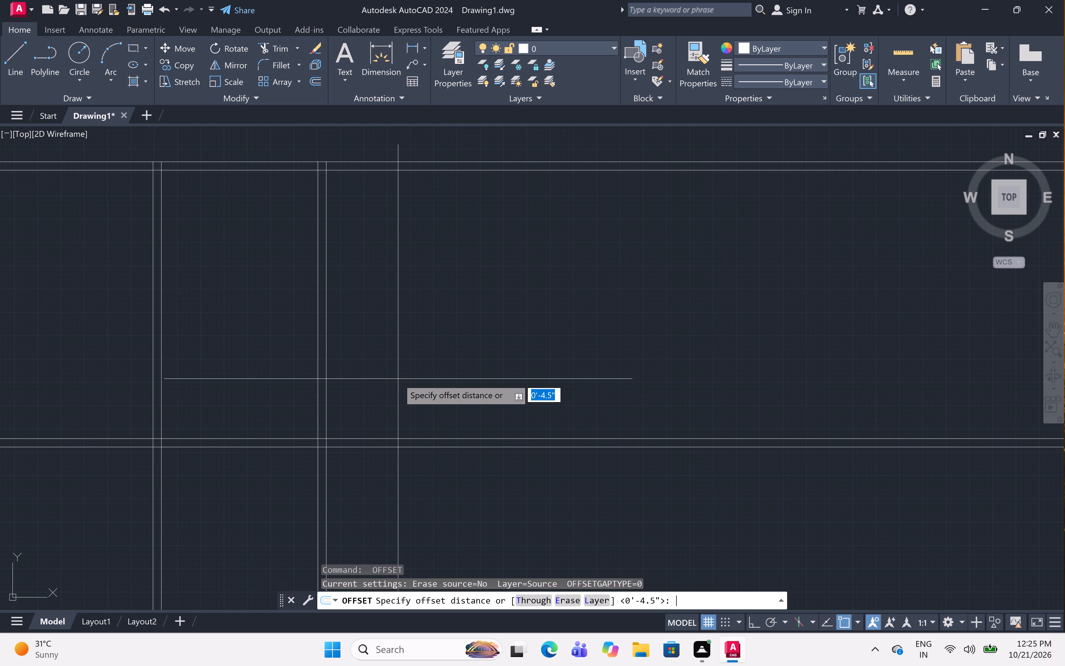
pyautogui.write("7'")
pyautogui.press('space')
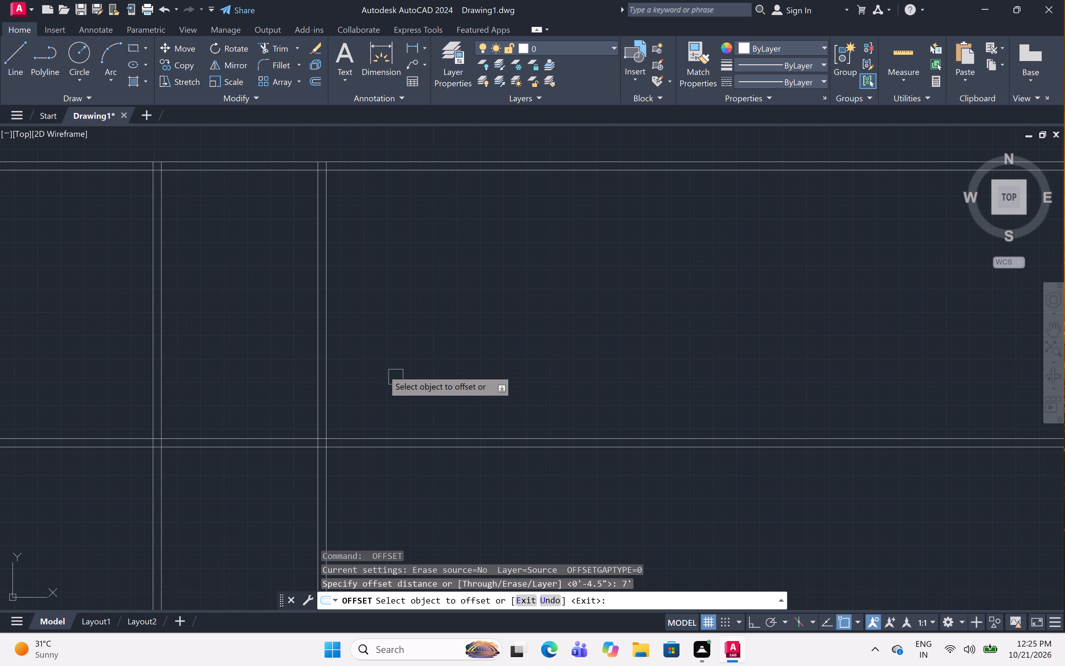
pyautogui.click(329, 375)
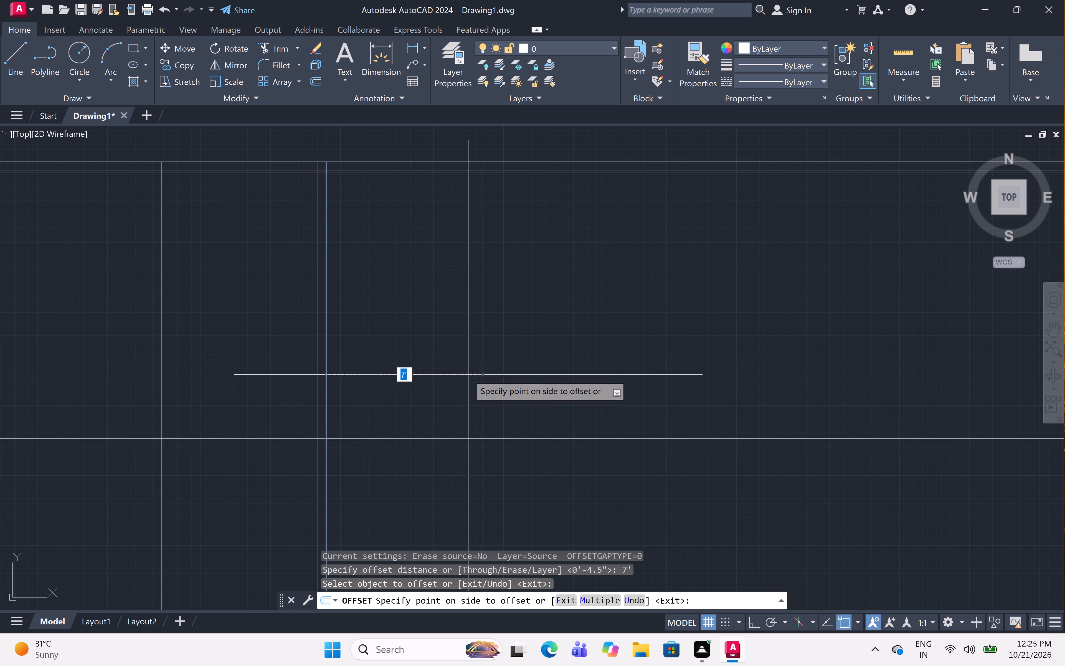
pyautogui.click(602, 354)
pyautogui.press('space')
# Offset the third room's right boundary line 4.5" to the right to form the third interior vertical wall.
pyautogui.press('space')
pyautogui.write('4.6')
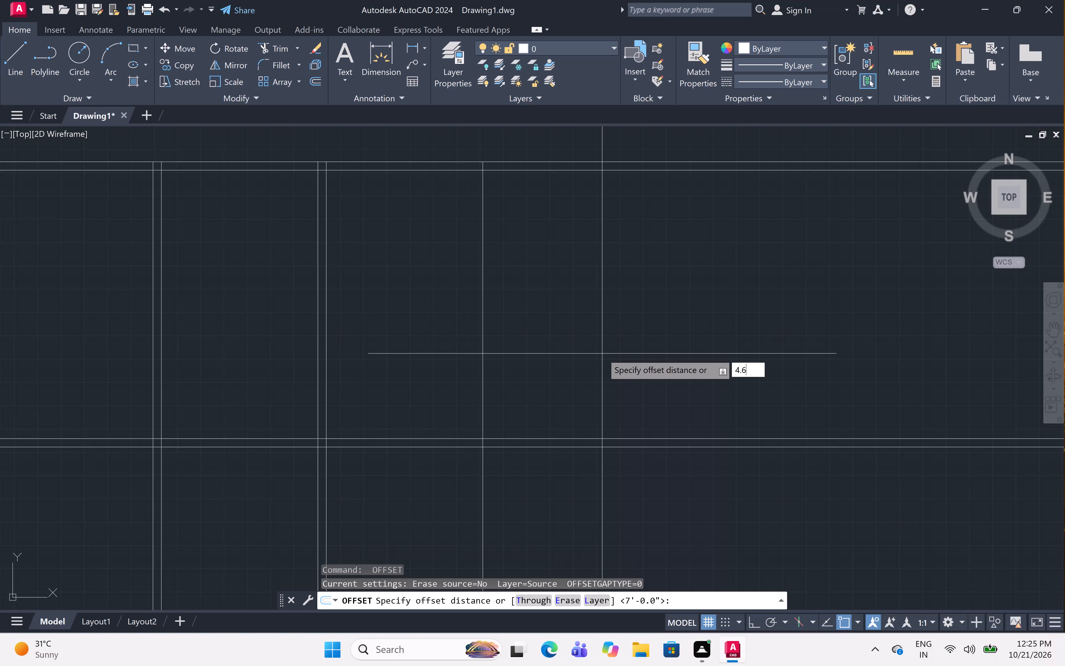
pyautogui.press('BackSpace')
pyautogui.press('5')
pyautogui.hotkey('shift', '"')
pyautogui.press('space')
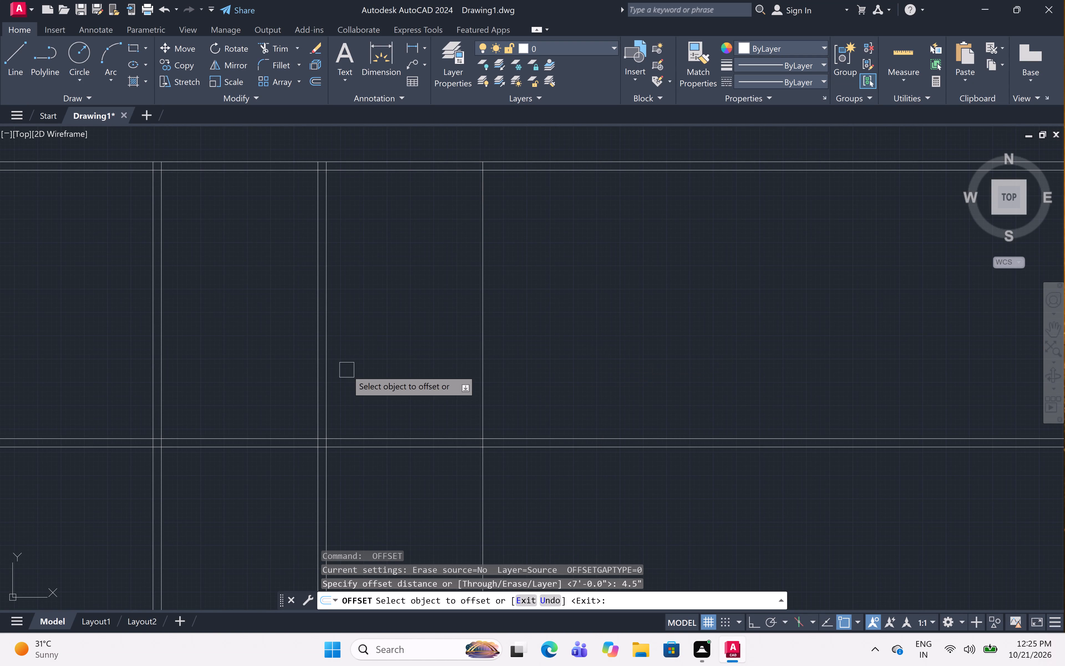
pyautogui.click(481, 385)
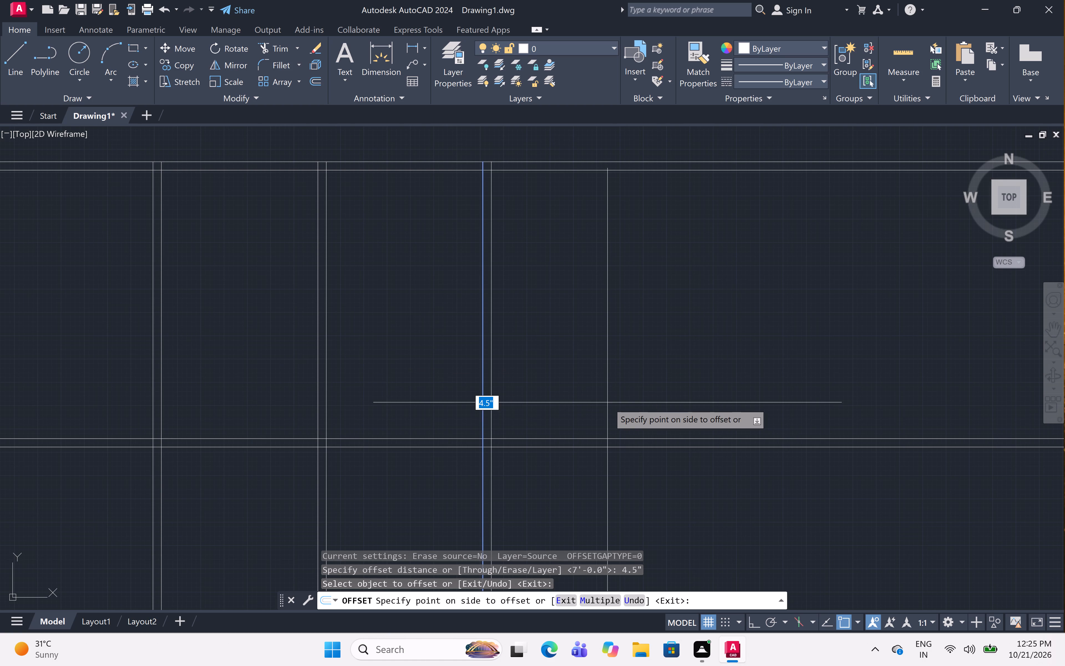
pyautogui.moveTo(619, 418); pyautogui.dragTo(620, 422)
pyautogui.scroll(-1, 574, 135)
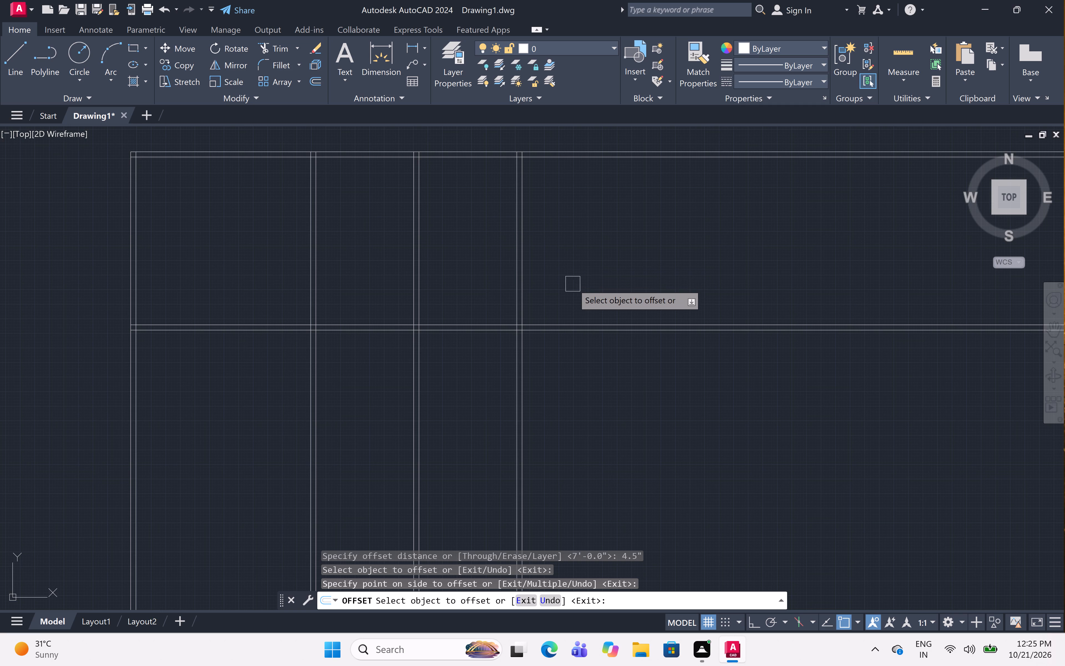
pyautogui.press('space')
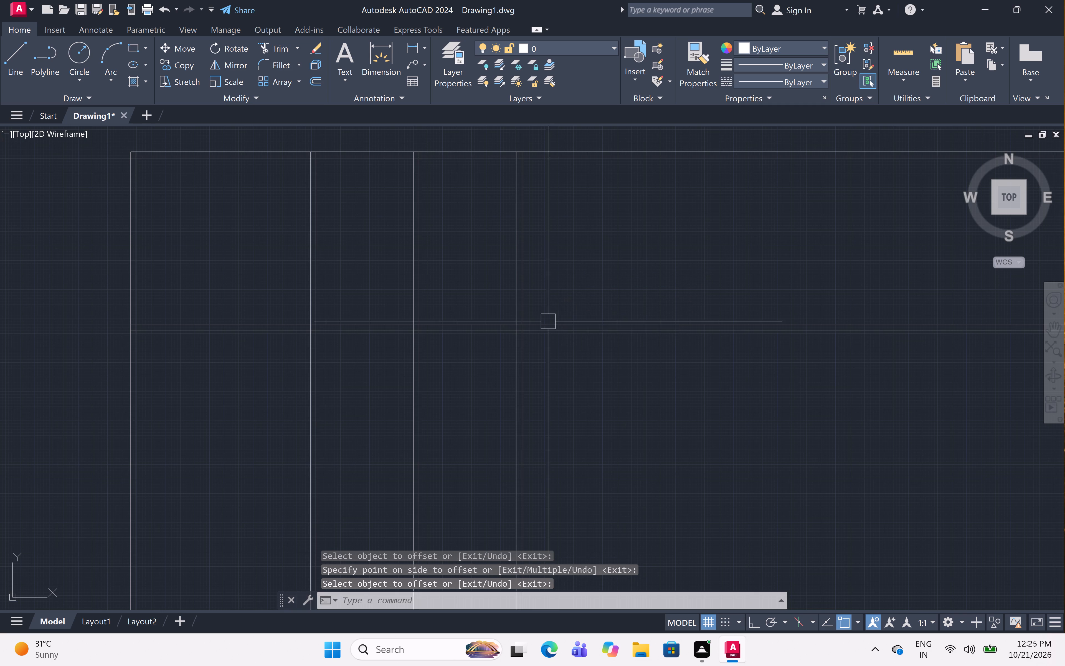
# Offset the right-hand line of the third interior vertical wall 12'6" to the right to set the fourth room's width.
pyautogui.press('space')
pyautogui.press('1')
pyautogui.press('2')
pyautogui.write('\'6"')
pyautogui.press('space')
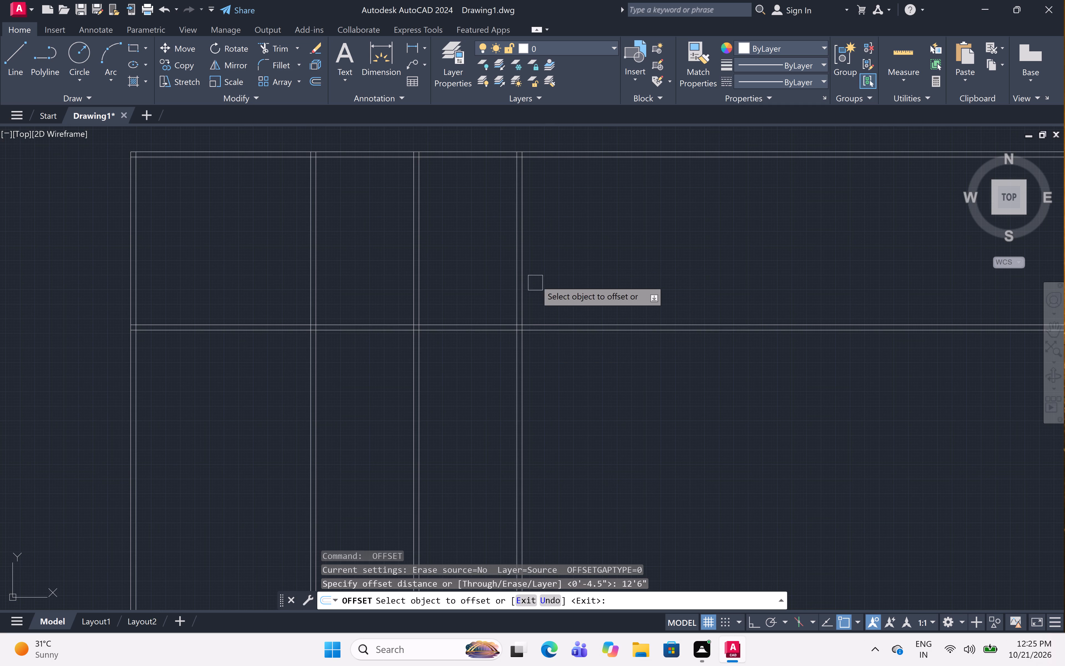
pyautogui.click(527, 284)
pyautogui.click(825, 255)
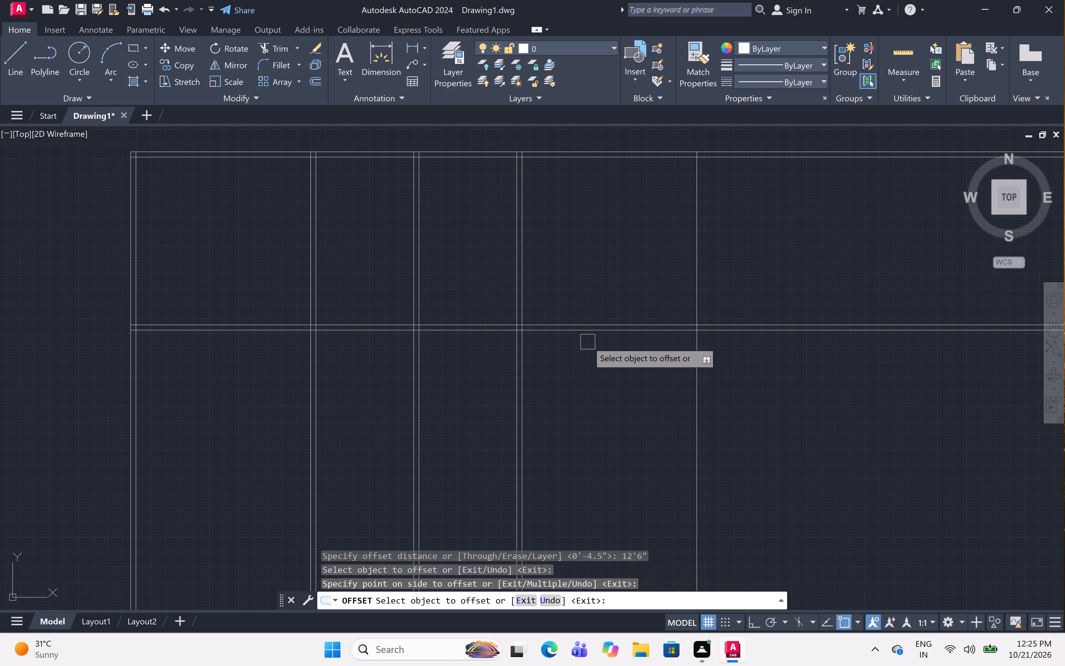
pyautogui.press('space')
# Offset the fourth room's right boundary line 4.5" to the right as wall thickness, and end the Offset command.
pyautogui.press('space')
pyautogui.write('4.5"')
pyautogui.press('space')
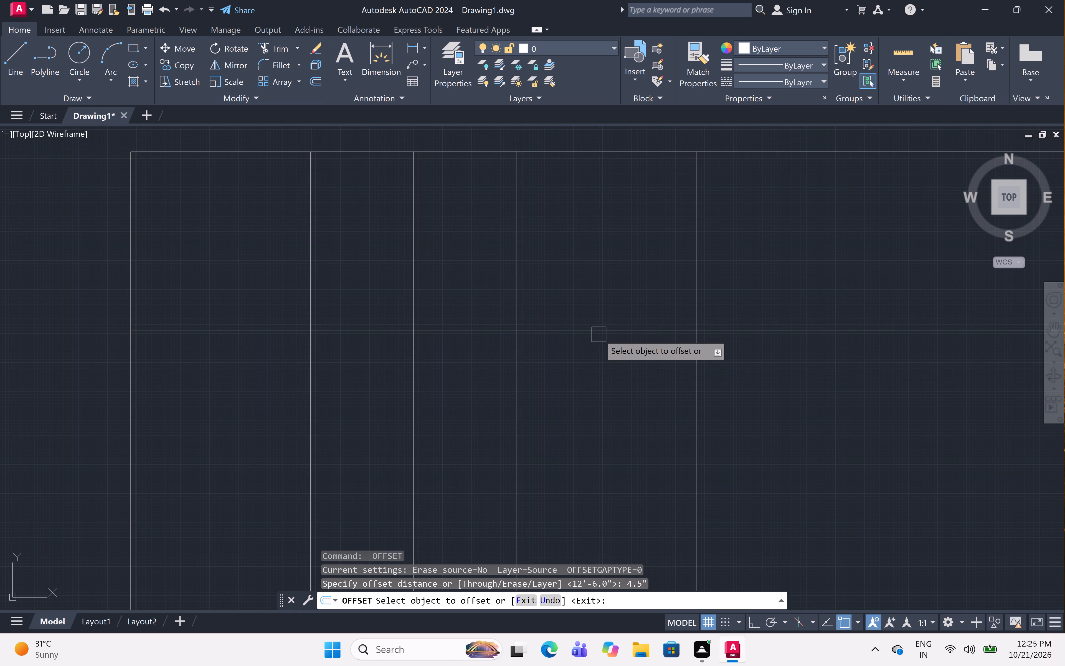
pyautogui.click(703, 289)
pyautogui.click(748, 273)
pyautogui.scroll(-2, 748, 273)
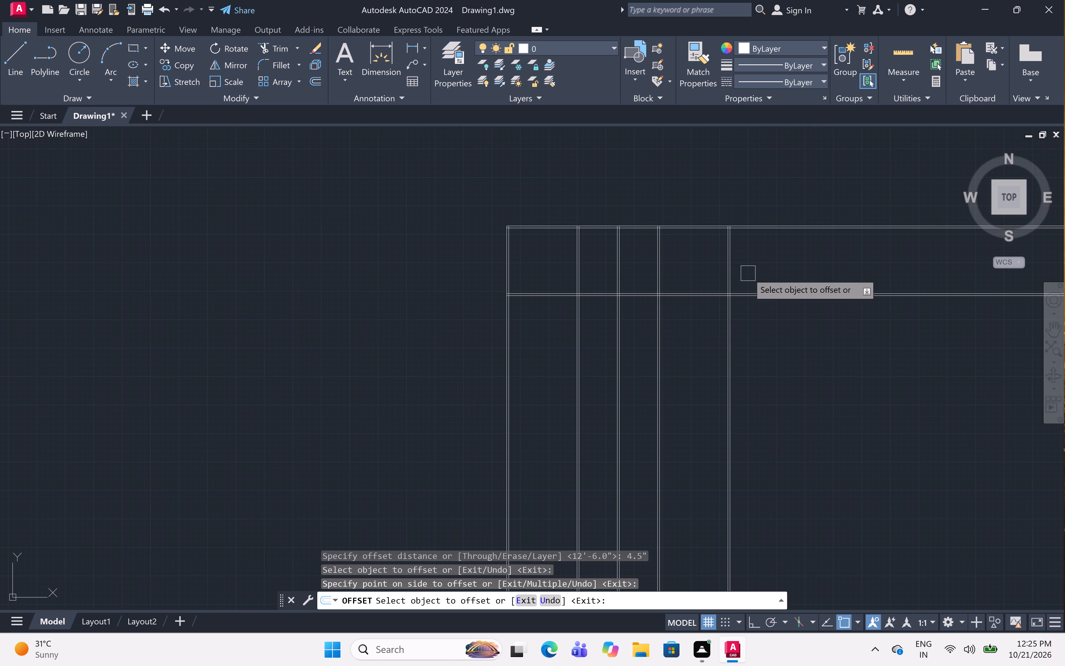
pyautogui.scroll(1, 763, 266)
pyautogui.moveTo(763, 266); pyautogui.dragTo(780, 315, button='middle')
pyautogui.press('Escape')
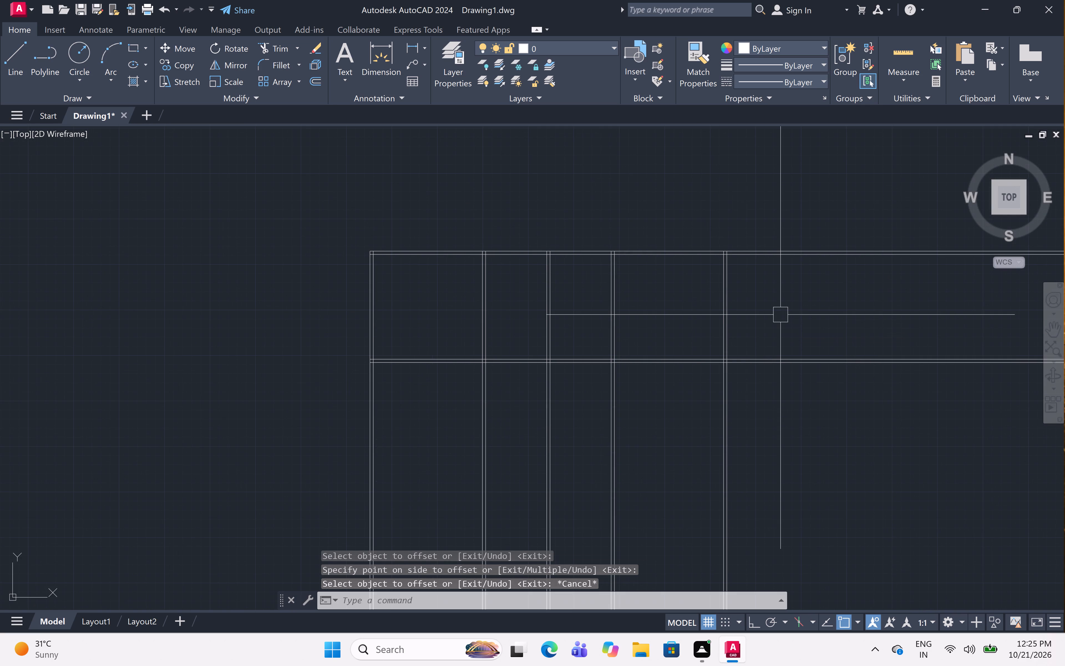
# Trim the horizontal wall lines that extend beyond the right exterior wall.
pyautogui.write('tr')
pyautogui.press('space')
pyautogui.click(770, 215)
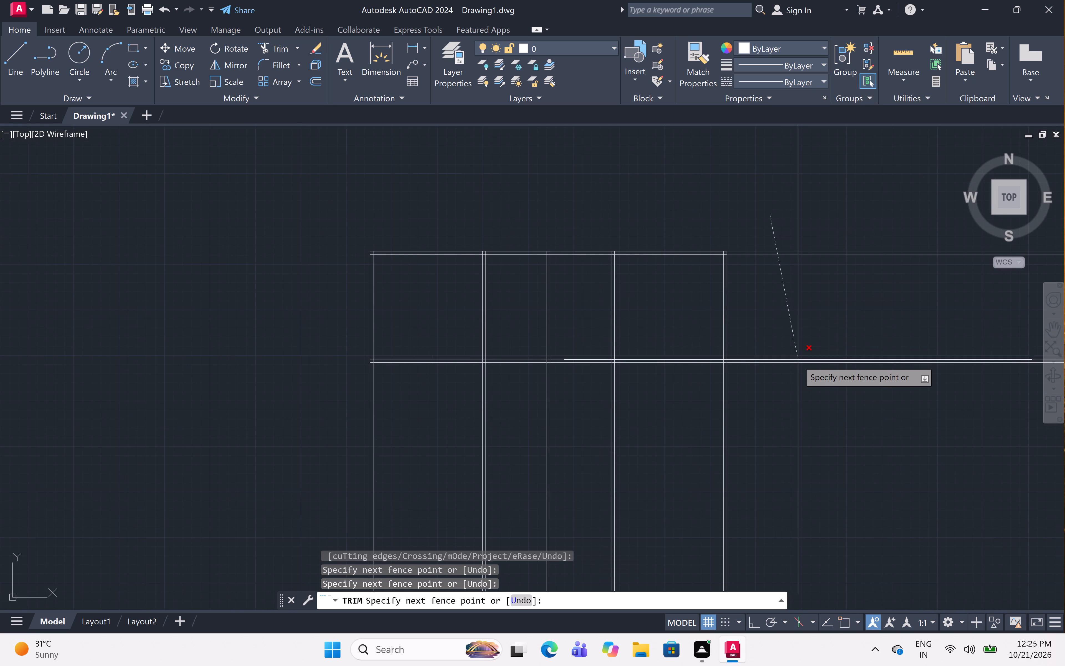
pyautogui.click(809, 411)
# Trim the first and third interior vertical walls below the horizontal interior wall, leaving the middle wall running through.
pyautogui.moveTo(562, 421); pyautogui.dragTo(608, 327, button='middle')
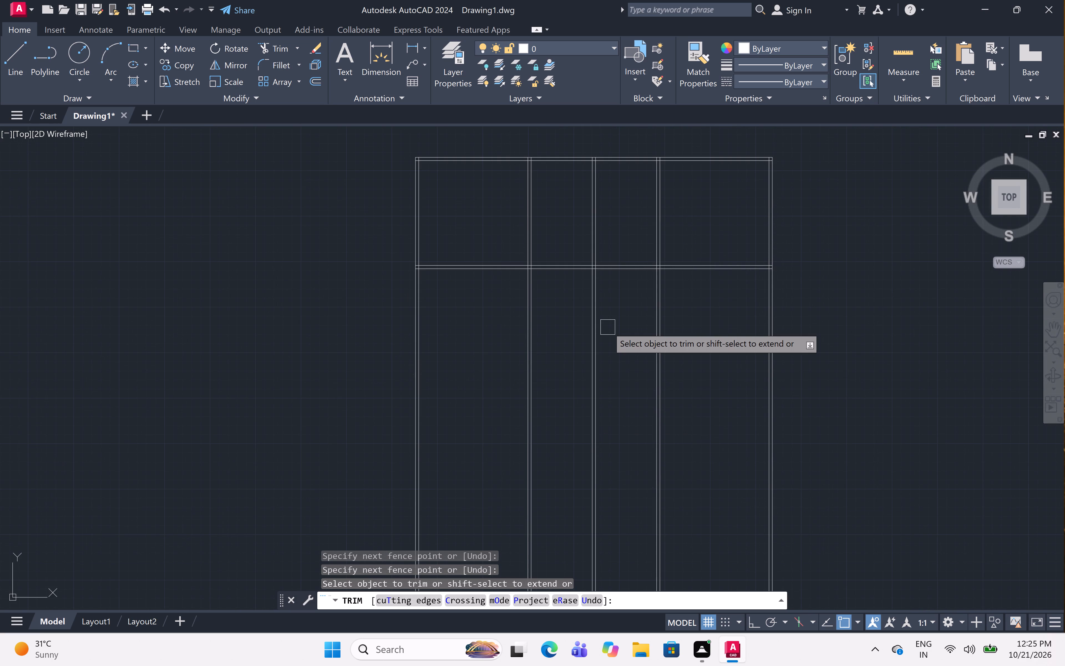
pyautogui.click(630, 316)
pyautogui.click(711, 311)
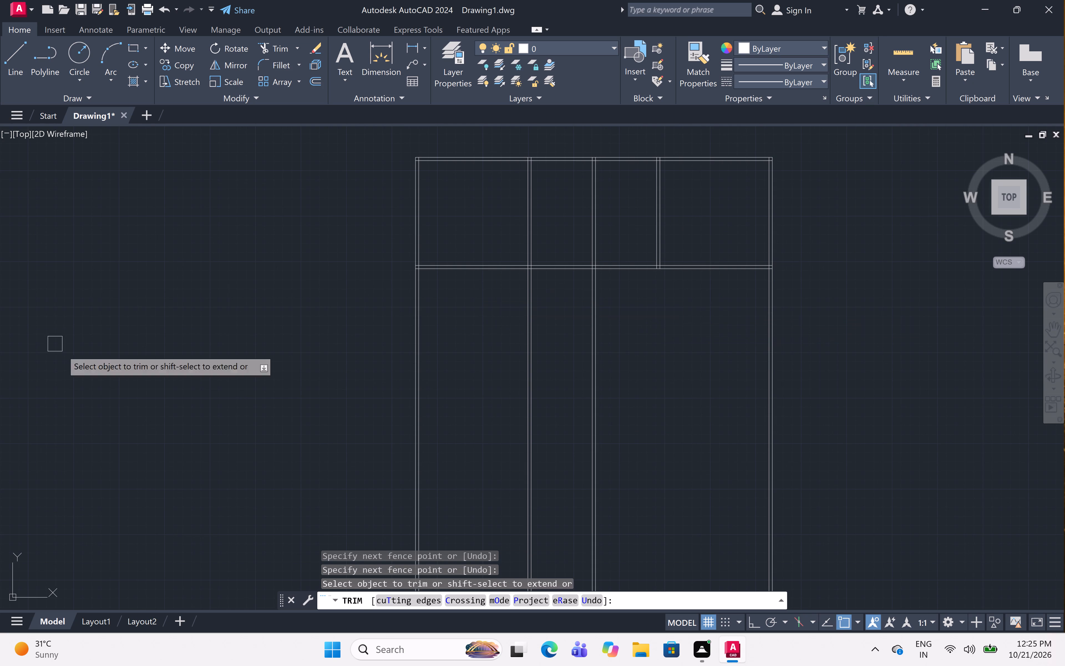
pyautogui.click(563, 305)
pyautogui.click(494, 333)
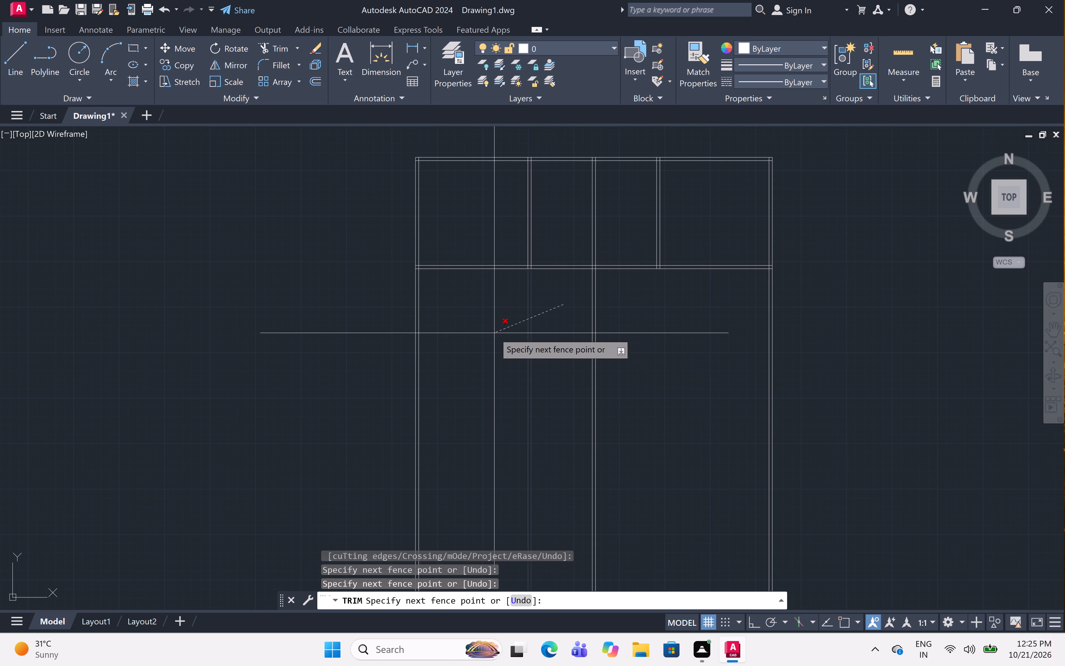
pyautogui.press('Escape')
# Offset the lower line of the horizontal interior wall 4' downward to set the depth of a narrow band of rooms.
pyautogui.write('off')
pyautogui.press('space')
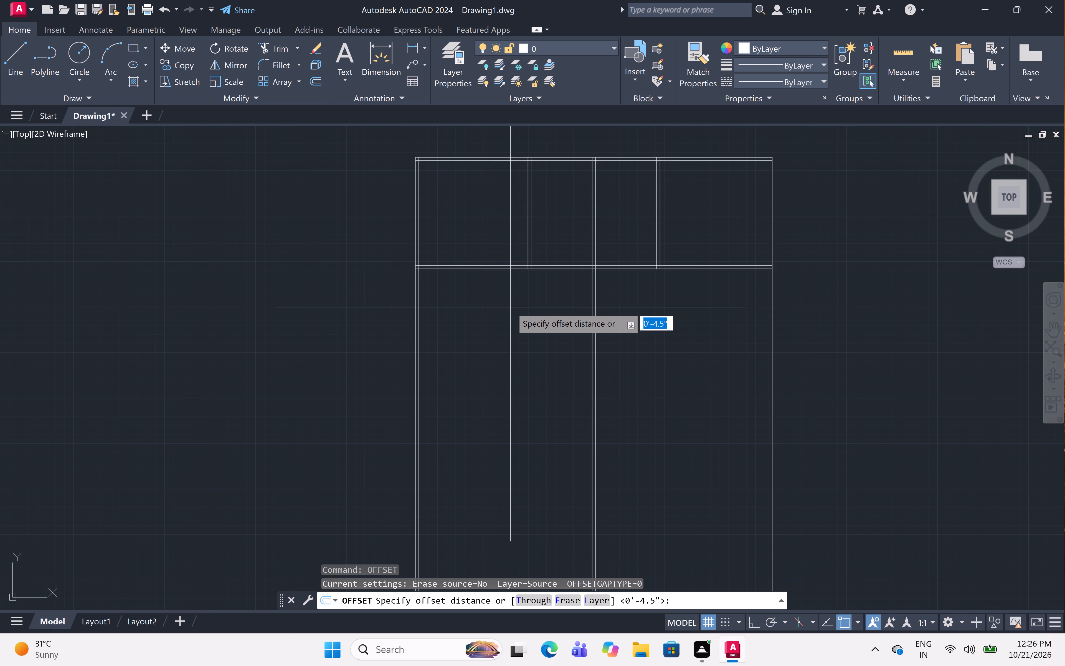
pyautogui.write("4'")
pyautogui.press('space')
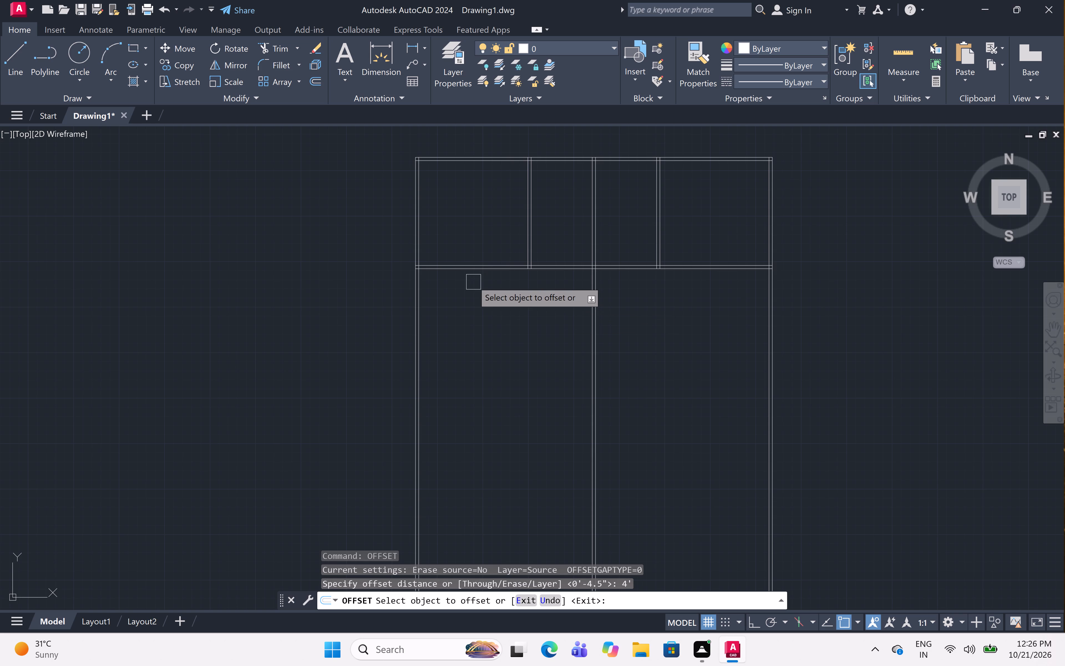
pyautogui.scroll(1, 473, 281)
pyautogui.click(479, 264)
pyautogui.click(480, 358)
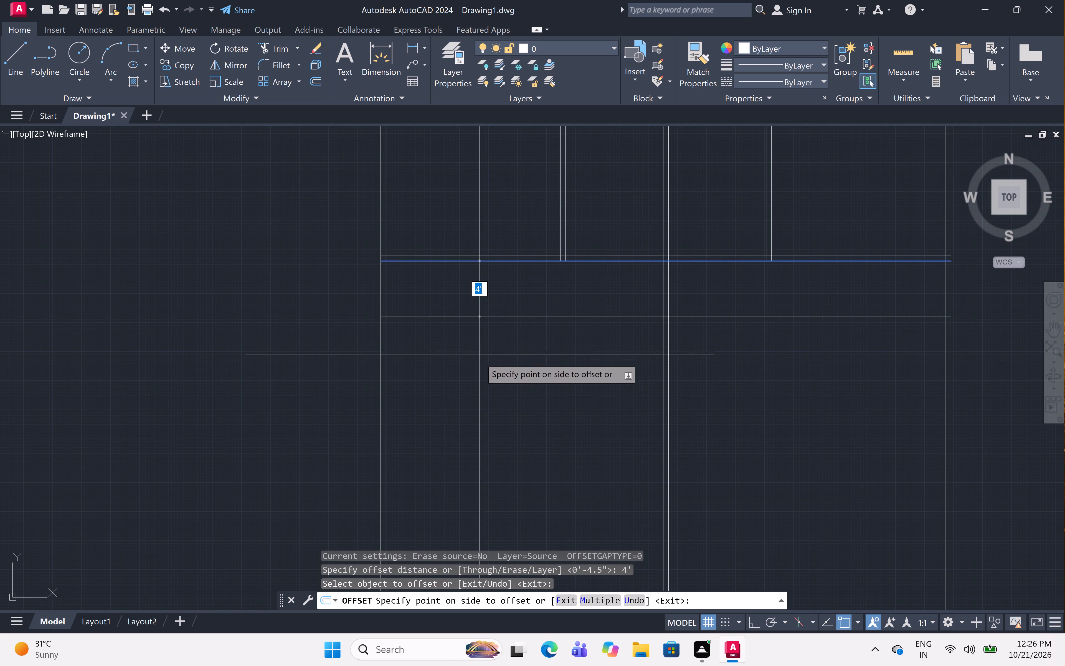
pyautogui.press('space')
# Offset the new horizontal line 4.5" downward to form the second horizontal interior wall.
pyautogui.press('space')
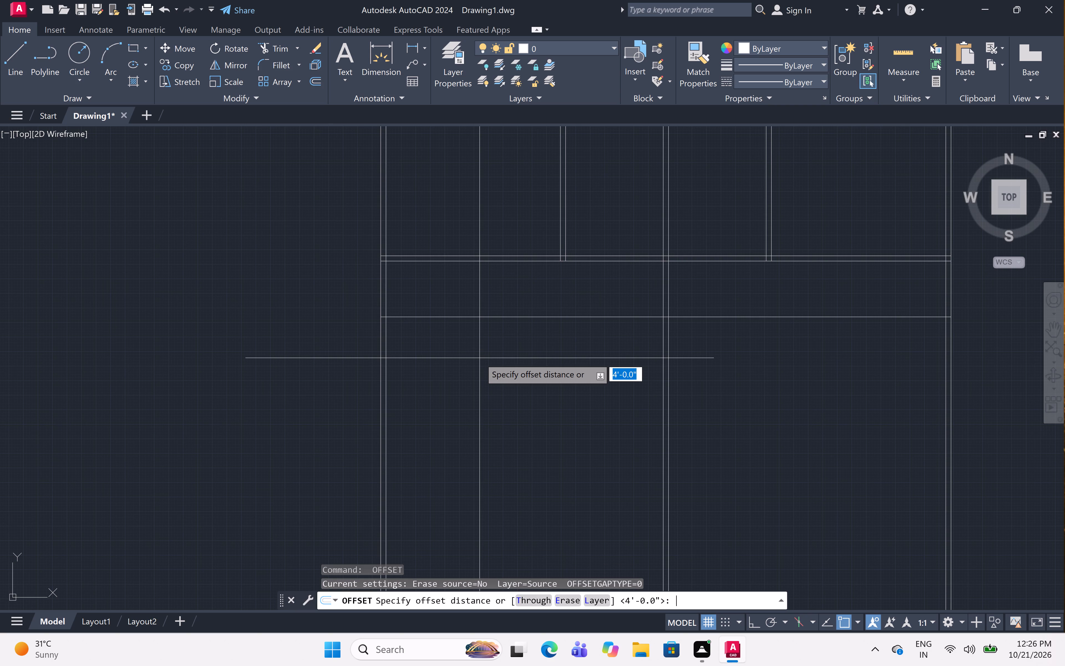
pyautogui.write('4.5"')
pyautogui.press('space')
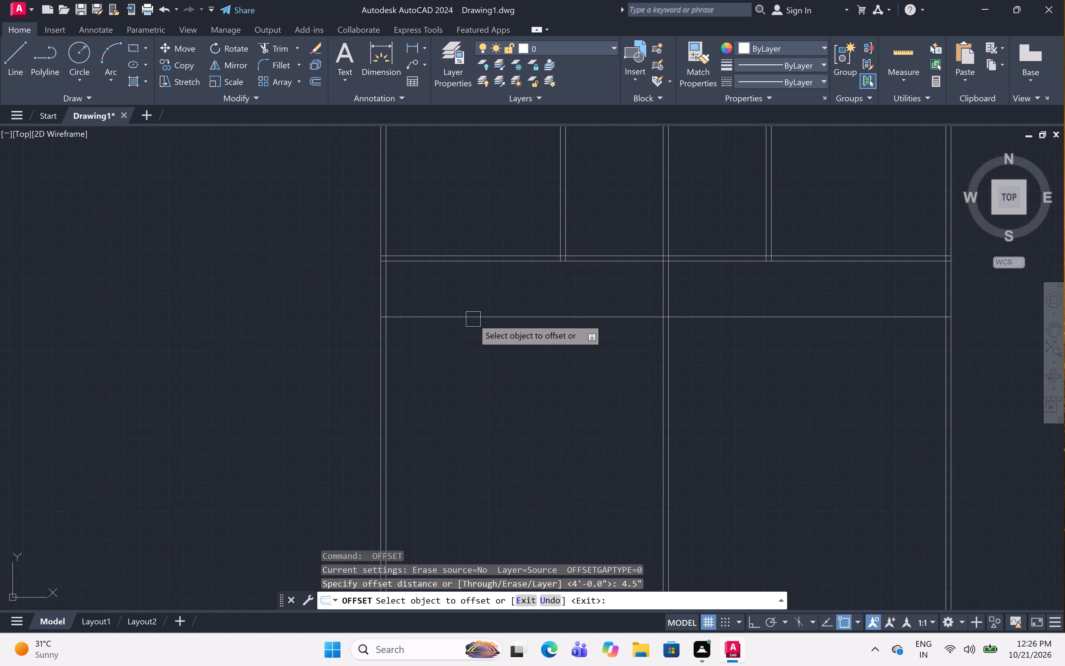
pyautogui.click(473, 319)
pyautogui.click(472, 379)
pyautogui.press('Escape')
# Offset the inner lines of the left and right exterior walls 7' inward.
pyautogui.write("off 7'")
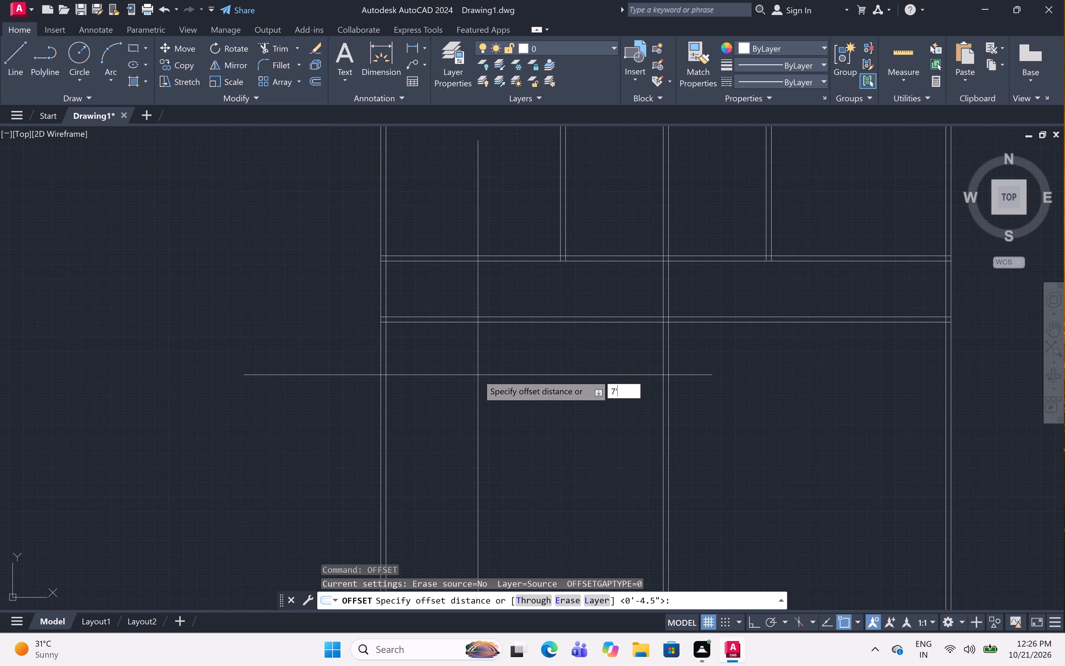
pyautogui.press('space')
pyautogui.click(387, 297)
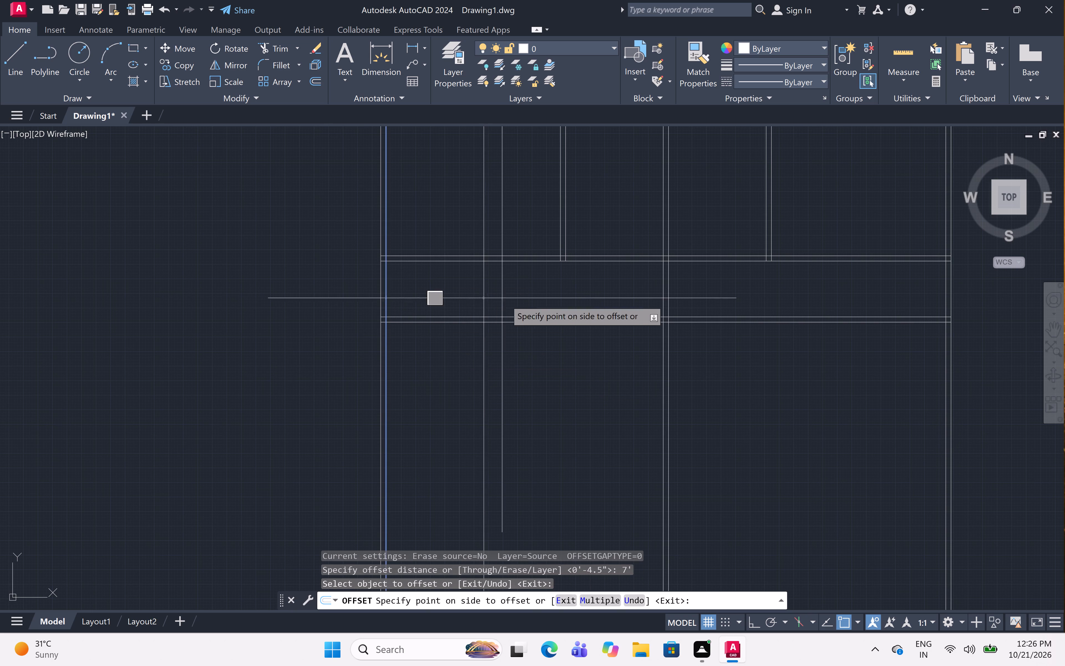
pyautogui.click(524, 304)
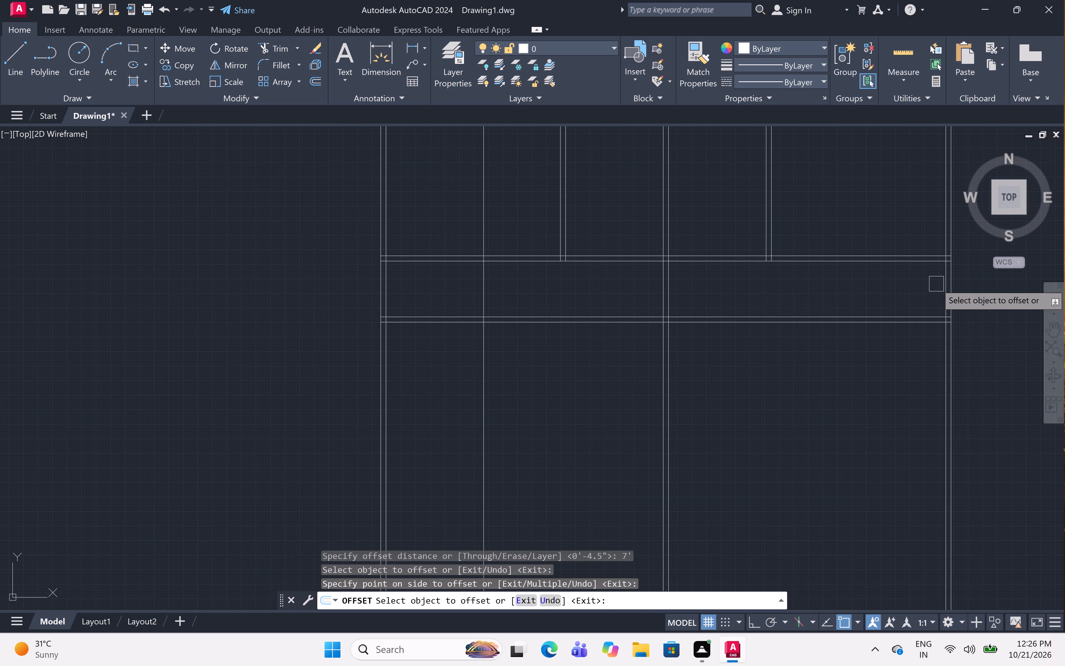
pyautogui.click(944, 290)
pyautogui.click(808, 329)
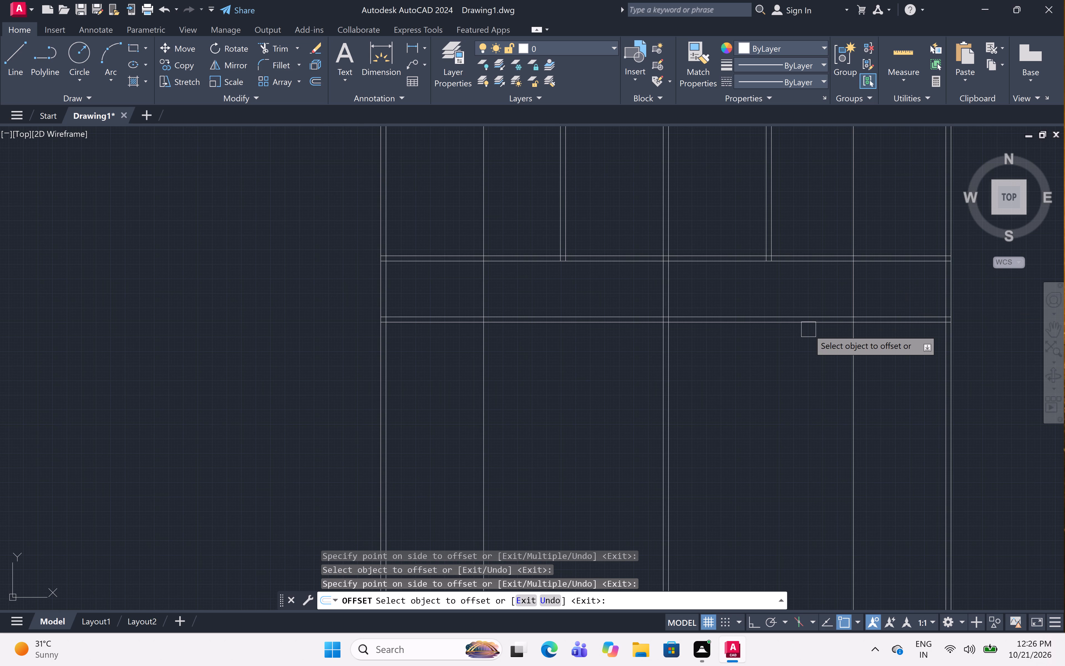
pyautogui.press('space')
# Offset both new vertical lines 4.5" toward the middle of the plan to give the two partitions their wall thickness.
pyautogui.press('space')
pyautogui.write('4.5')
pyautogui.write('"')
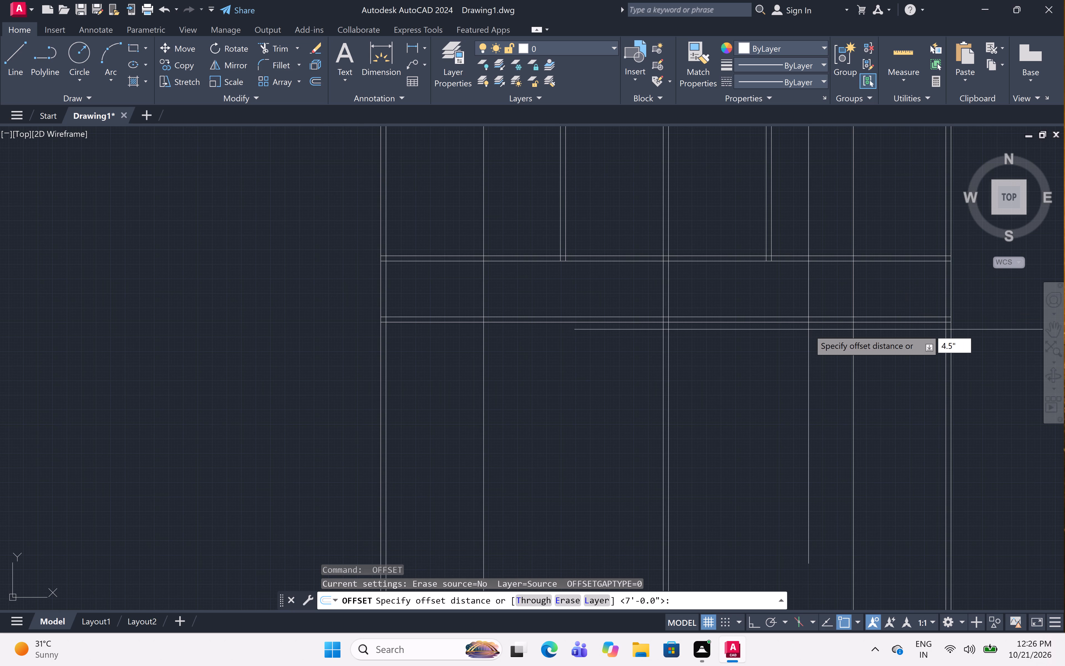
pyautogui.press('space')
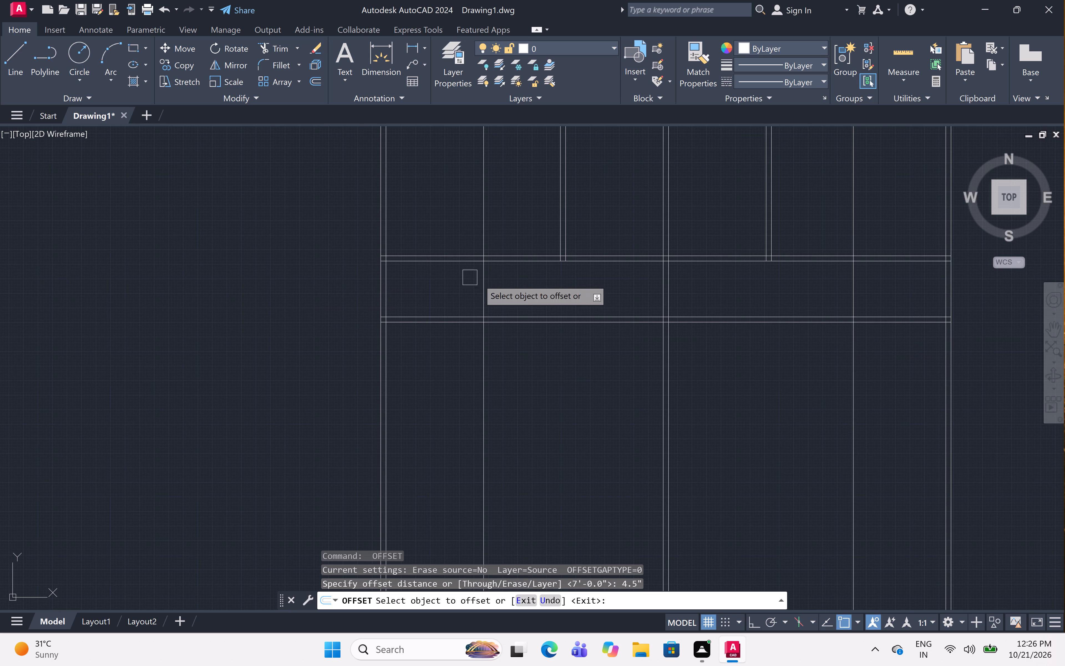
pyautogui.moveTo(480, 274); pyautogui.dragTo(488, 279)
pyautogui.click(565, 288)
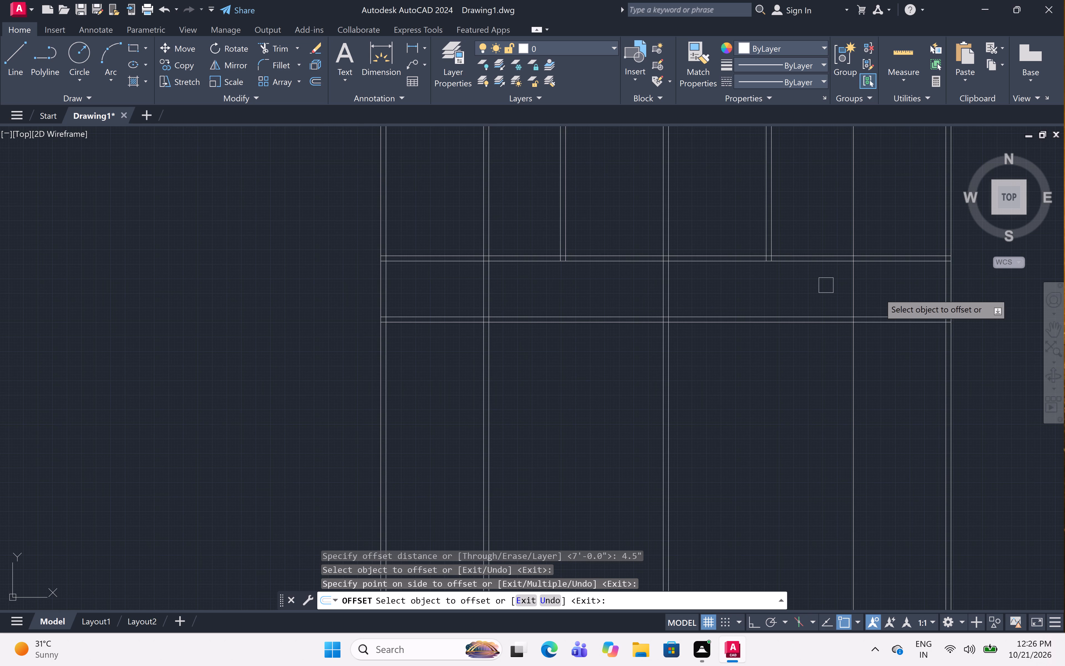
pyautogui.click(853, 277)
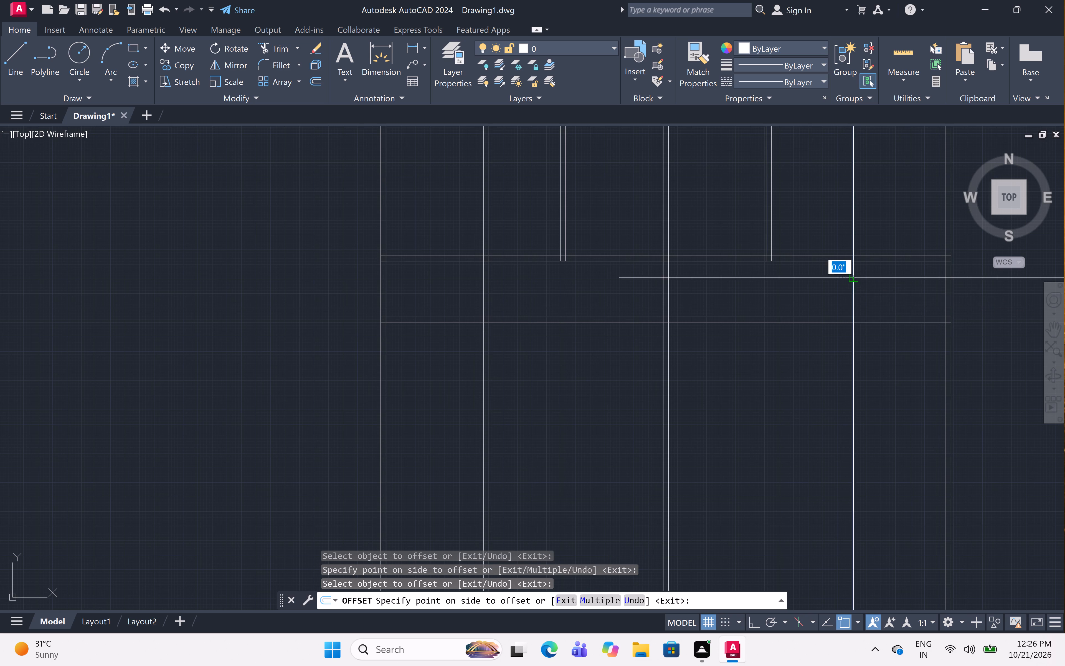
pyautogui.click(790, 288)
pyautogui.press('Escape')
# Trim both new partition walls above and below the 4' band so they remain only between the two horizontal walls.
pyautogui.write('tr')
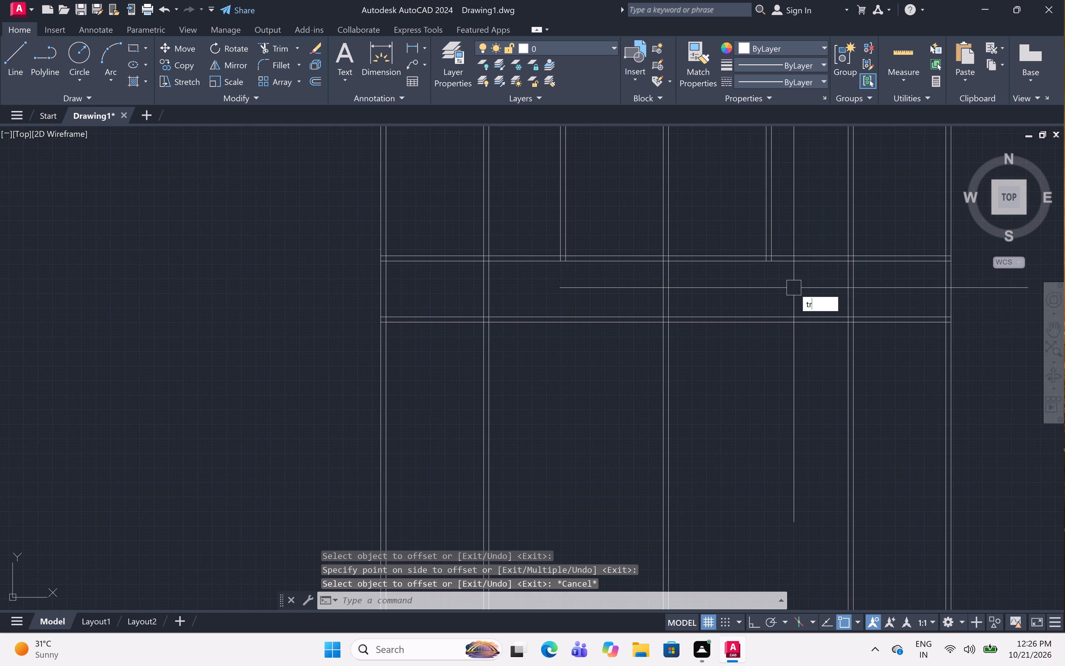
pyautogui.press('space')
pyautogui.click(523, 212)
pyautogui.click(436, 220)
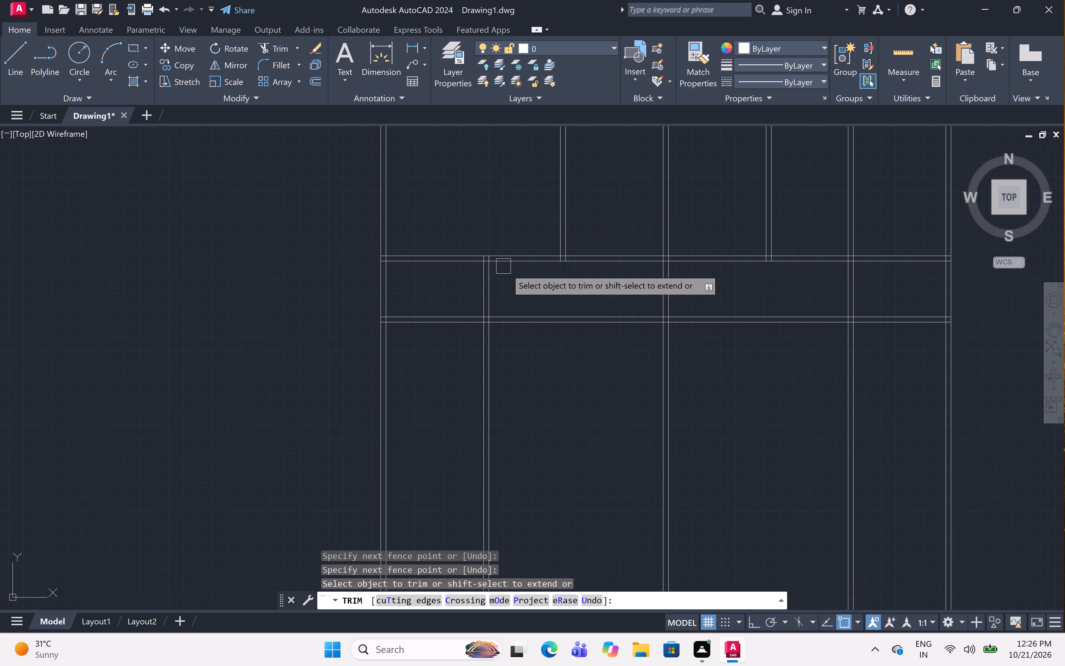
pyautogui.click(514, 357)
pyautogui.click(418, 357)
pyautogui.click(891, 213)
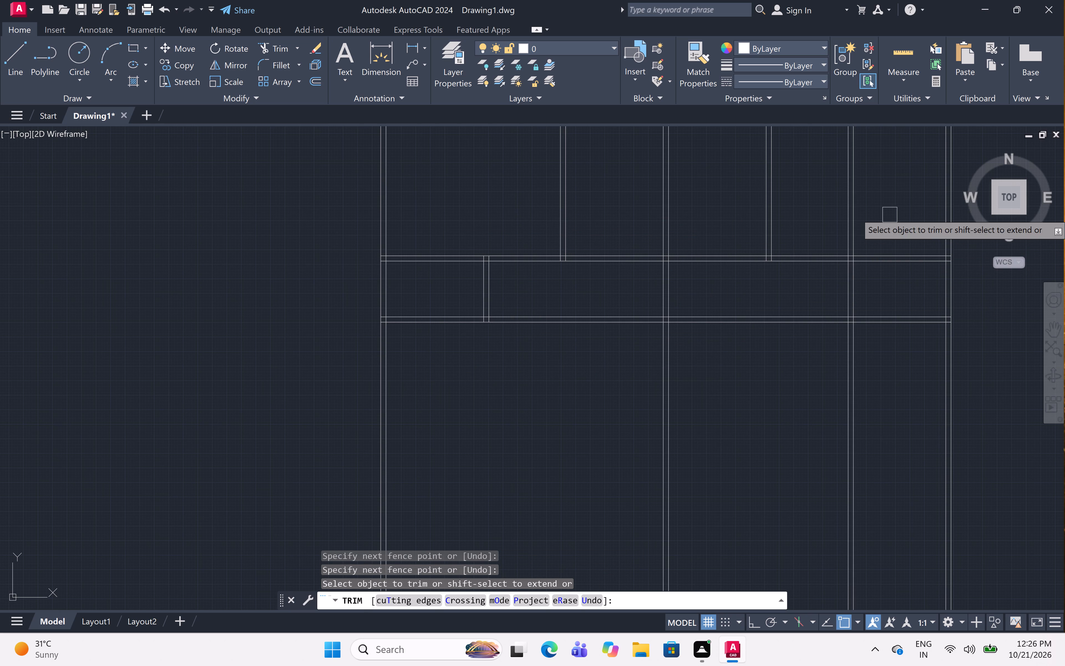
pyautogui.click(837, 215)
pyautogui.moveTo(889, 347); pyautogui.dragTo(883, 346)
pyautogui.click(768, 341)
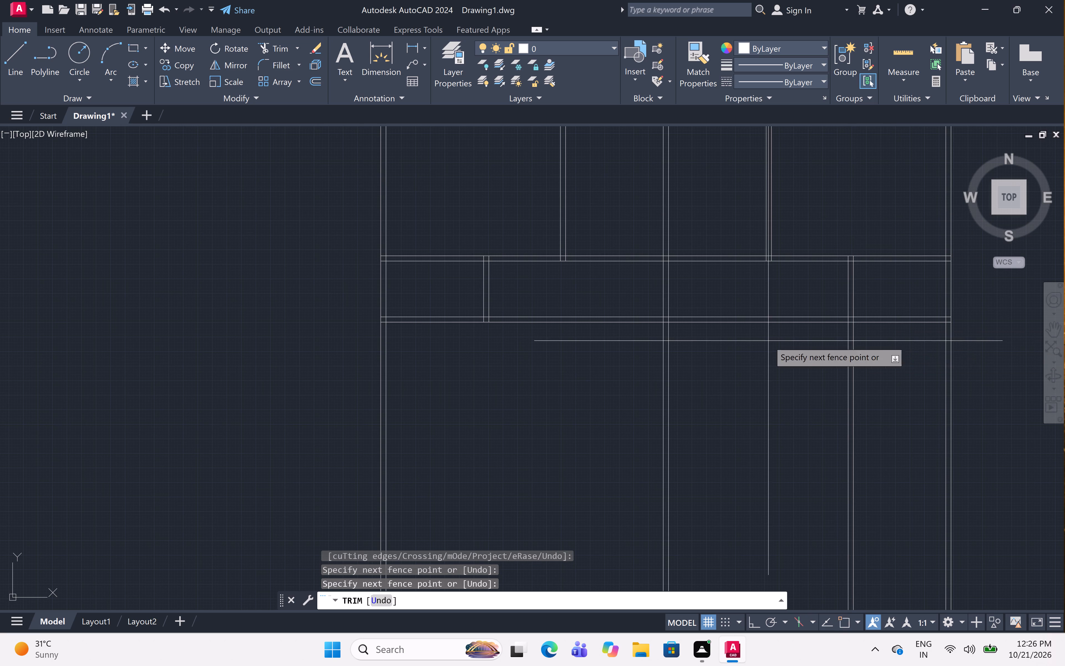
pyautogui.click(894, 340)
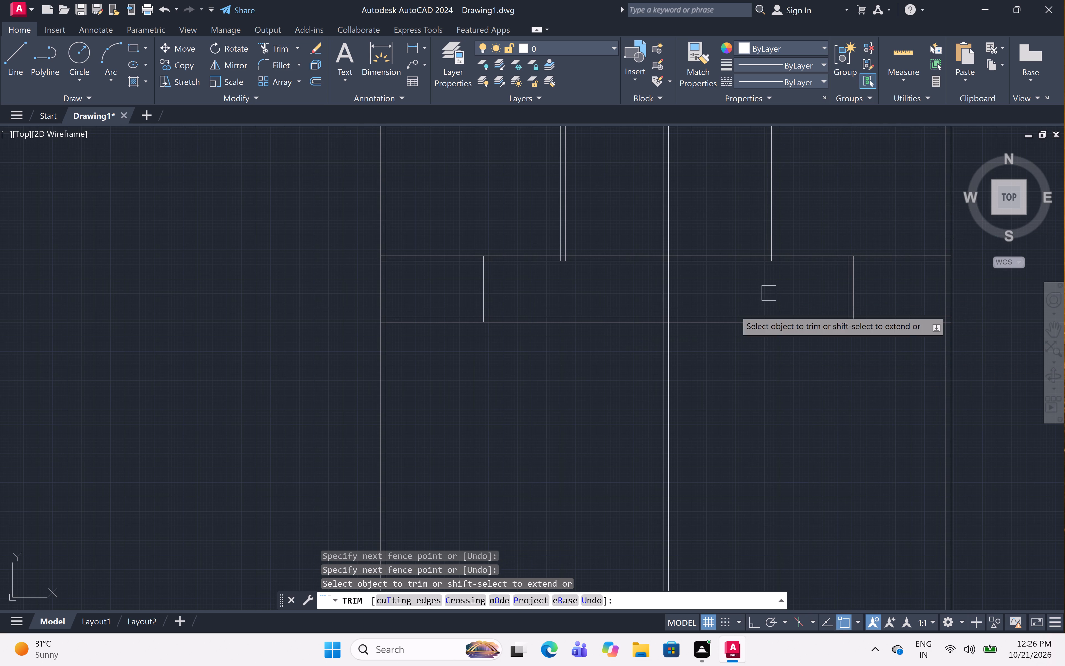
pyautogui.press('Escape')
# Offset the lower line of the second horizontal interior wall 12' downward to set the depth of the next rooms.
pyautogui.write('off')
pyautogui.press('space')
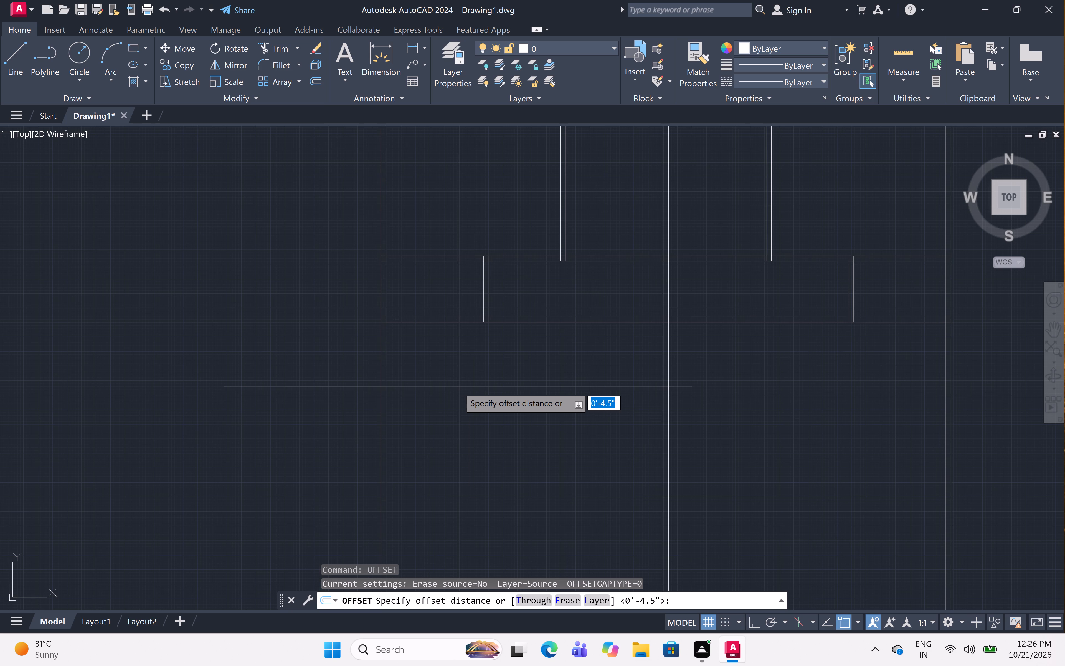
pyautogui.write("12'")
pyautogui.press('space')
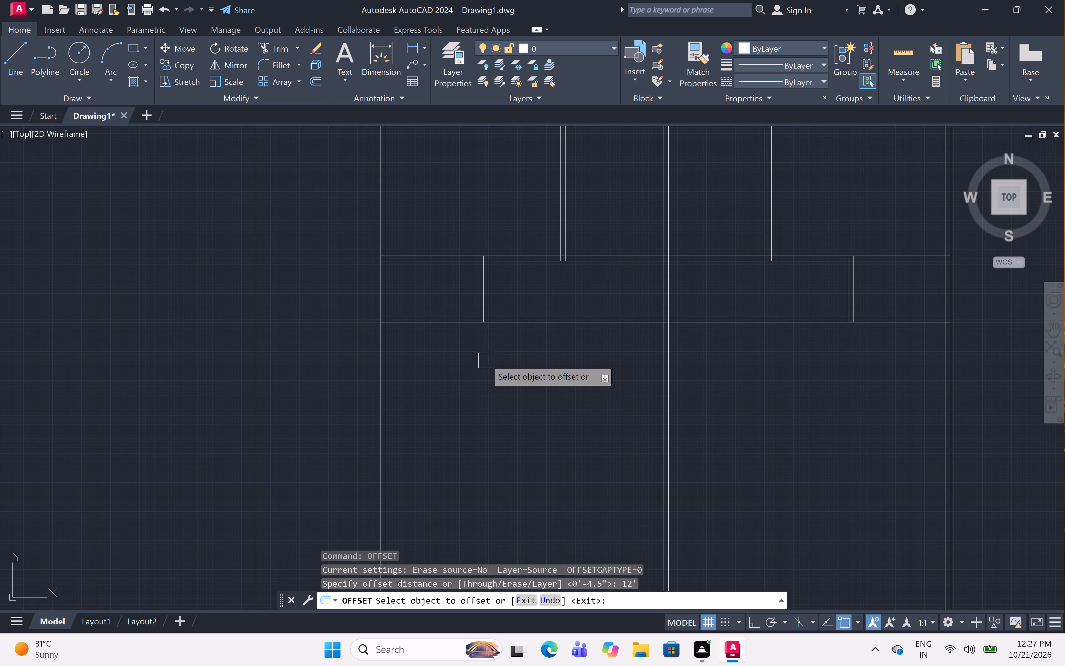
pyautogui.click(452, 327)
pyautogui.click(445, 490)
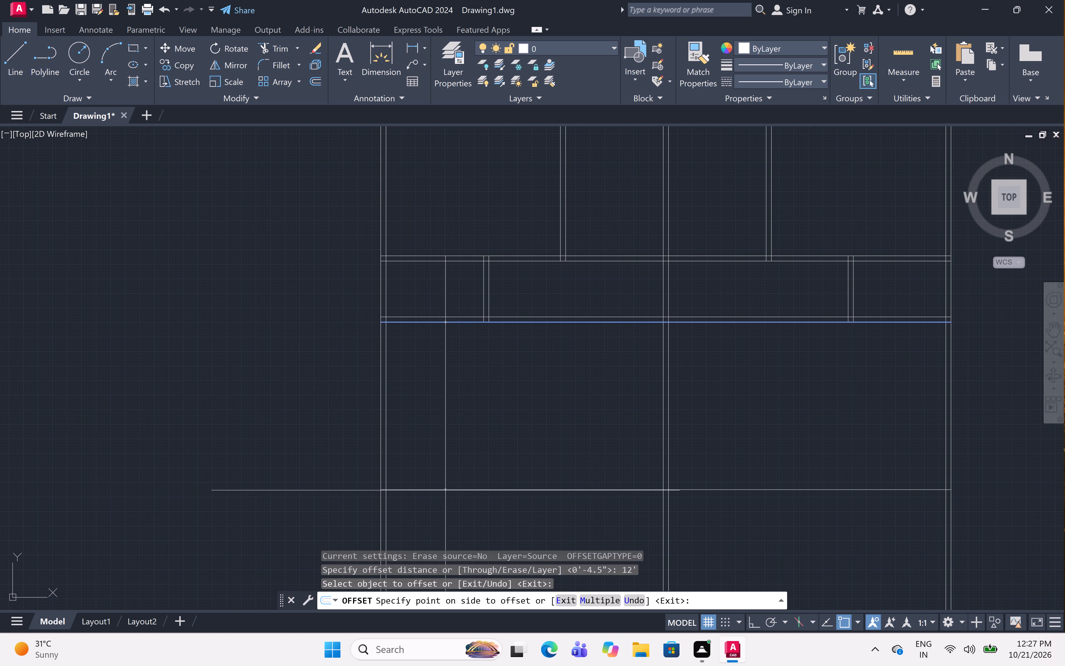
pyautogui.scroll(-1, 477, 411)
pyautogui.scroll(1, 495, 495)
pyautogui.moveTo(495, 495); pyautogui.dragTo(460, 442, button='middle')
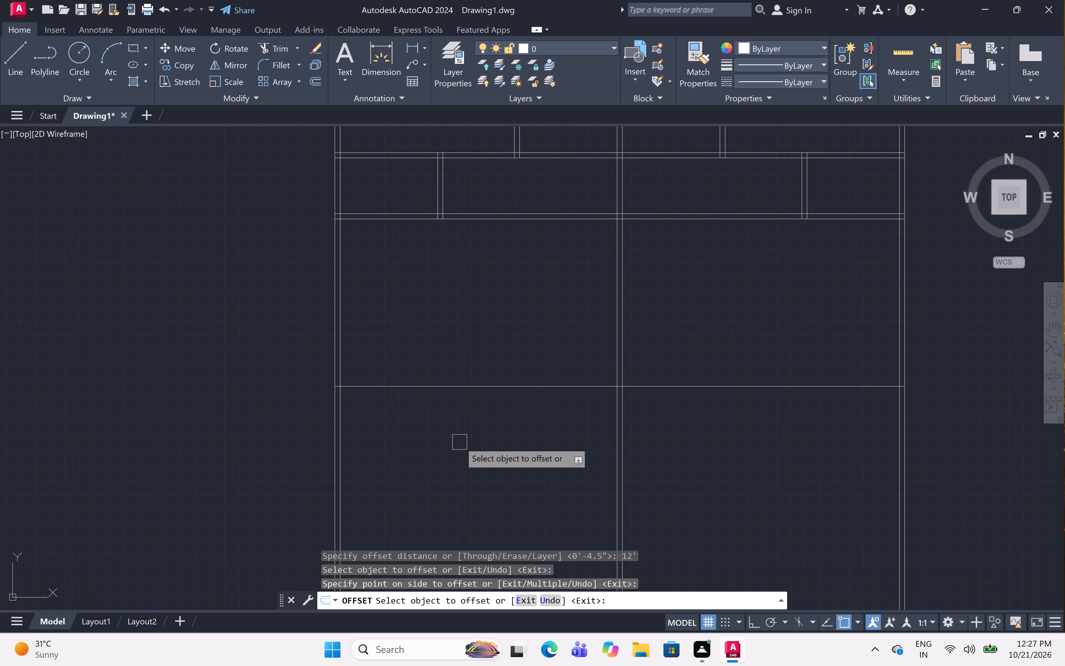
pyautogui.press('space')
# Offset the 12' room boundary line 4.5" downward to form the third horizontal interior wall.
pyautogui.press('space')
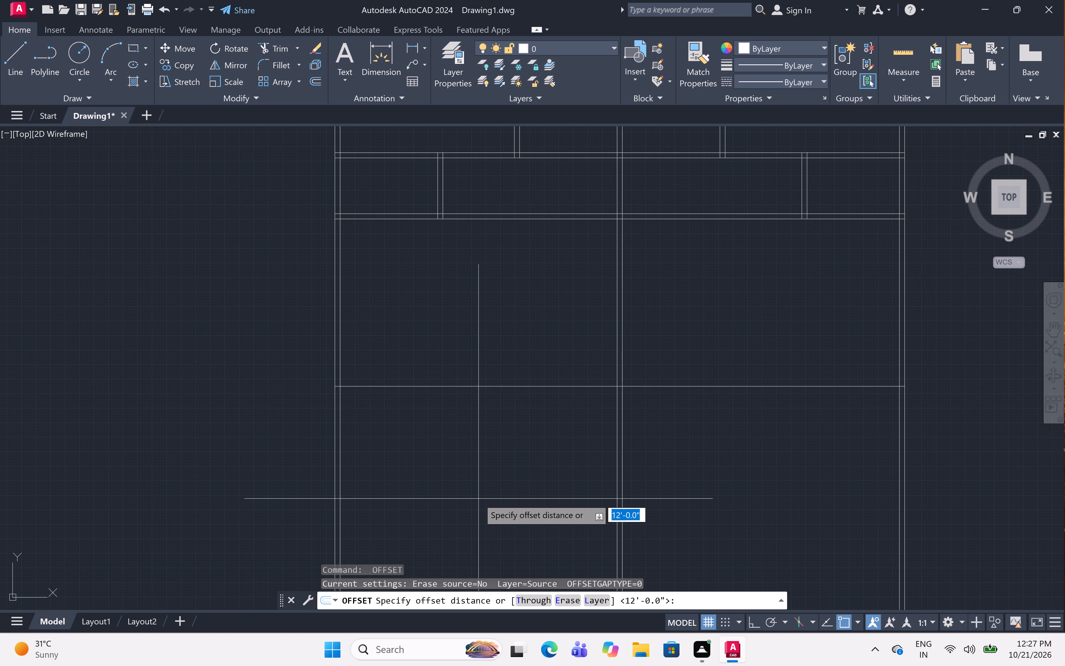
pyautogui.press('4')
pyautogui.press('.')
pyautogui.press('5')
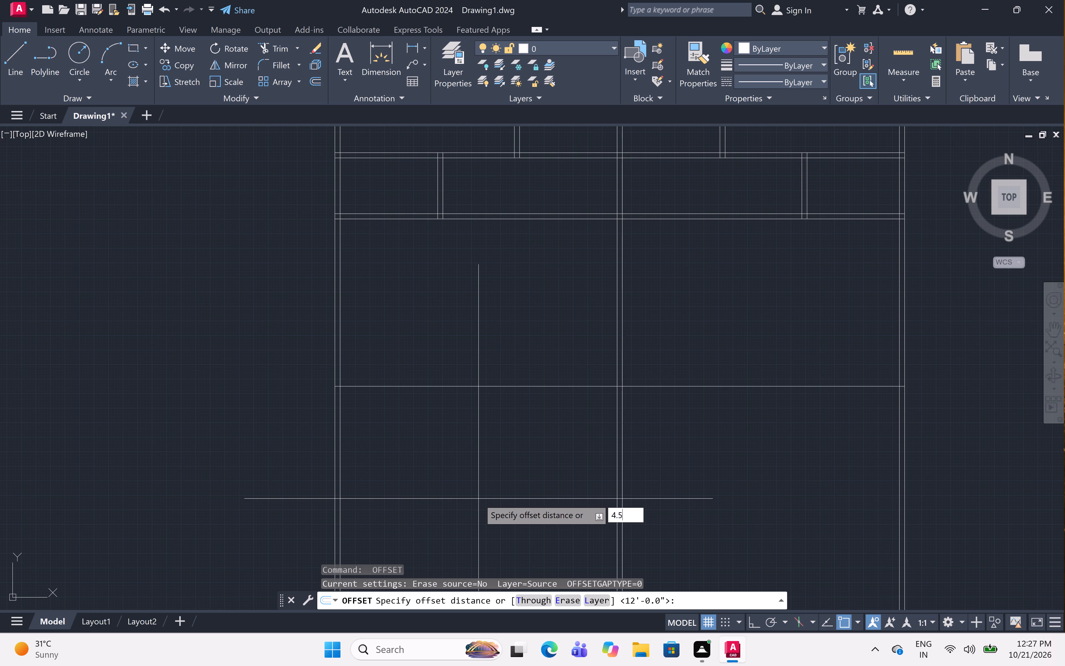
pyautogui.write('"')
pyautogui.press('space')
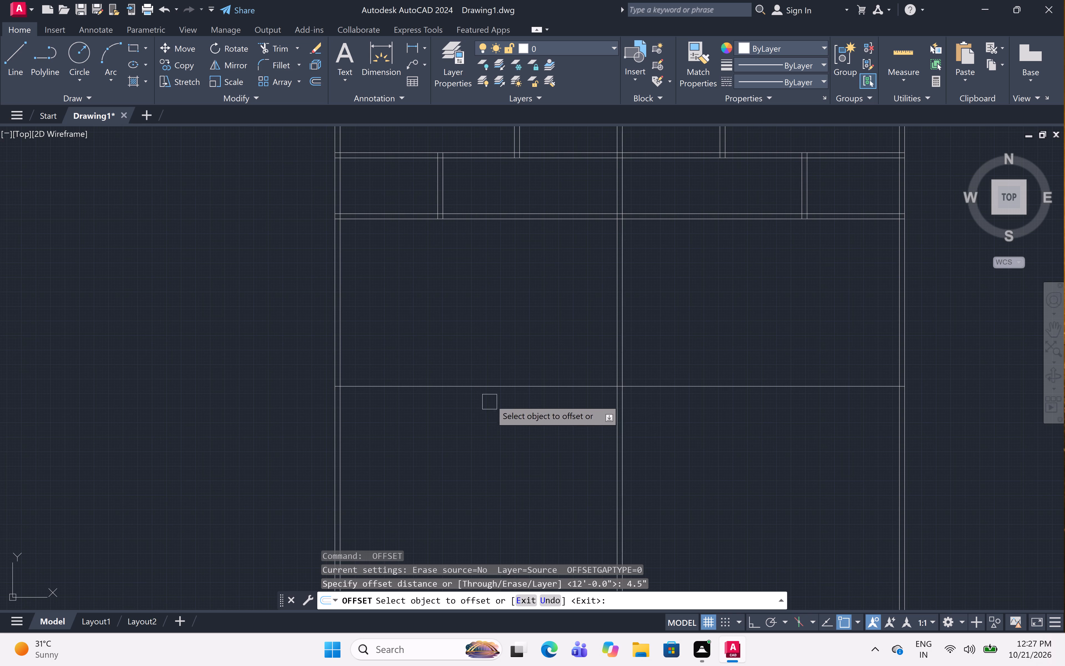
pyautogui.click(496, 382)
pyautogui.click(477, 475)
pyautogui.press('Escape')
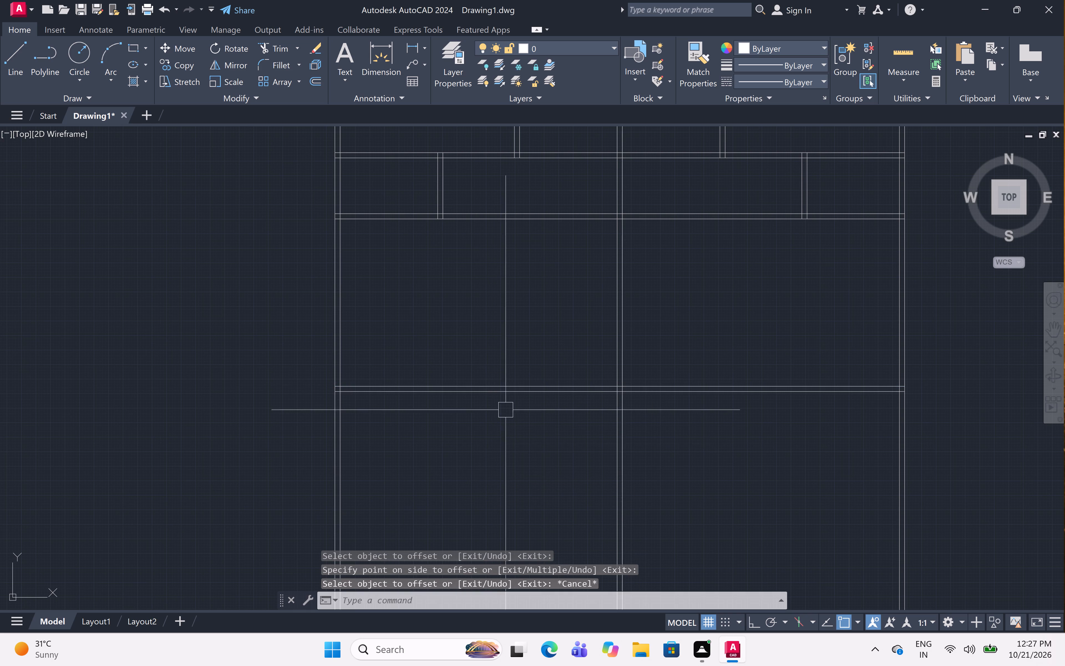
# Offset the inner lines of the left and right exterior walls 10' inward to set the lower rooms' widths.
pyautogui.moveTo(574, 298); pyautogui.dragTo(599, 356, button='middle')
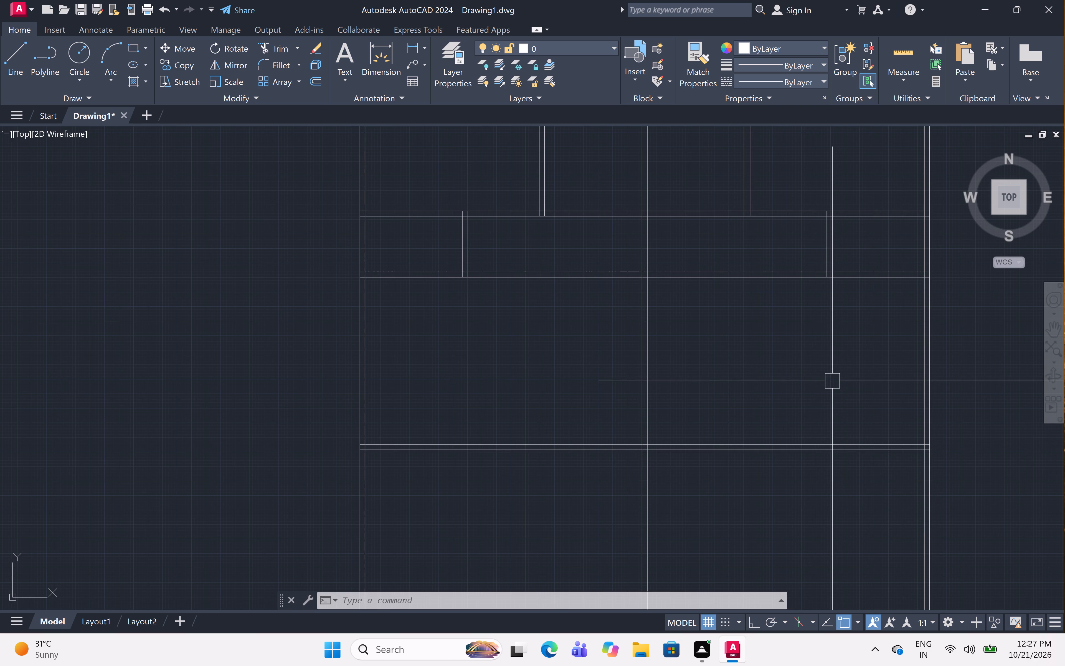
pyautogui.write('10')
pyautogui.write("'")
pyautogui.press('space')
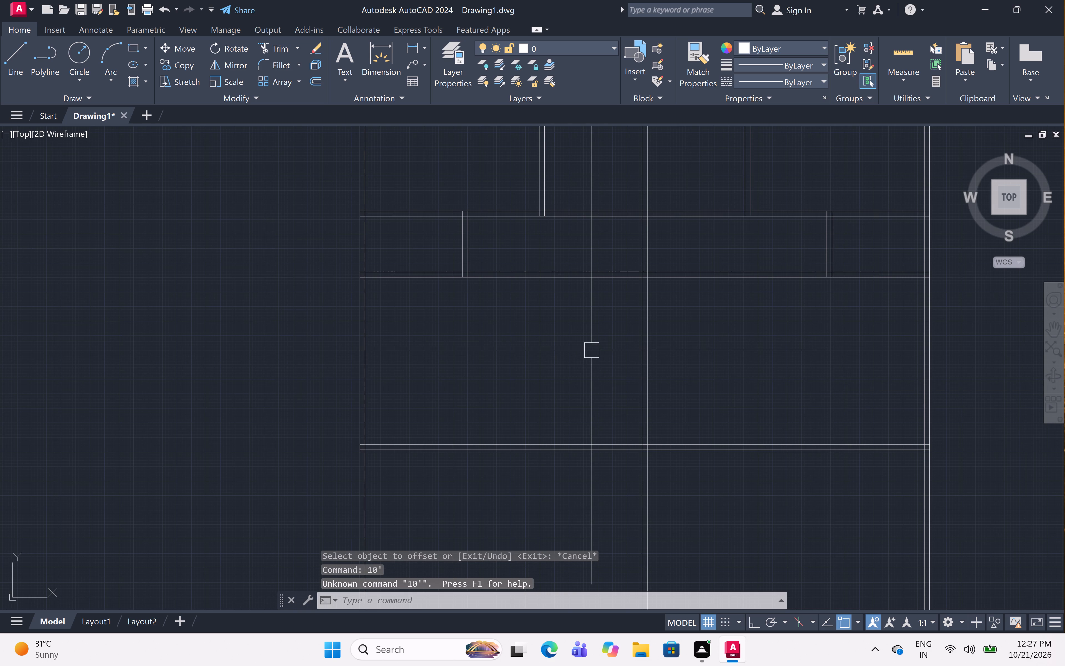
pyautogui.write("off 10'")
pyautogui.press('space')
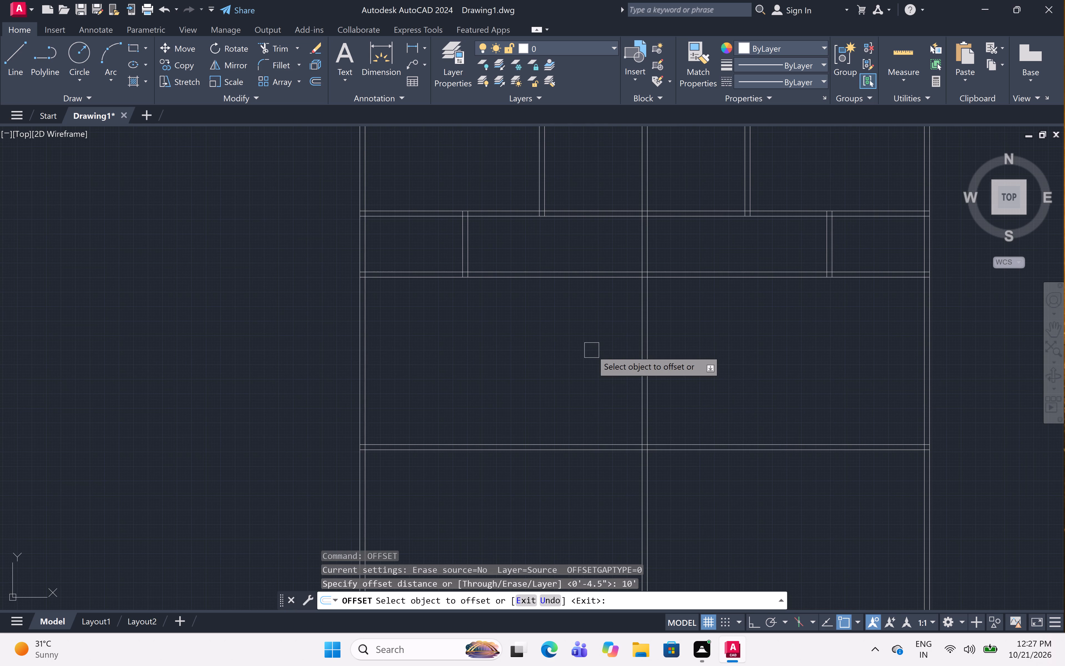
pyautogui.click(365, 401)
pyautogui.click(682, 407)
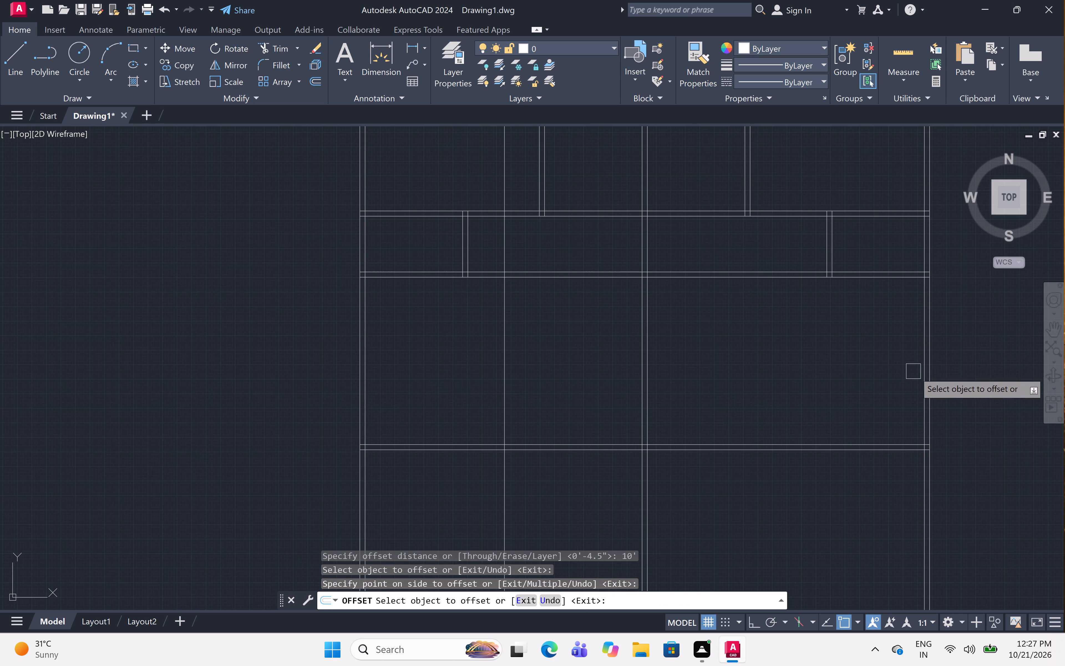
pyautogui.click(922, 382)
pyautogui.click(770, 417)
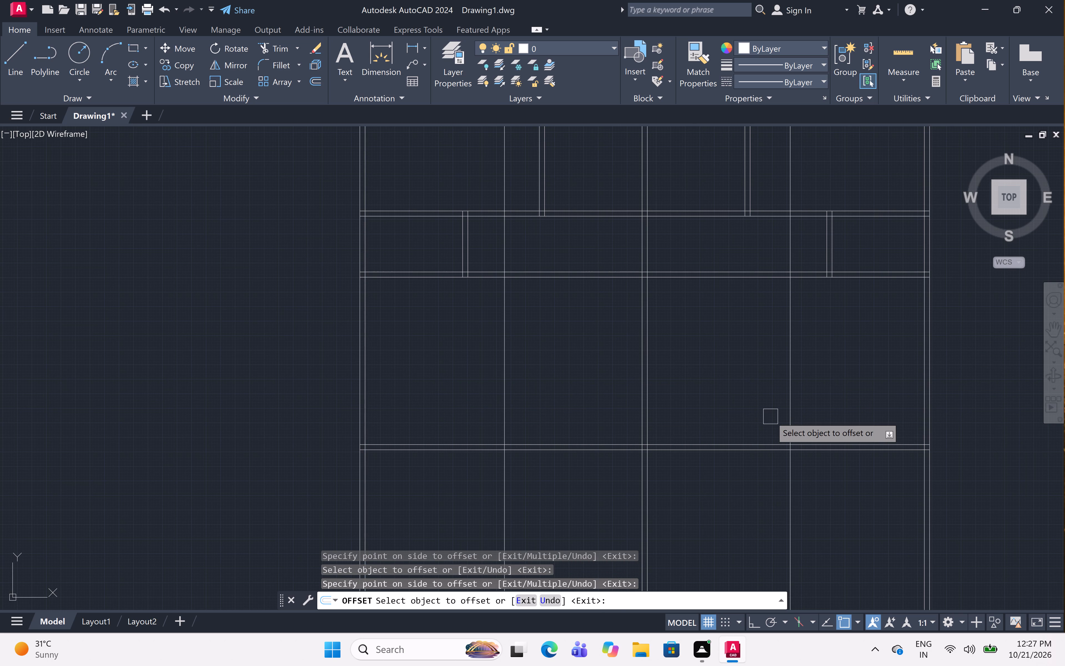
# Offset both 10' room boundary lines 4.5" inward to give the two lower partition walls their thickness.
pyautogui.press('space')
pyautogui.press('space')
pyautogui.write('4')
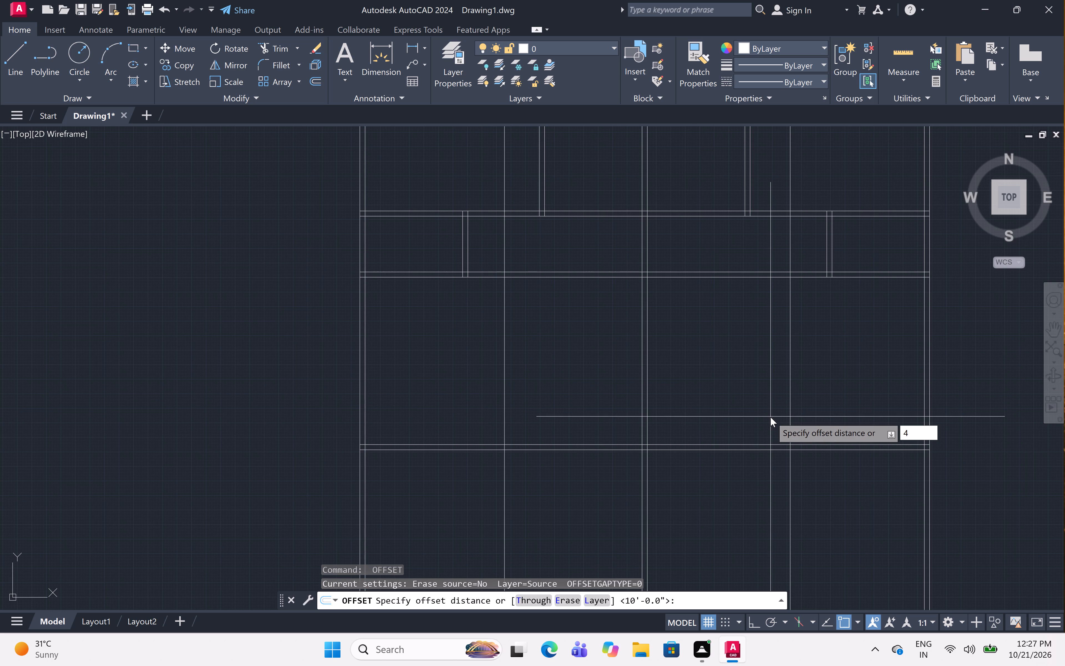
pyautogui.write('.5"')
pyautogui.press('space')
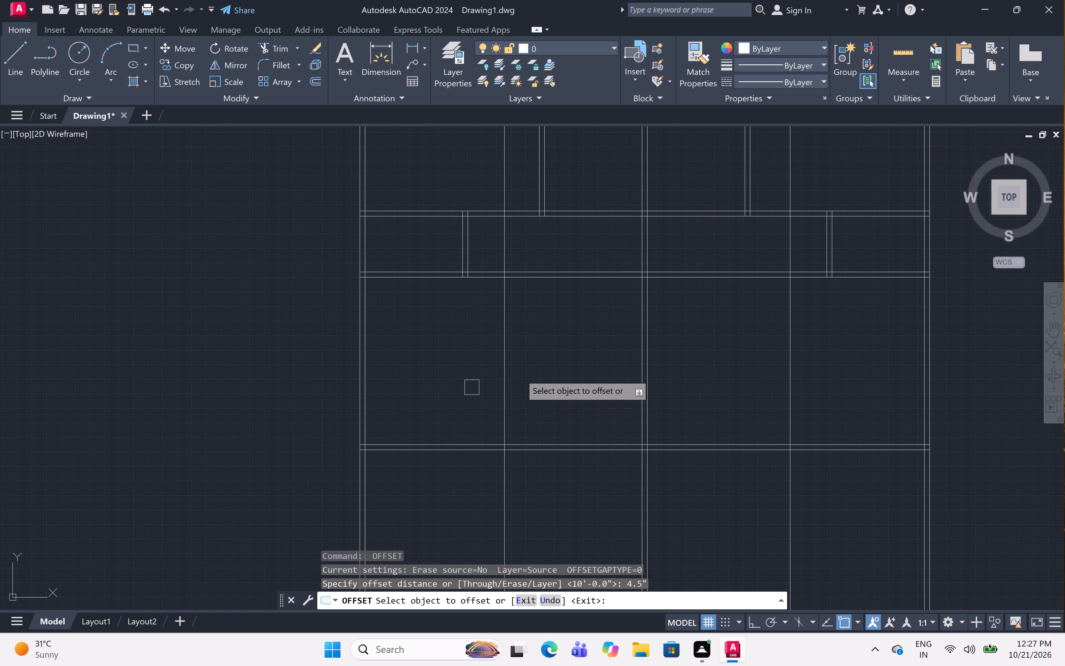
pyautogui.click(506, 384)
pyautogui.click(590, 380)
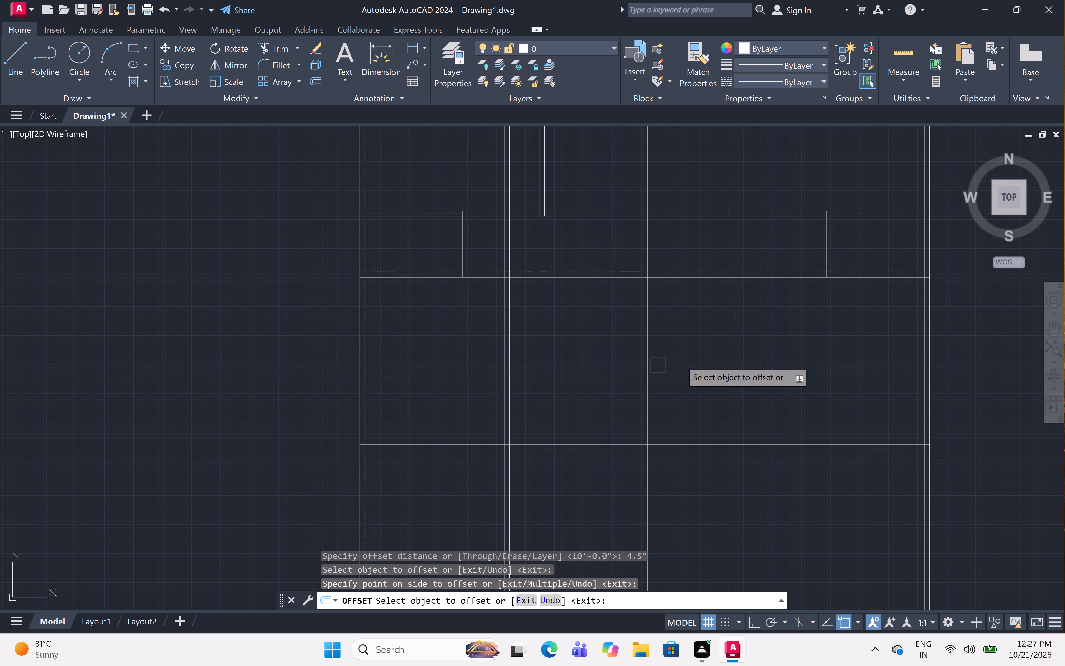
pyautogui.click(790, 372)
pyautogui.click(721, 392)
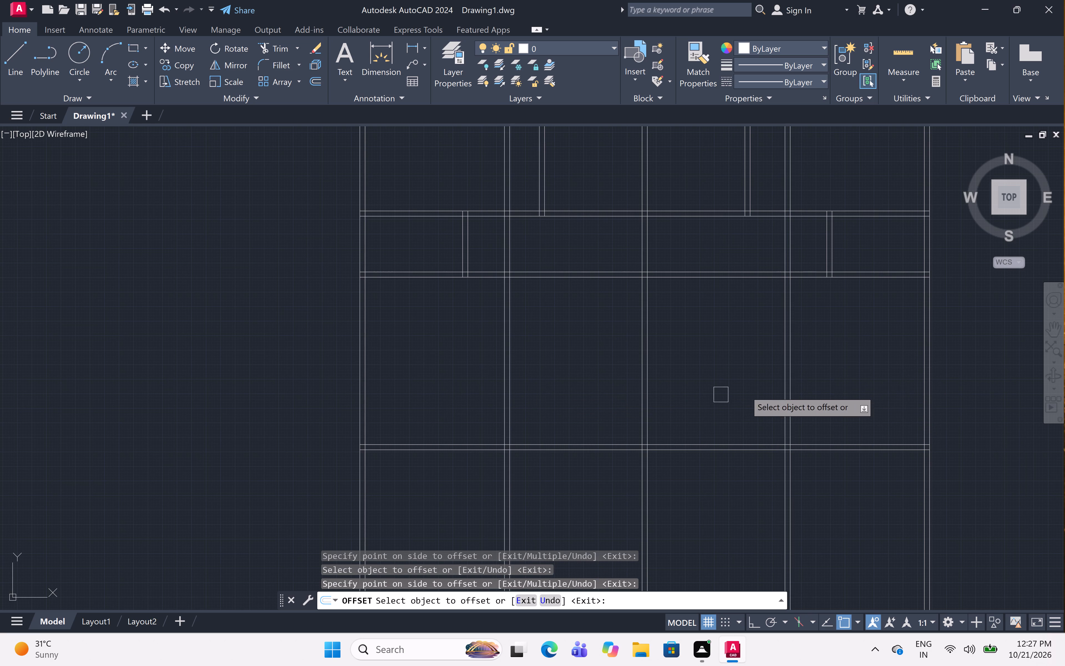
pyautogui.press('Escape')
# Trim the two lower partition walls above the second horizontal interior wall.
pyautogui.write('tr')
pyautogui.press('space')
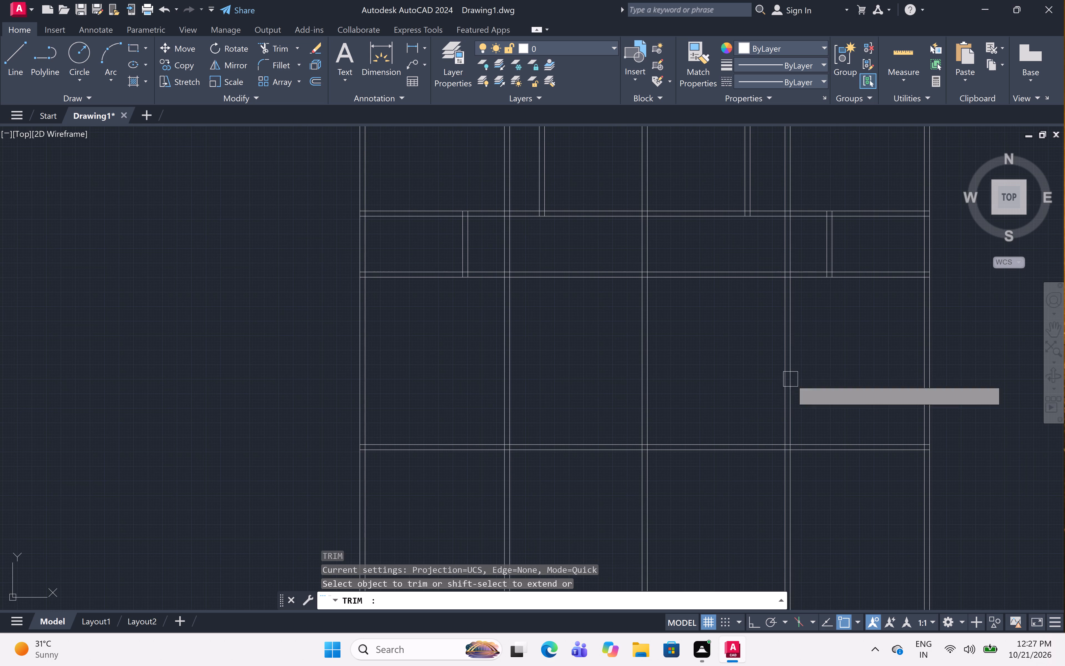
pyautogui.scroll(2, 518, 257)
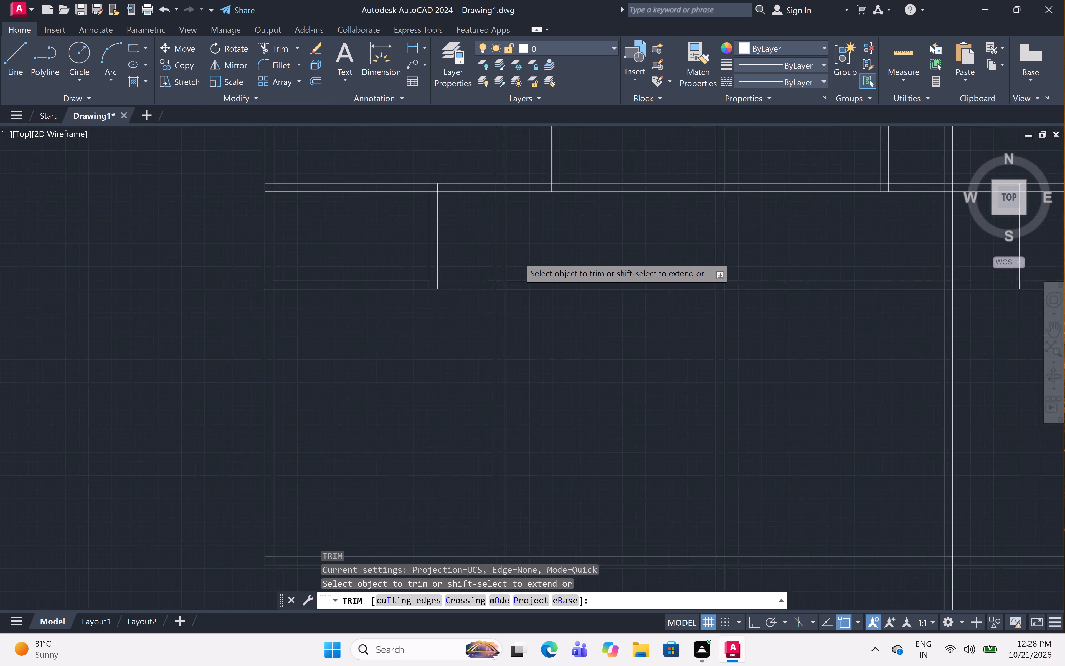
pyautogui.scroll(1, 518, 257)
pyautogui.click(423, 229)
pyautogui.click(550, 232)
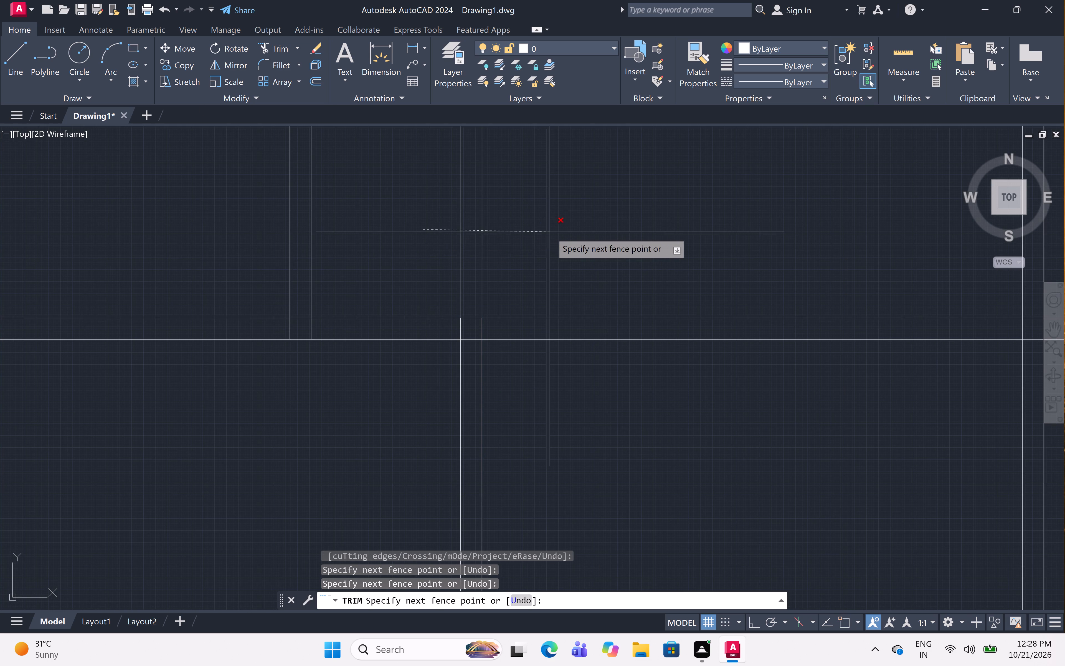
pyautogui.scroll(-5, 491, 198)
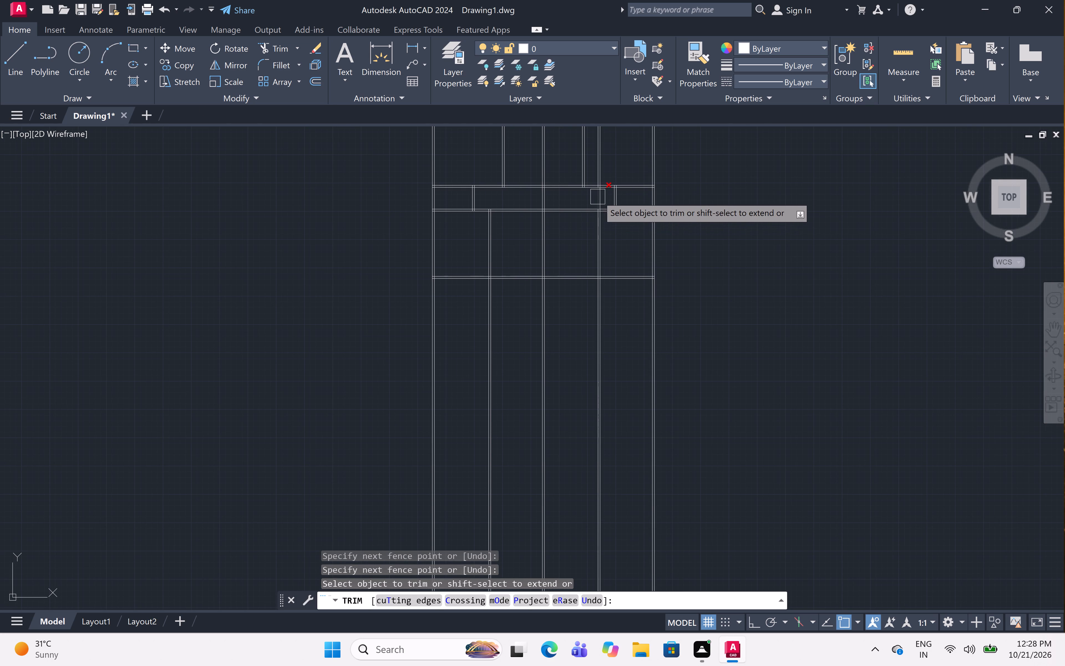
pyautogui.scroll(5, 599, 196)
pyautogui.click(632, 206)
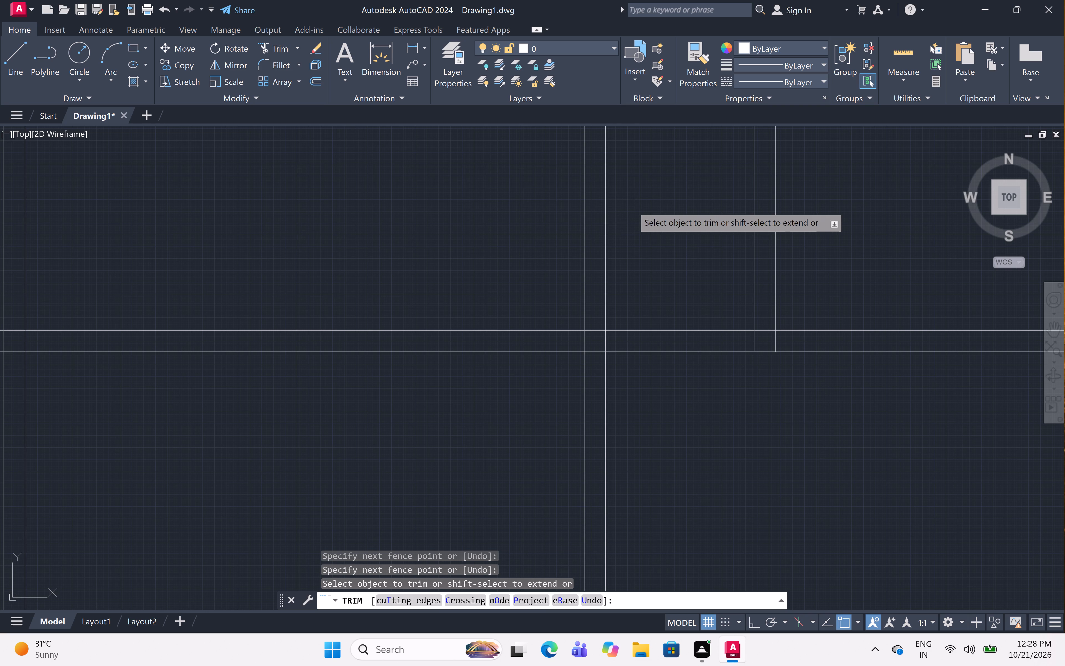
pyautogui.click(492, 199)
pyautogui.scroll(-5, 532, 199)
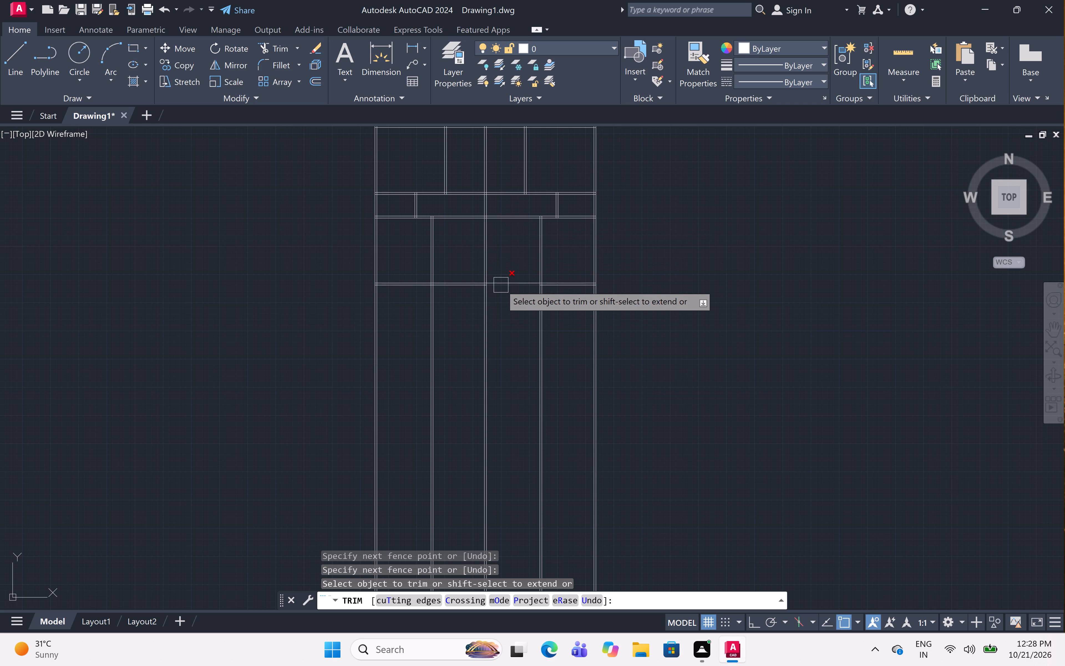
# Trim the central wall and both partition walls below the third horizontal interior wall.
pyautogui.scroll(1, 493, 319)
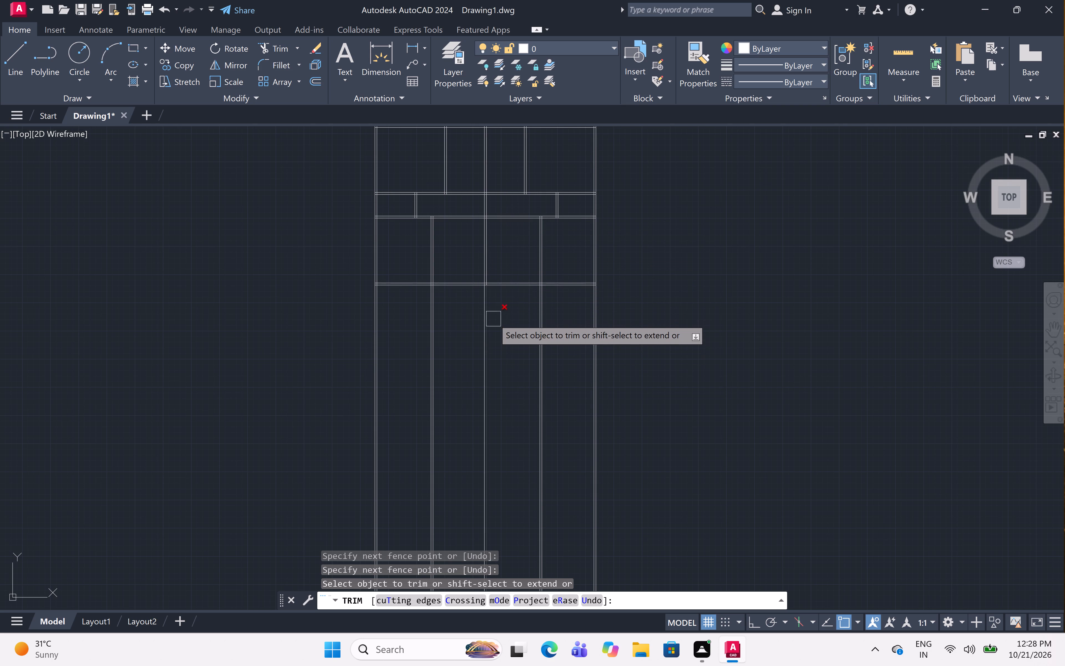
pyautogui.scroll(1, 493, 319)
pyautogui.click(506, 309)
pyautogui.click(430, 327)
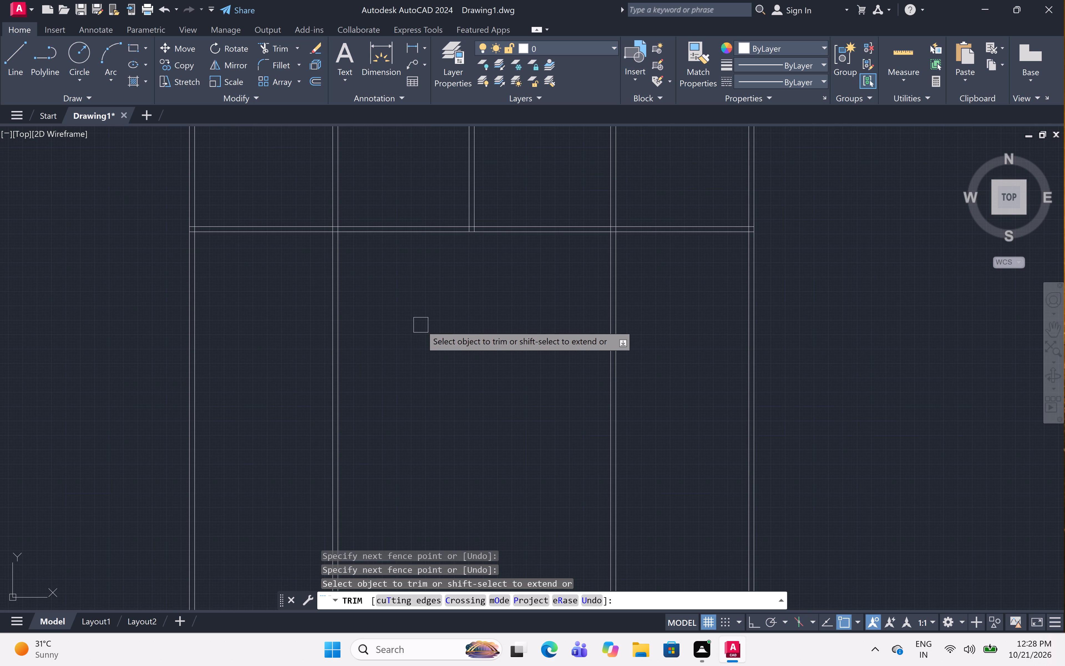
pyautogui.click(379, 281)
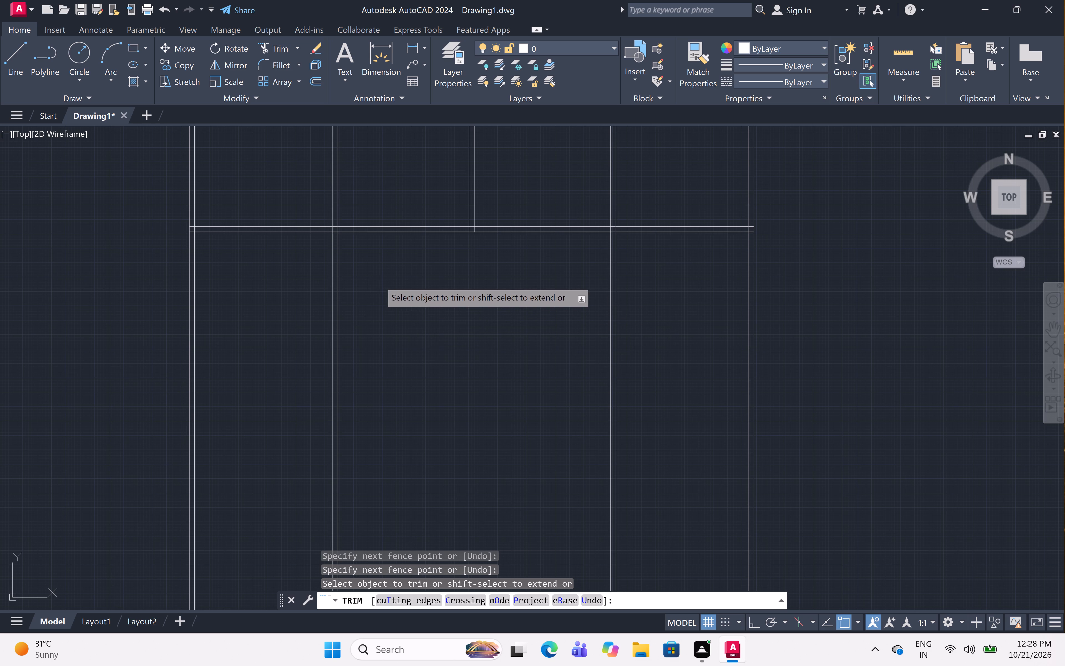
pyautogui.click(272, 320)
pyautogui.click(684, 317)
pyautogui.click(563, 329)
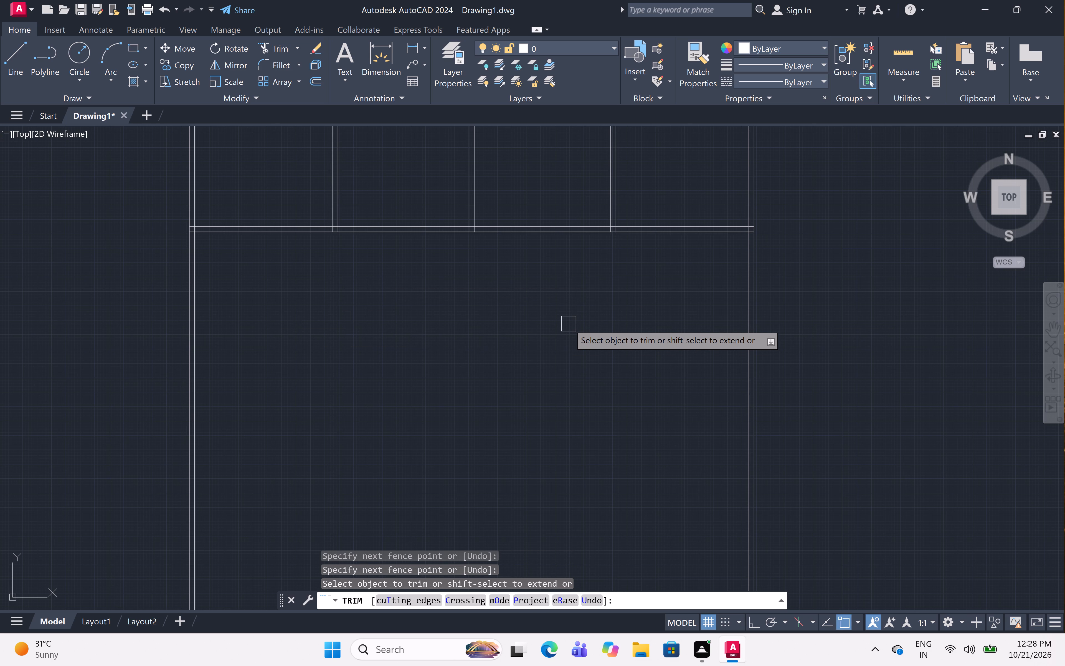
pyautogui.press('Escape')
# Offset the lower line of the third horizontal interior wall 13' downward to set the next rooms' depth.
pyautogui.write('off')
pyautogui.press('space')
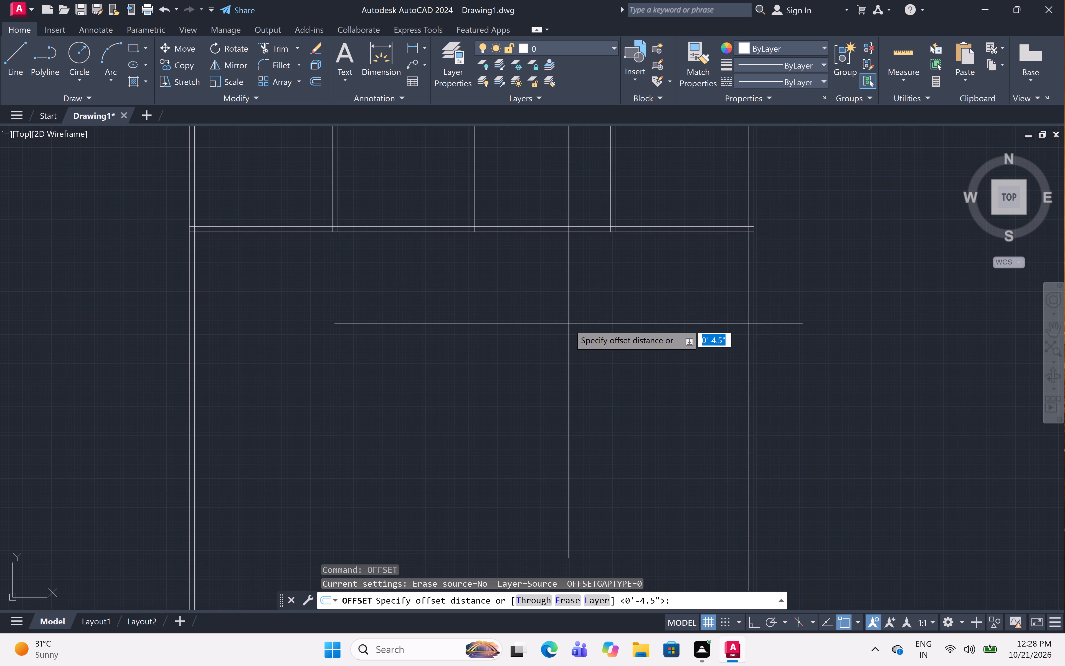
pyautogui.write("13'")
pyautogui.press('space')
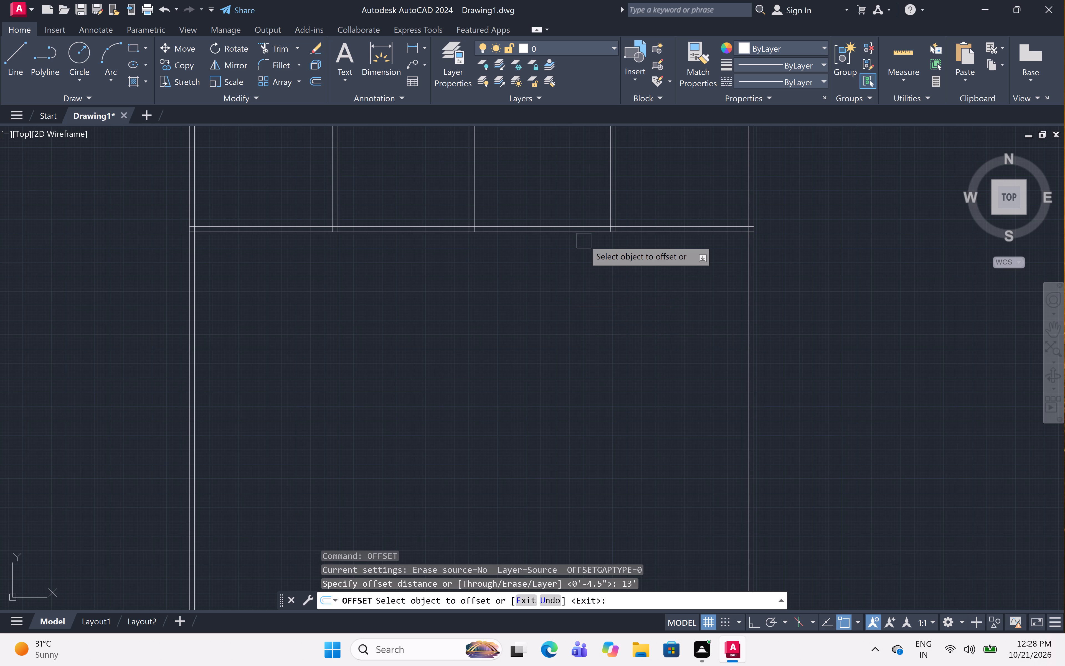
pyautogui.click(580, 237)
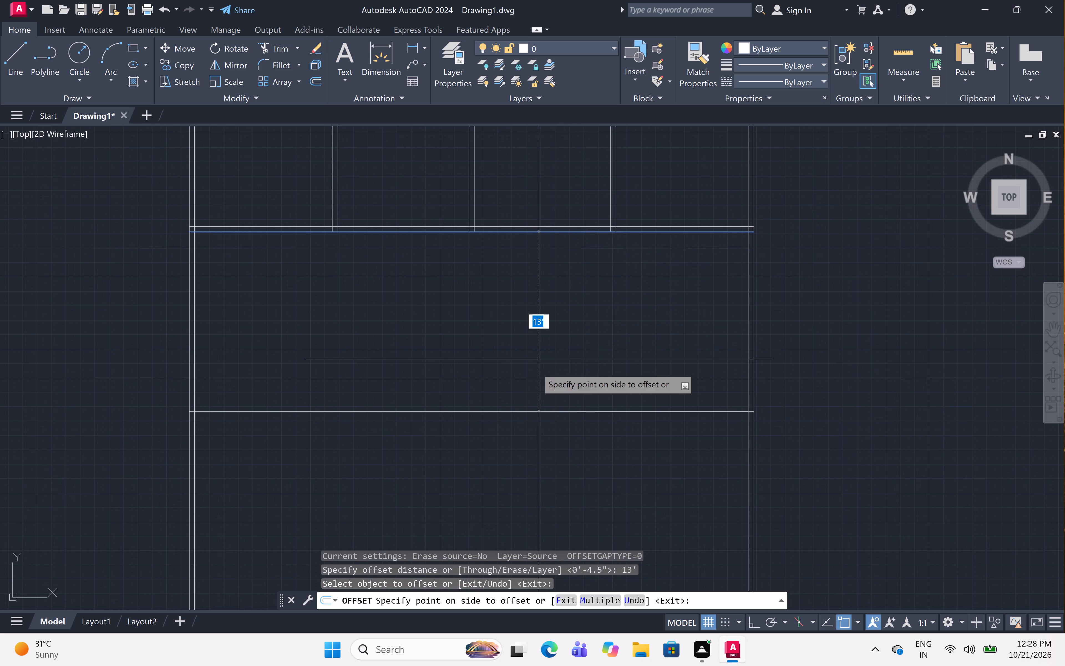
pyautogui.click(522, 450)
pyautogui.press('space')
# Offset the 13' room boundary line 4.5" downward to form the fourth horizontal interior wall.
pyautogui.press('space')
pyautogui.write('4.5')
pyautogui.write('"')
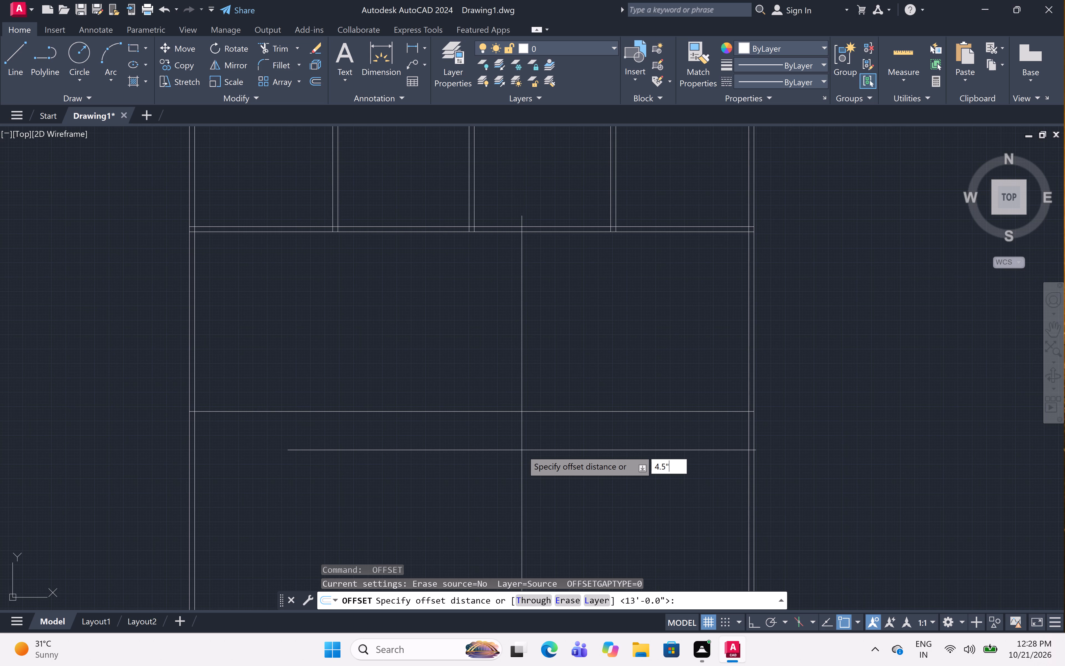
pyautogui.press('space')
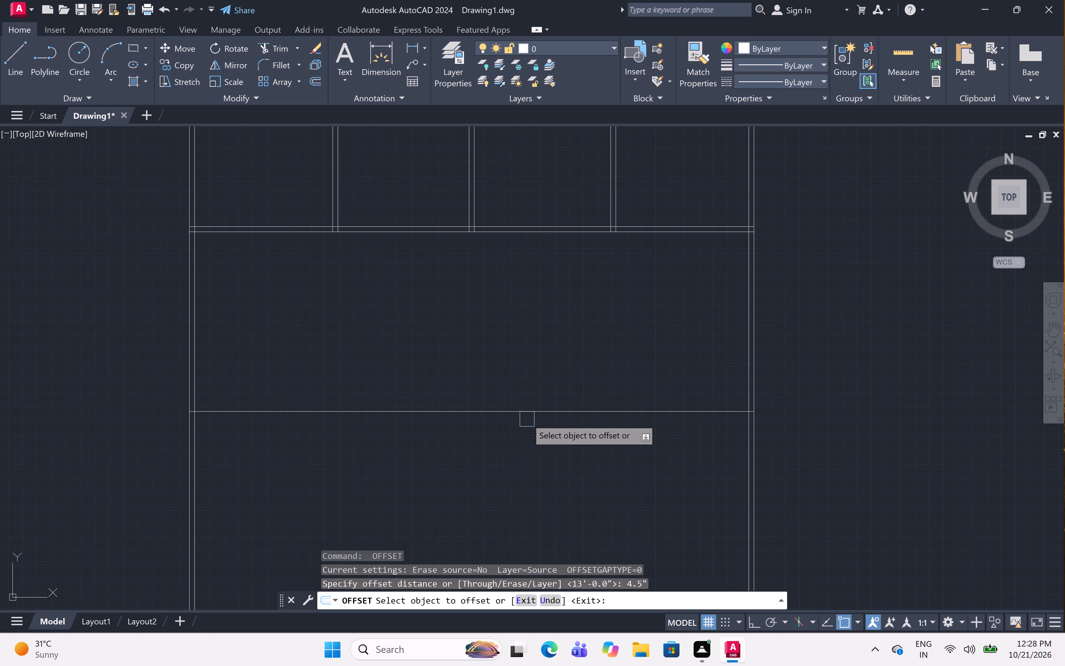
pyautogui.click(531, 410)
pyautogui.click(489, 491)
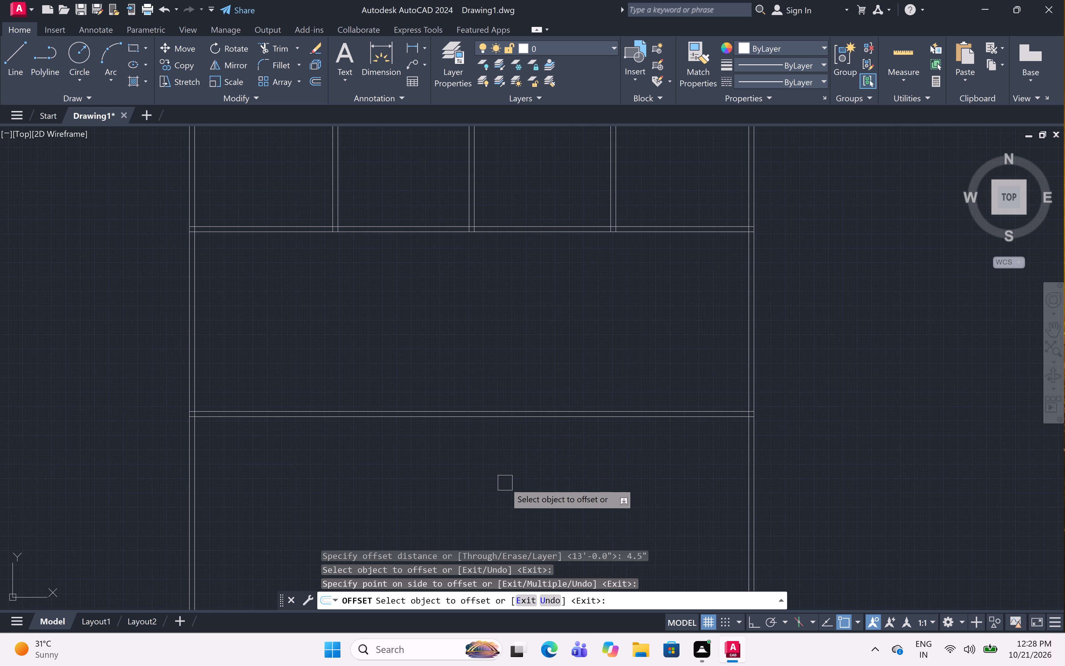
pyautogui.press('Escape')
# Offset the inner lines of the left and right exterior walls 11'3" inward to set the side rooms' widths.
pyautogui.write('off')
pyautogui.press('space')
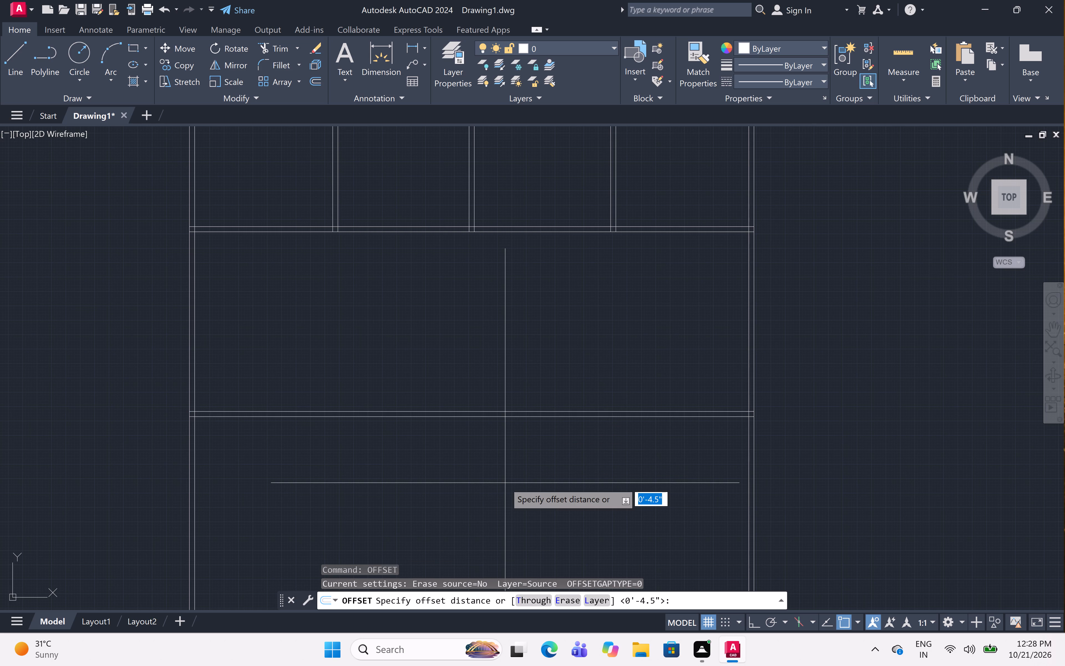
pyautogui.write('11\'3"')
pyautogui.press('space')
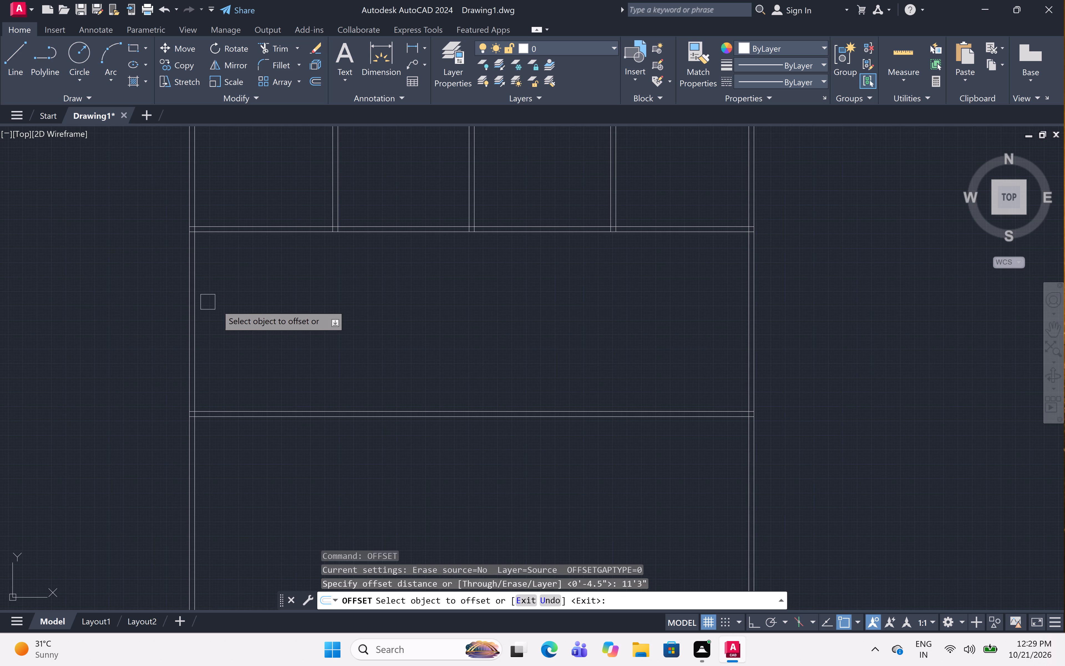
pyautogui.click(198, 308)
pyautogui.moveTo(436, 298); pyautogui.dragTo(439, 299)
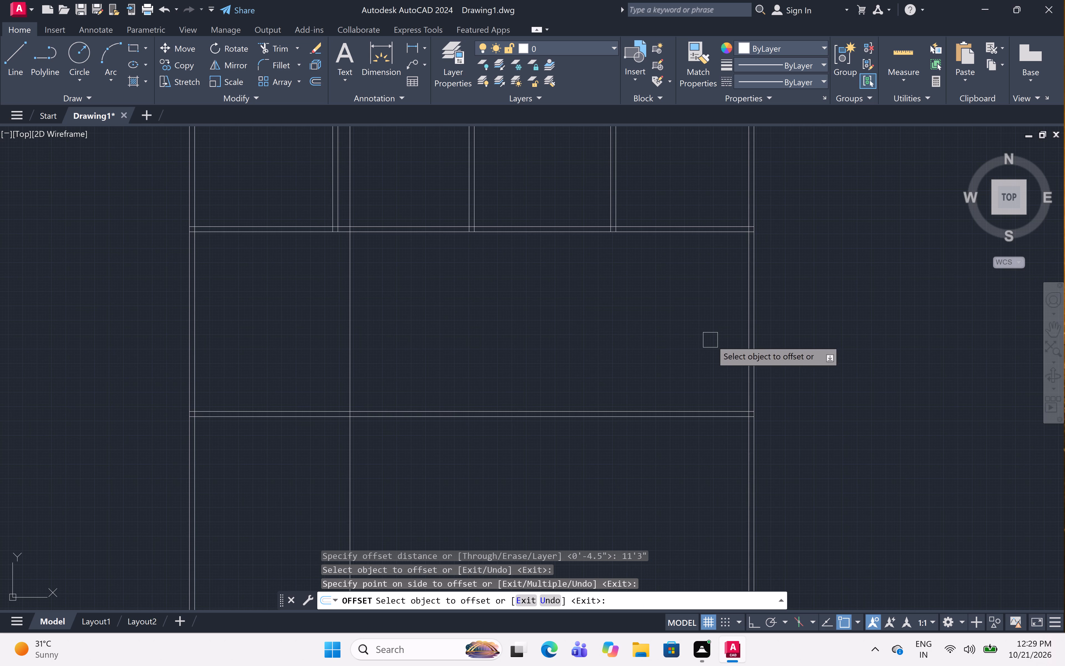
pyautogui.click(745, 352)
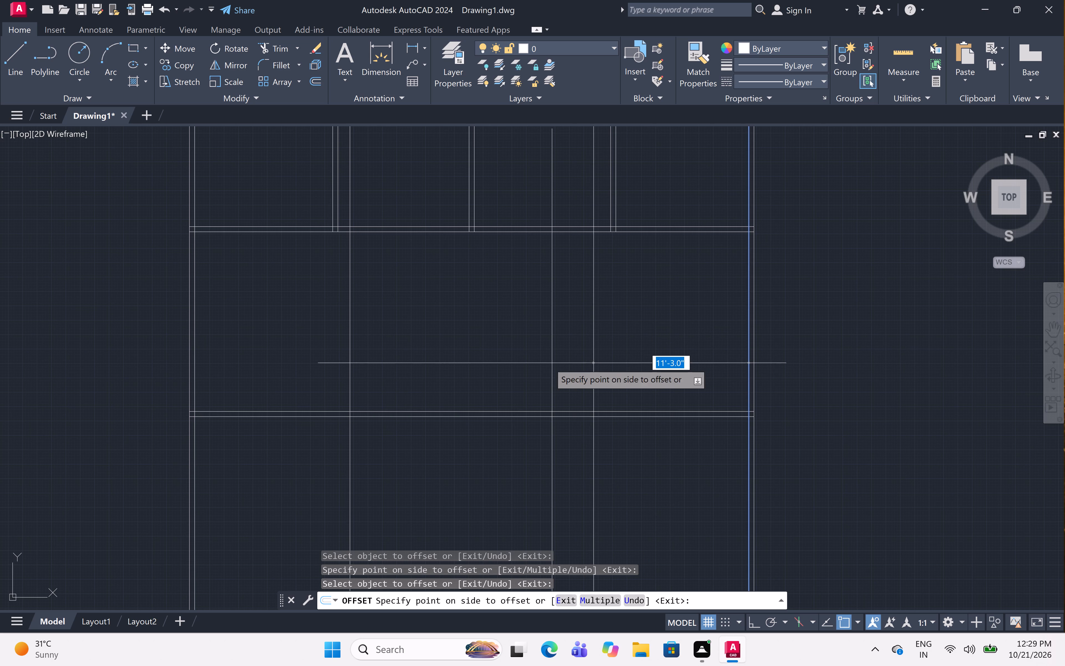
pyautogui.click(545, 363)
pyautogui.press('space')
# Offset both 11'3" room boundary lines 4.5" inward to form the two partition walls.
pyautogui.press('space')
pyautogui.write('4.5"')
pyautogui.press('space')
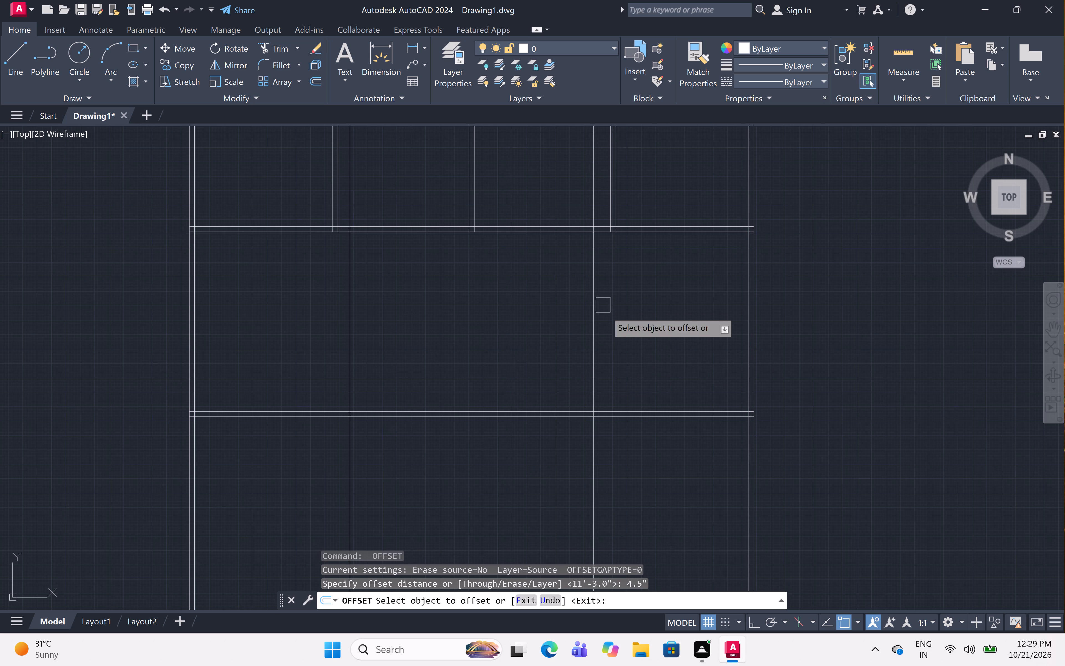
pyautogui.click(594, 336)
pyautogui.click(528, 351)
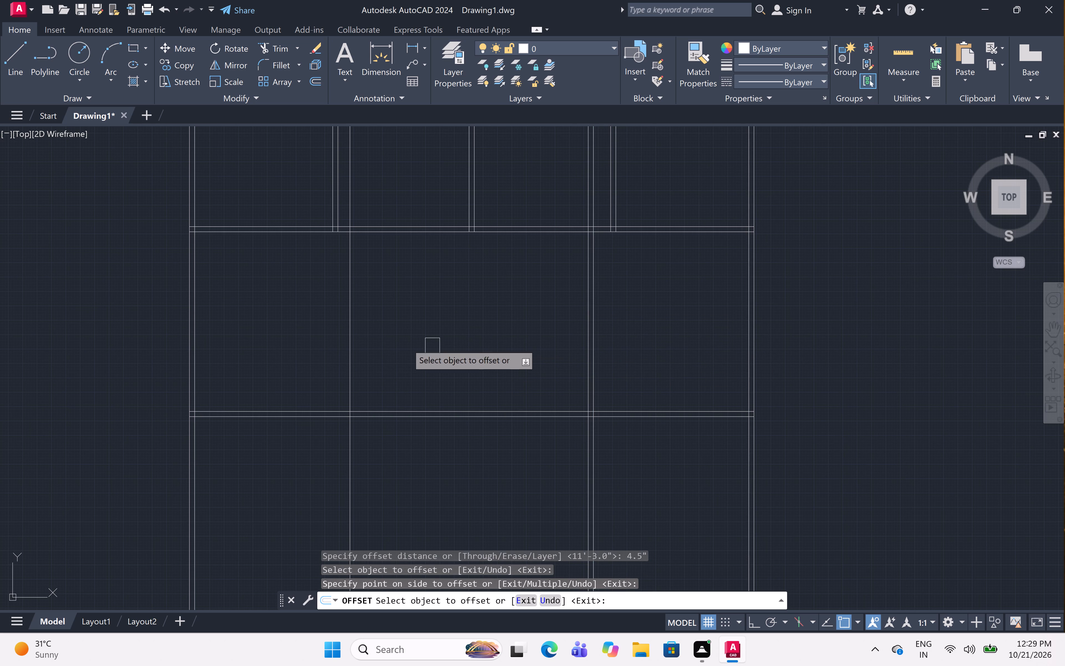
pyautogui.click(351, 340)
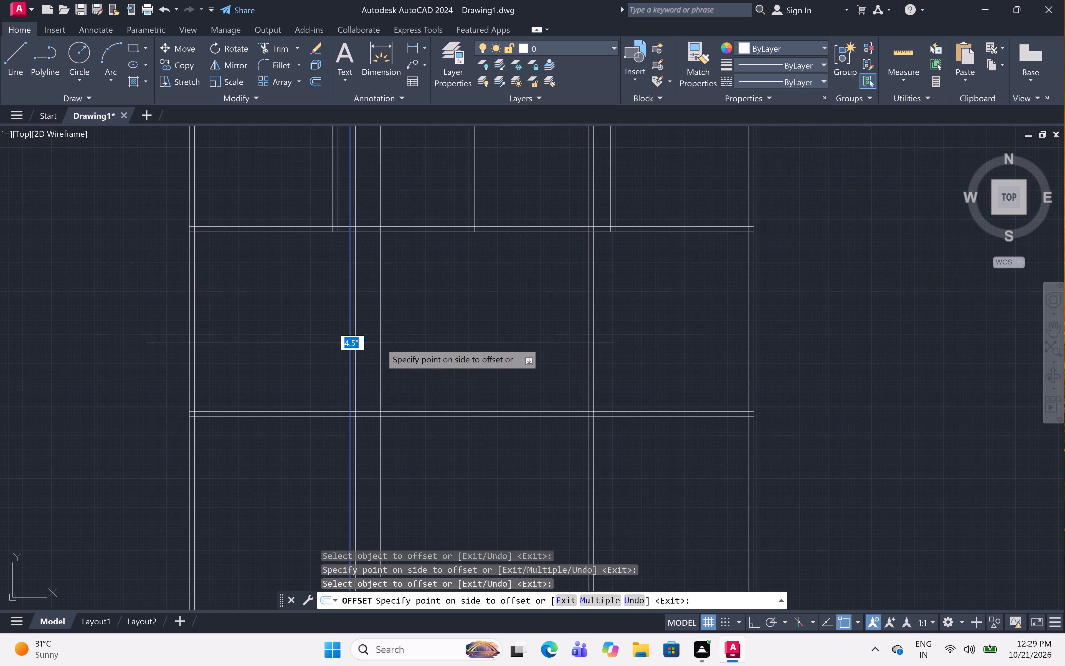
pyautogui.moveTo(383, 343); pyautogui.dragTo(385, 343)
pyautogui.press('Escape')
# Trim the two new partition walls above the third horizontal interior wall.
pyautogui.write('tr')
pyautogui.press('space')
pyautogui.click(360, 191)
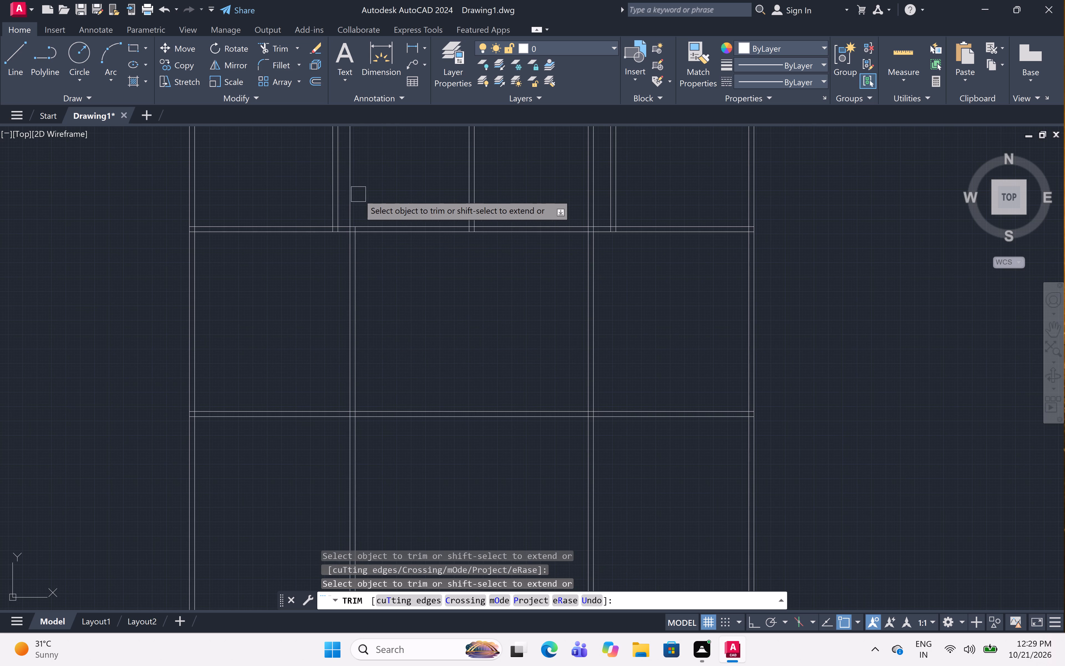
pyautogui.click(351, 205)
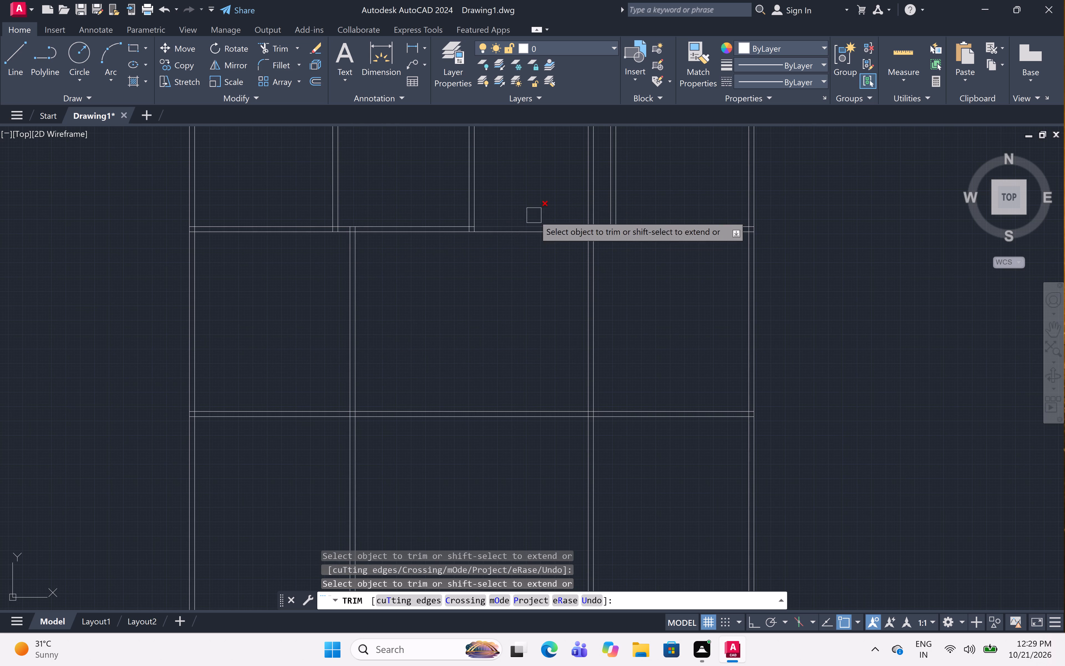
pyautogui.click(593, 202)
pyautogui.click(598, 200)
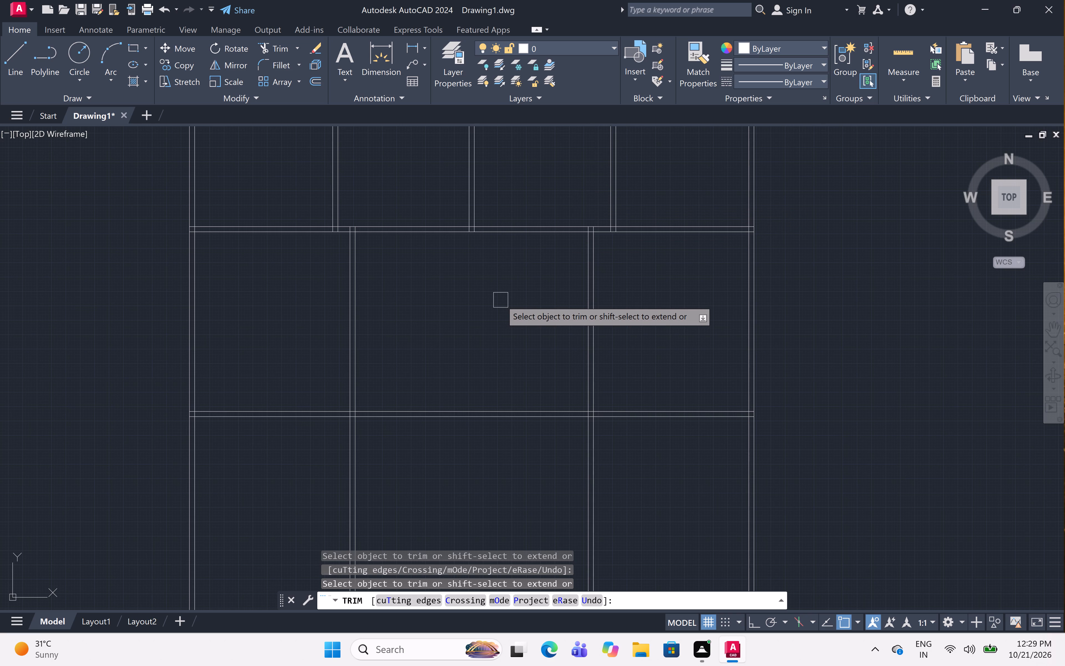
pyautogui.press('Escape')
# Offset the facing inner lines of the two new partition walls 4' toward the plan's centre.
pyautogui.write("off 4'")
pyautogui.press('space')
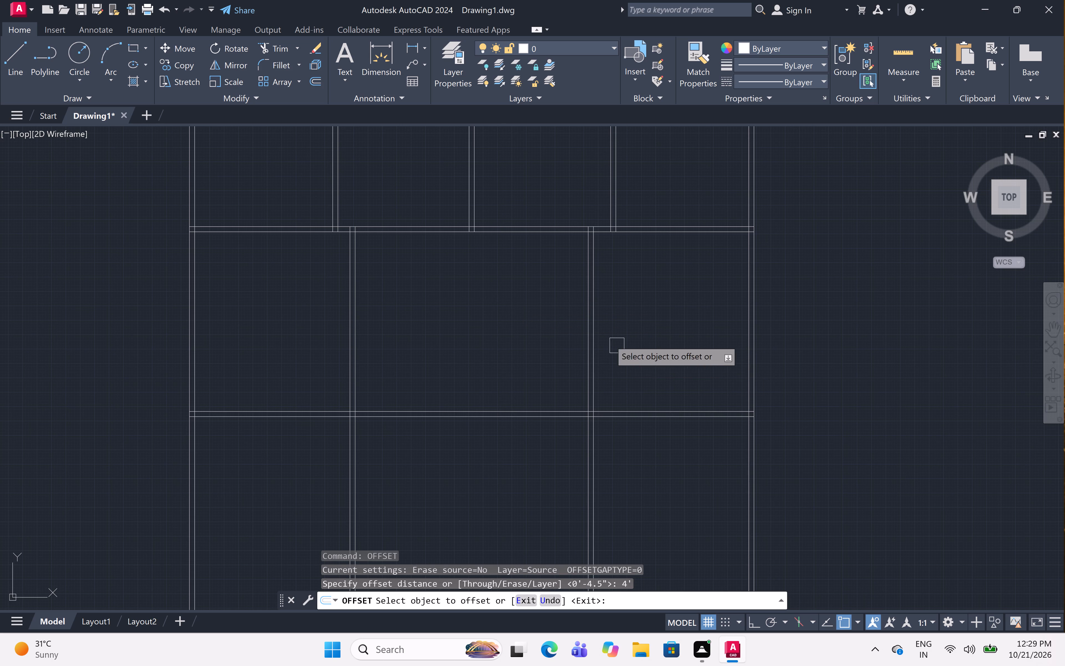
pyautogui.click(586, 361)
pyautogui.click(464, 384)
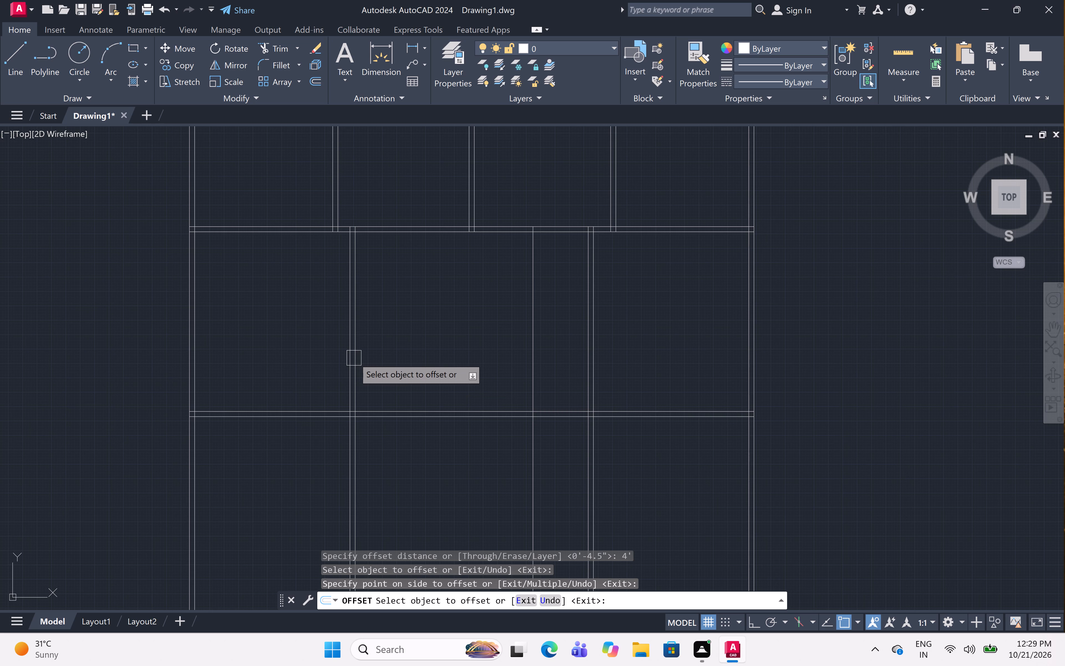
pyautogui.click(360, 364)
pyautogui.click(542, 398)
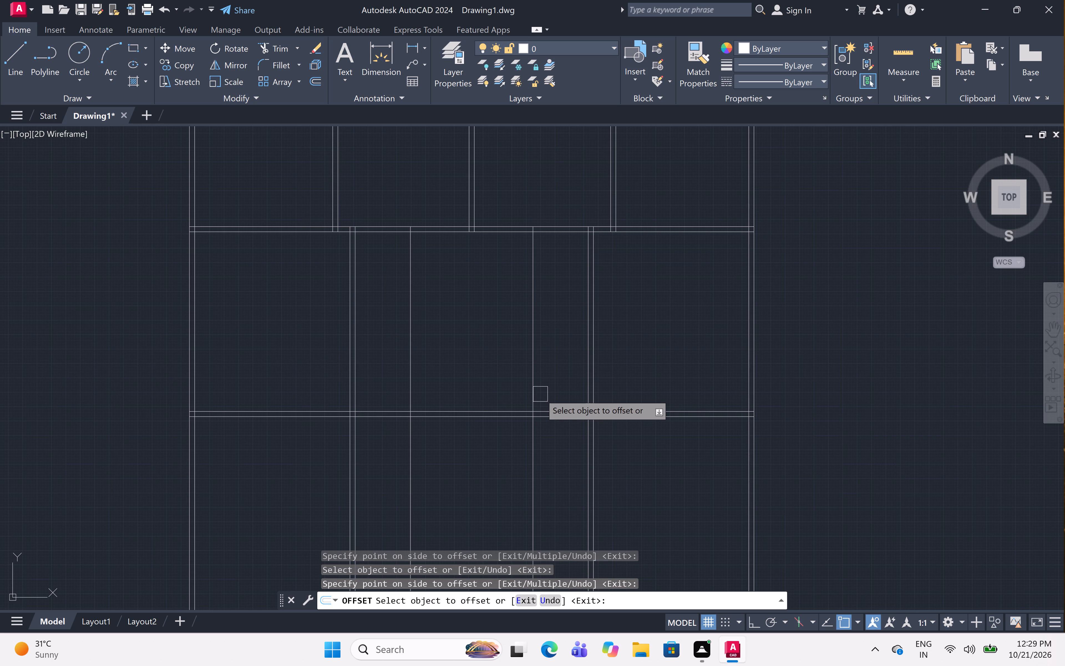
pyautogui.press('space')
# Offset the two 4' lines 4.5" toward the plan's centre to form the inner partition walls.
pyautogui.press('space')
pyautogui.write('4.5"')
pyautogui.press('space')
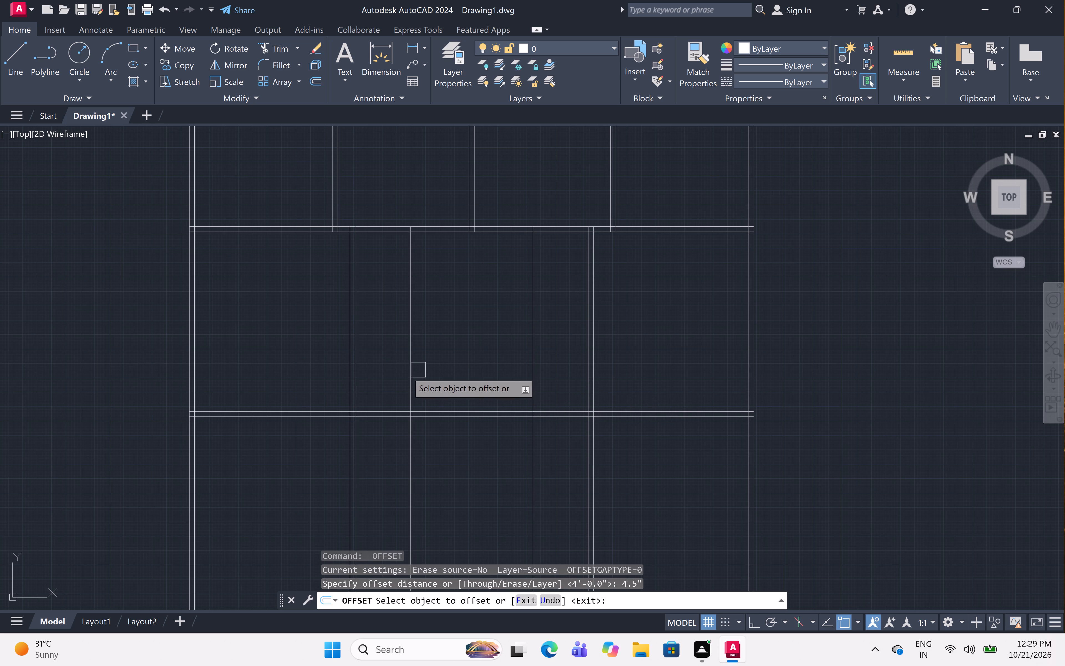
pyautogui.click(417, 392)
pyautogui.moveTo(447, 392); pyautogui.dragTo(450, 393)
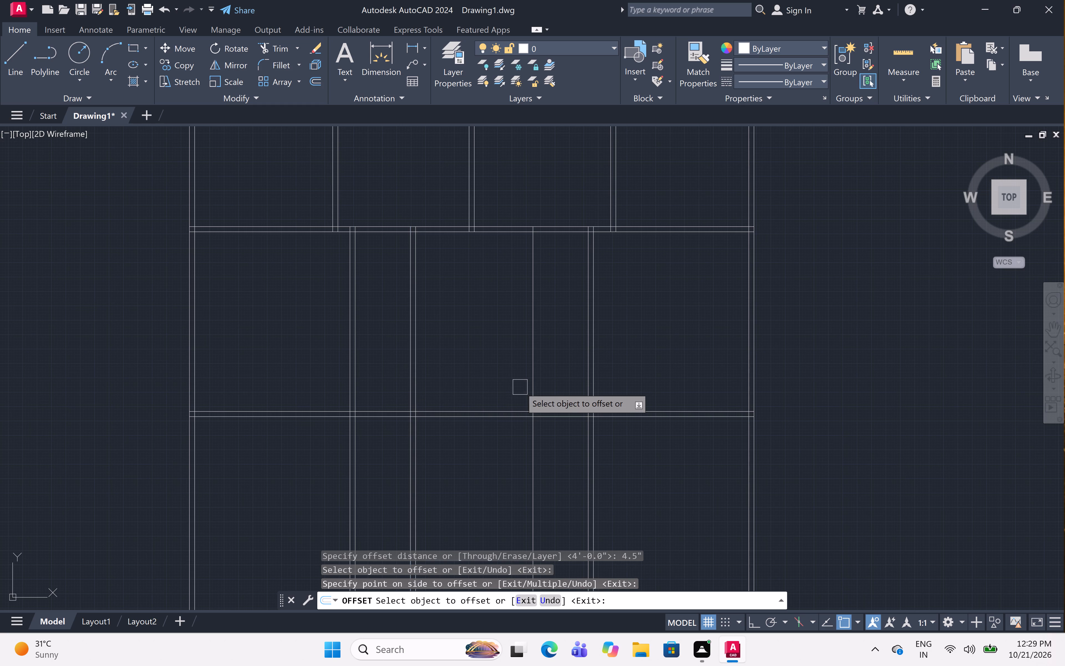
pyautogui.moveTo(528, 391); pyautogui.dragTo(520, 388)
pyautogui.click(474, 386)
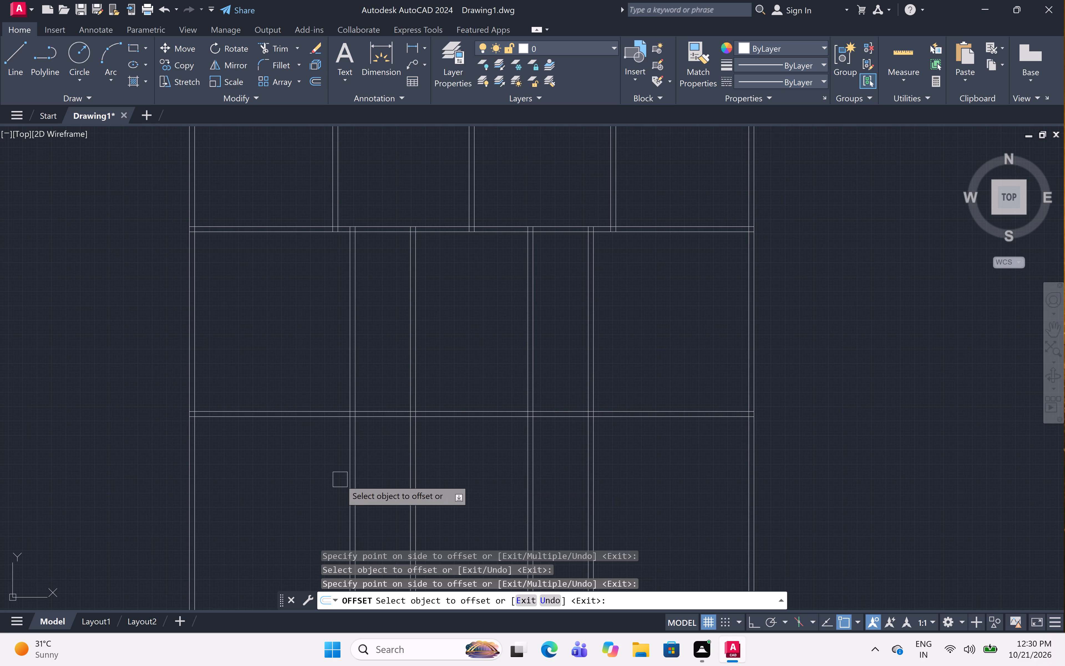
pyautogui.click(375, 471)
pyautogui.press('Escape')
pyautogui.press('Escape')
# Trim the two inner partition walls below the fourth horizontal interior wall.
pyautogui.write('tr')
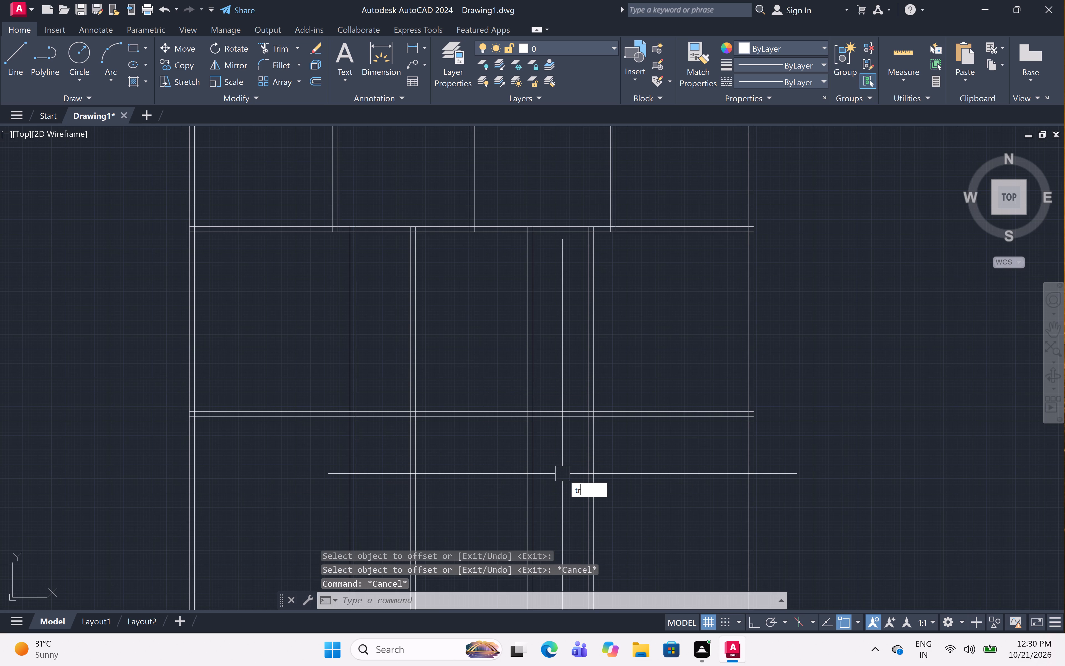
pyautogui.press('space')
pyautogui.moveTo(561, 469); pyautogui.dragTo(555, 469)
pyautogui.click(371, 475)
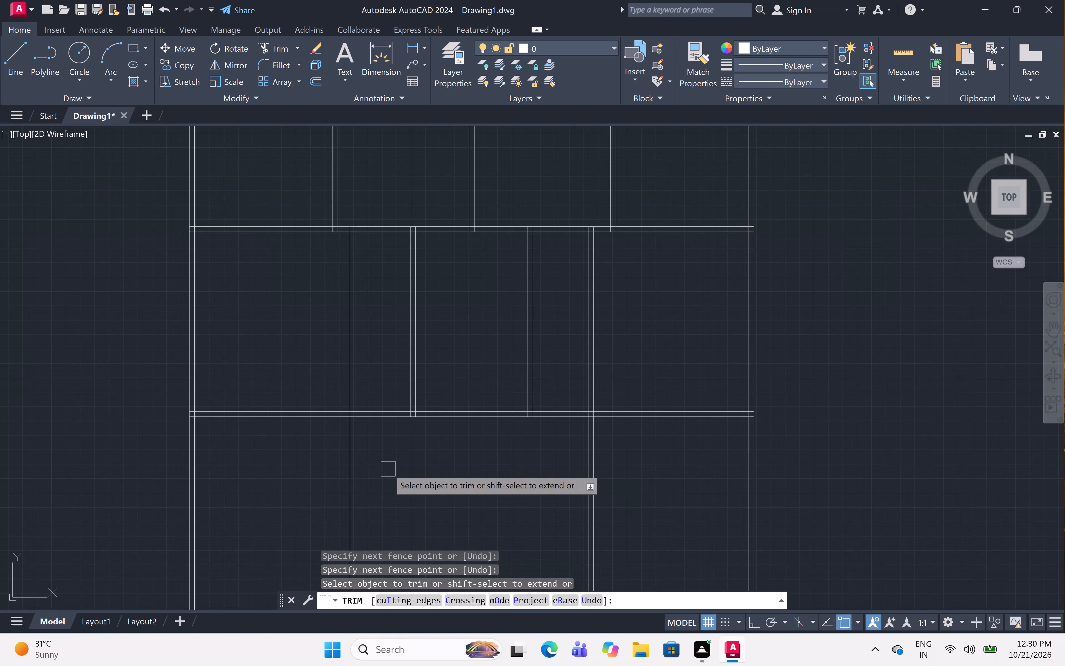
pyautogui.press('Escape')
# Offset the upper line of the fourth horizontal interior wall 7' upward.
pyautogui.write("off 7'")
pyautogui.press('space')
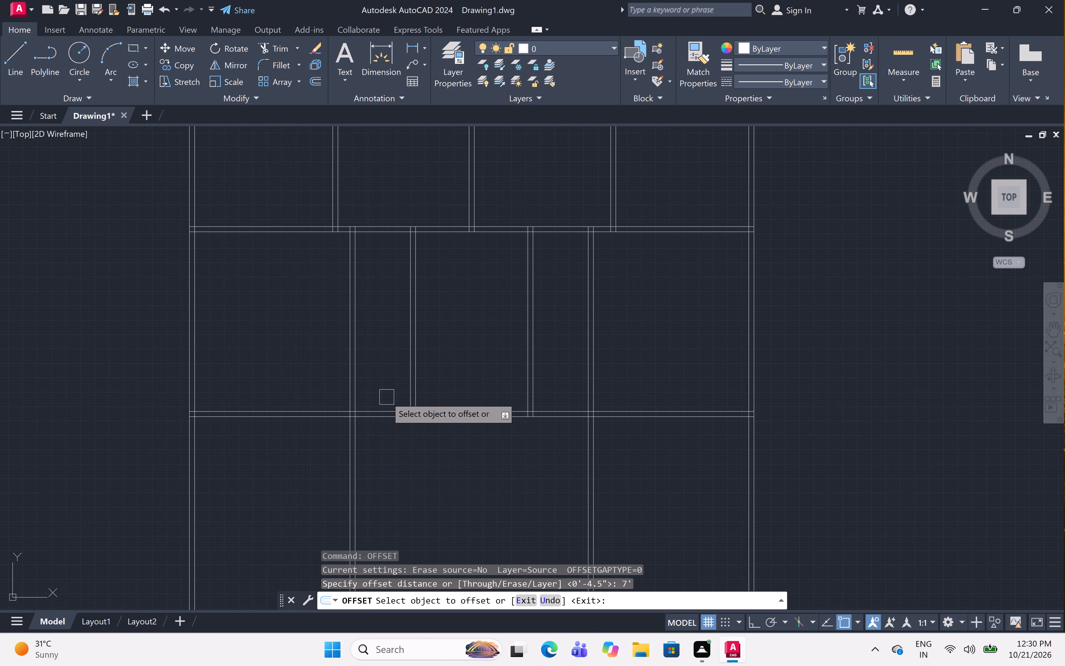
pyautogui.click(382, 404)
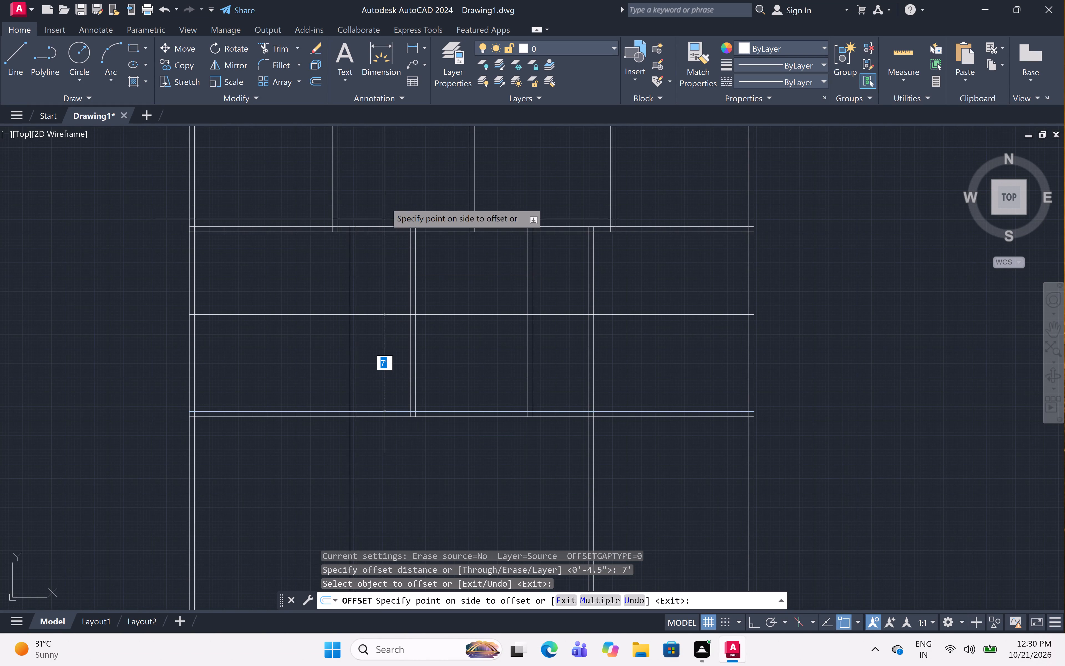
pyautogui.click(384, 258)
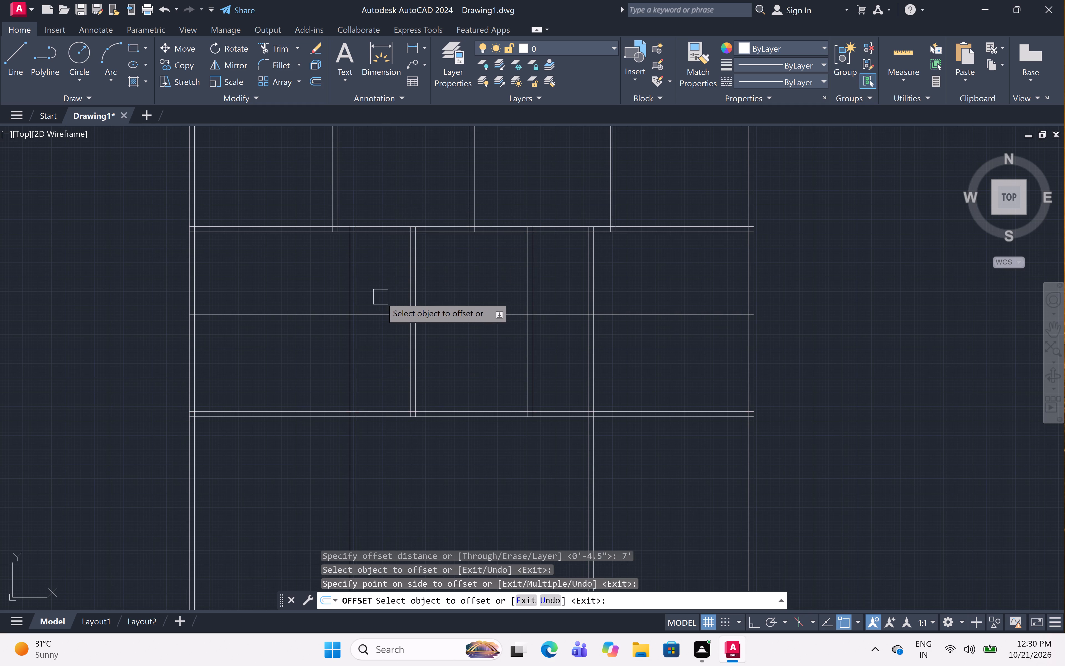
pyautogui.press('space')
# Offset the new 7' horizontal line 4.5" upward to form a cross wall.
pyautogui.press('space')
pyautogui.write('4.5"')
pyautogui.press('space')
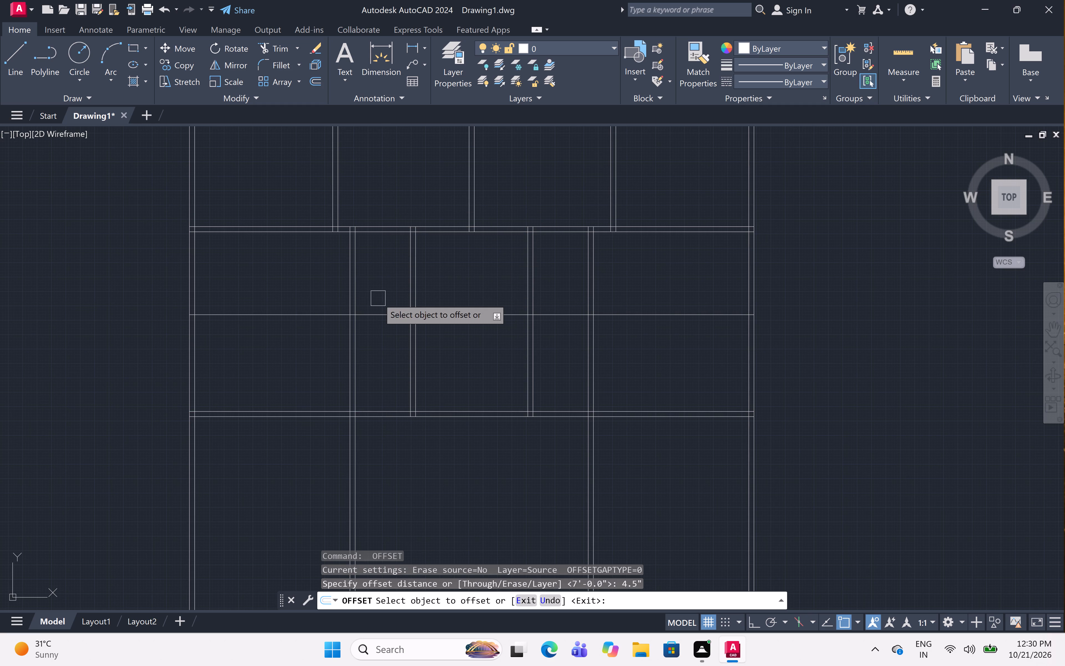
pyautogui.click(384, 313)
pyautogui.click(382, 282)
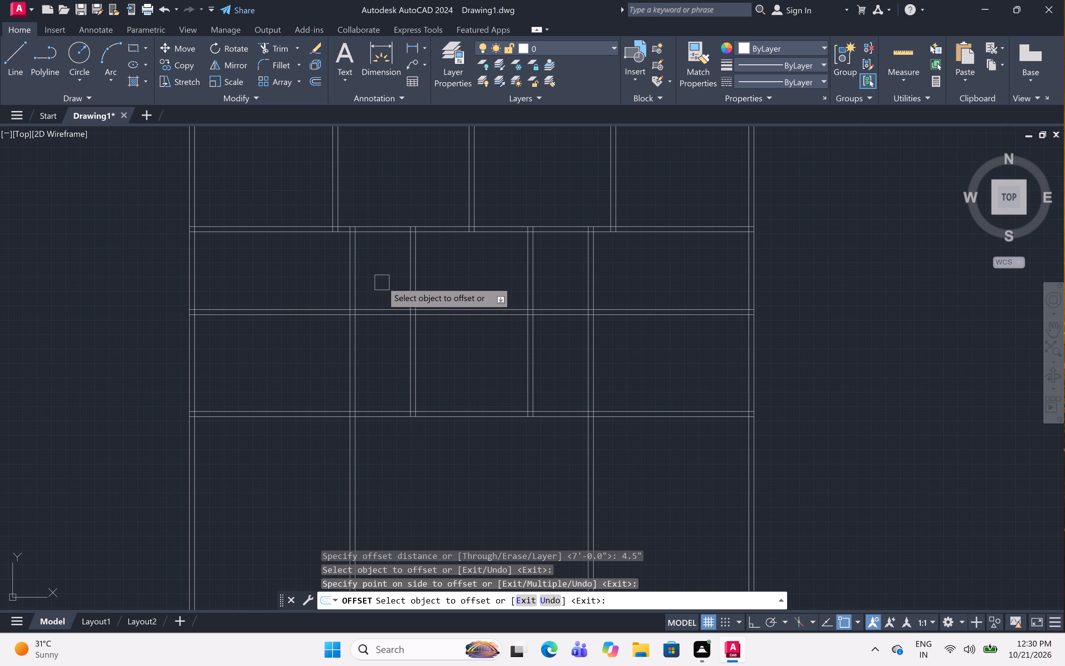
pyautogui.press('Escape')
# Trim the new cross wall out of the central bay and both side rooms, keeping it only in the two narrow bays.
pyautogui.press('t')
pyautogui.press('r')
pyautogui.press('space')
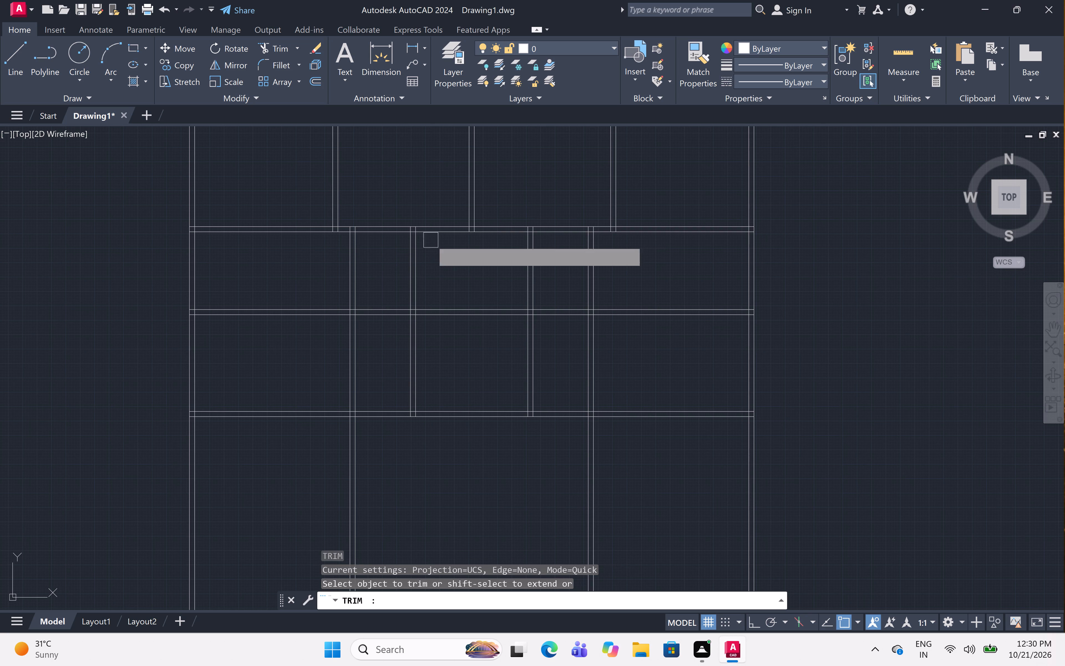
pyautogui.moveTo(456, 334); pyautogui.dragTo(456, 324)
pyautogui.click(458, 290)
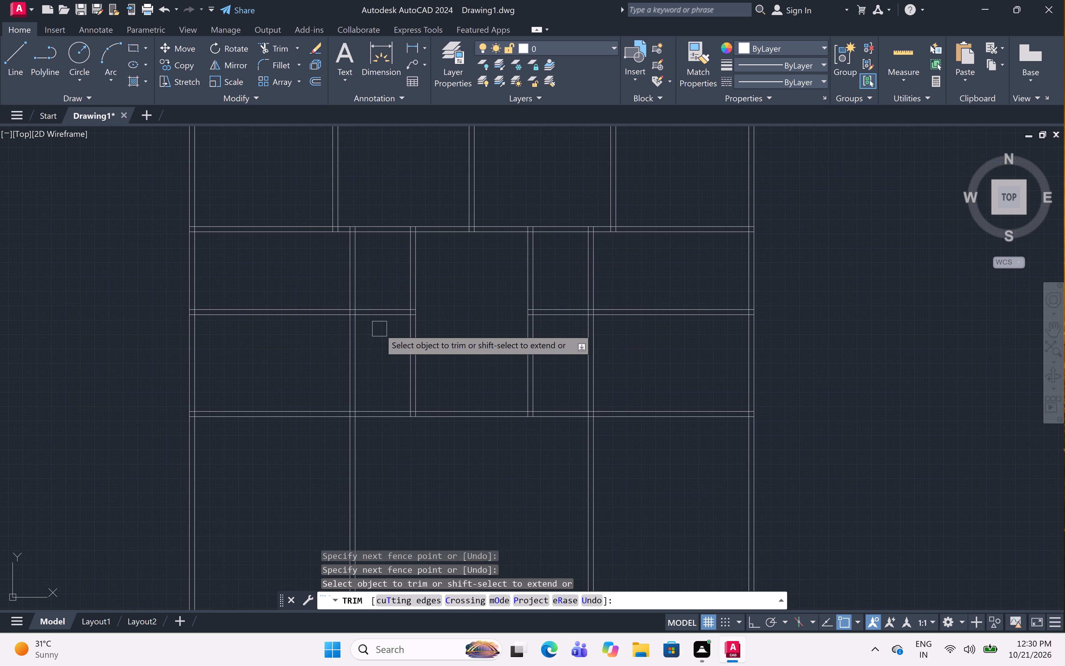
pyautogui.scroll(2, 391, 277)
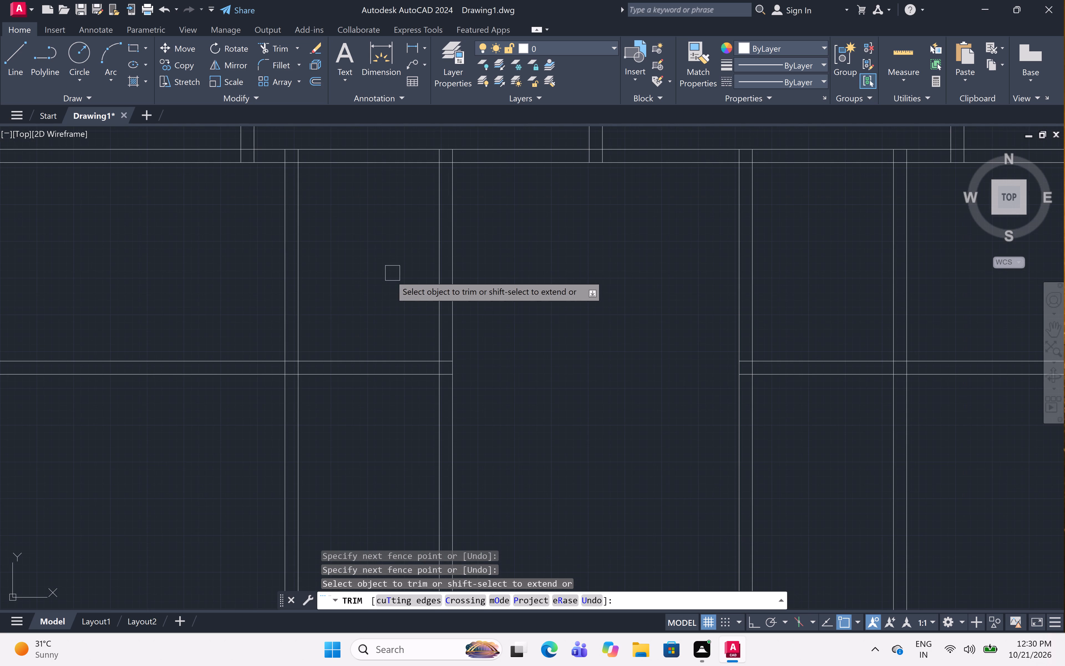
pyautogui.moveTo(215, 334); pyautogui.dragTo(219, 332)
pyautogui.click(214, 405)
pyautogui.scroll(-5, 225, 368)
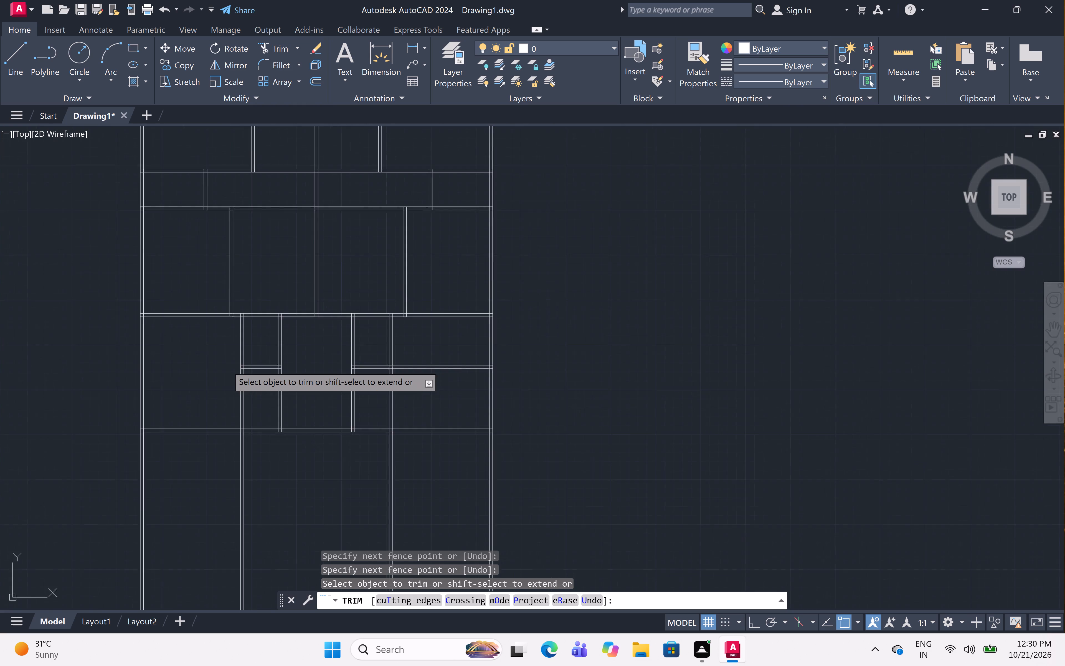
pyautogui.scroll(5, 317, 371)
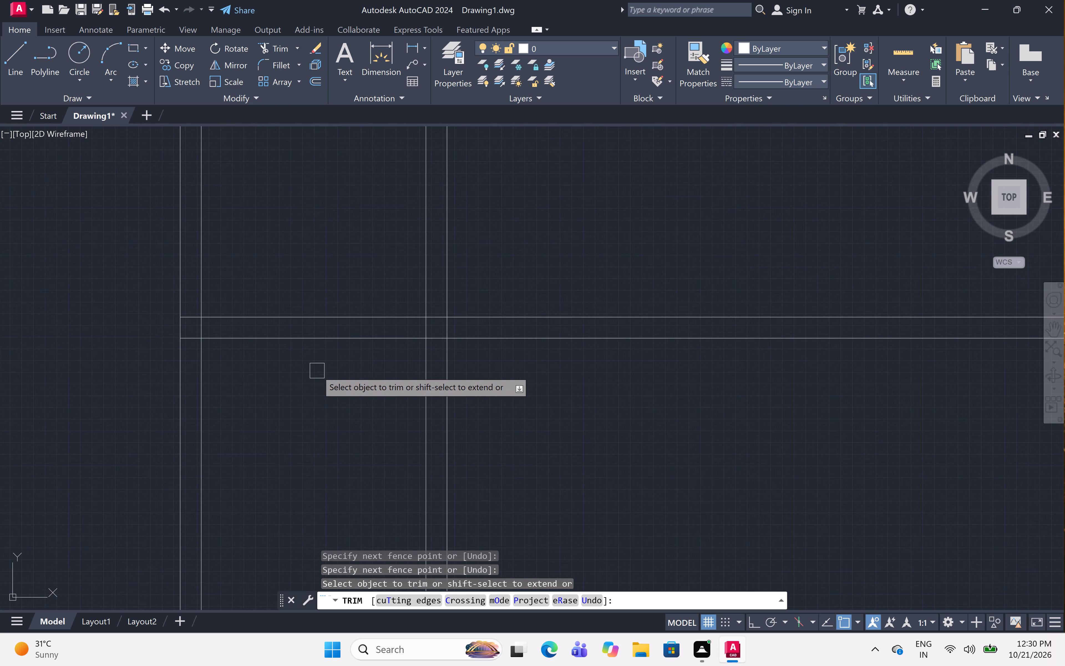
pyautogui.click(539, 228)
pyautogui.moveTo(549, 482); pyautogui.dragTo(549, 479)
pyautogui.scroll(-3, 557, 256)
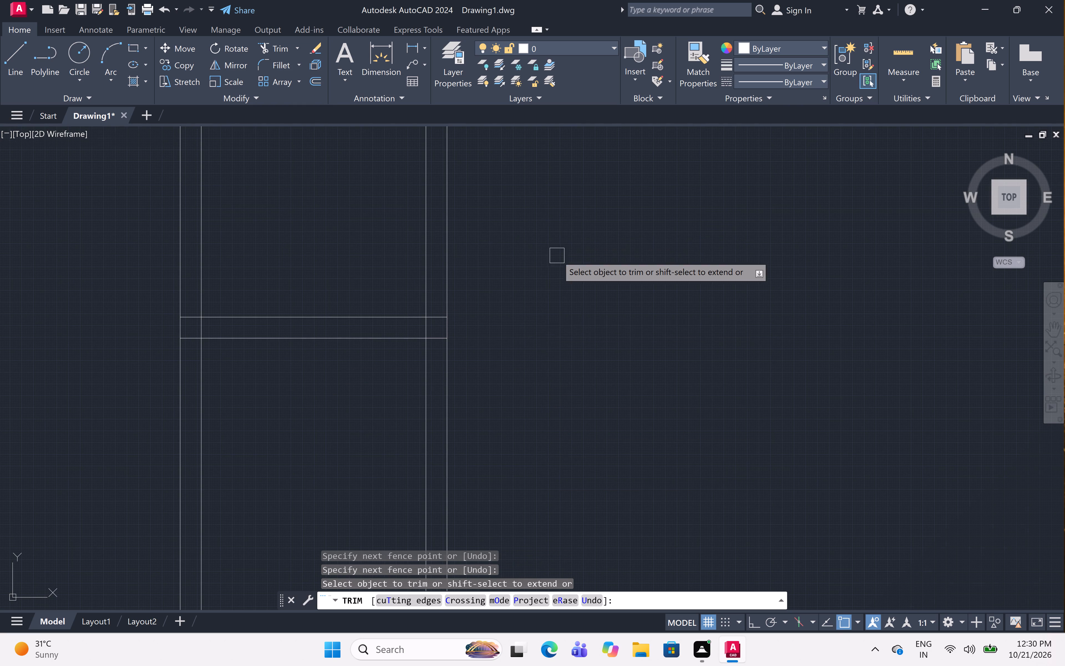
pyautogui.scroll(-3, 557, 256)
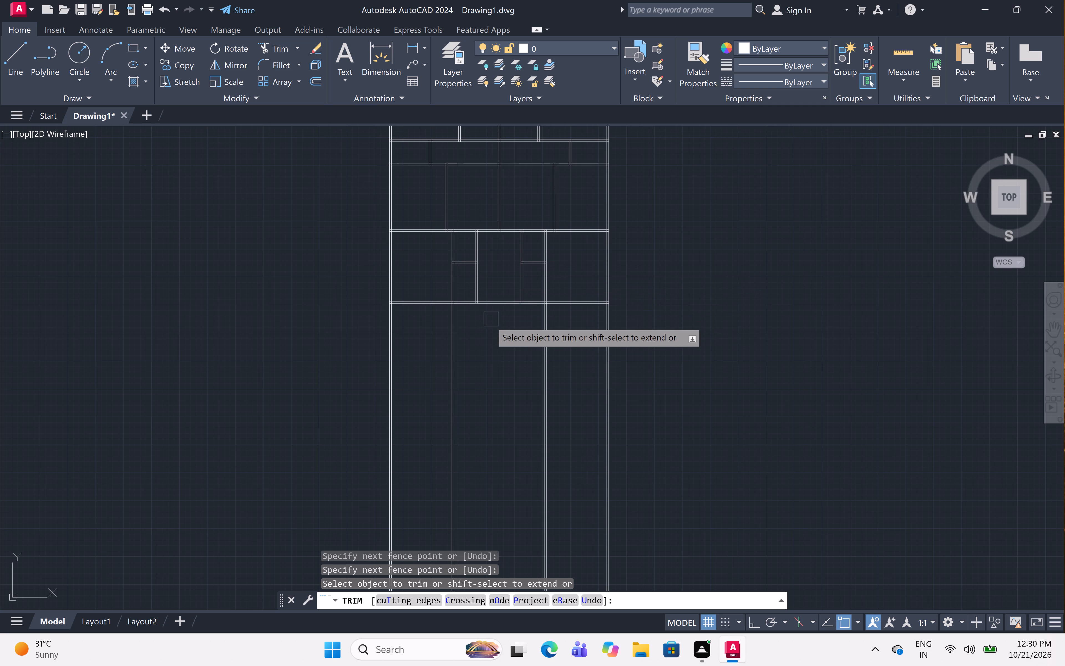
pyautogui.scroll(2, 490, 321)
pyautogui.press('Escape')
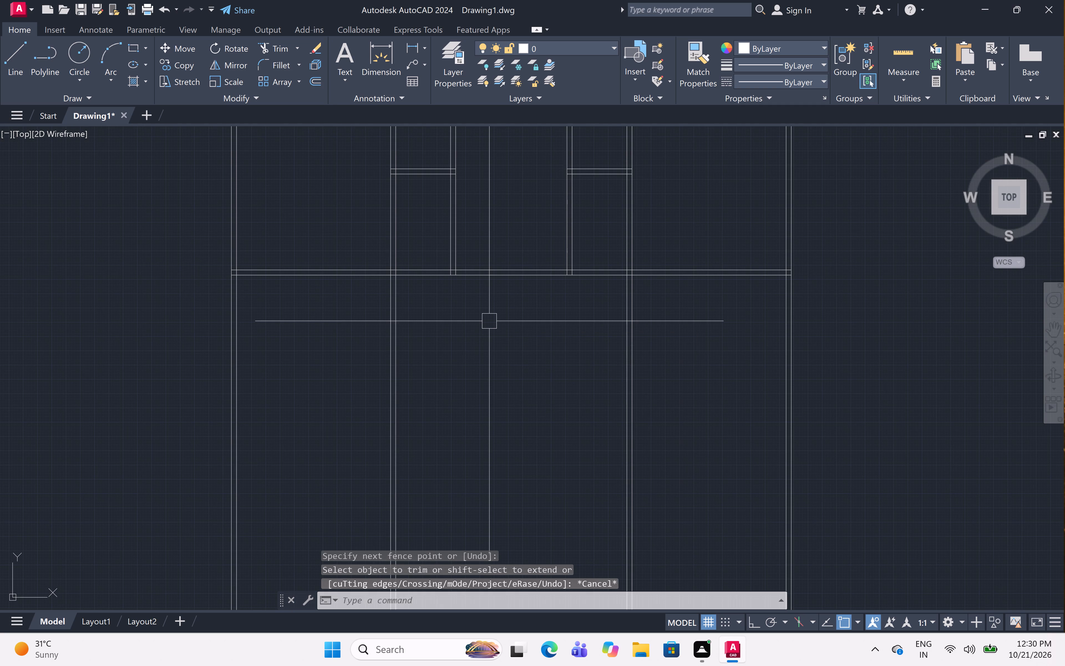
# Offset the lower line of the fourth horizontal interior wall 4' downward.
pyautogui.write("off 4'")
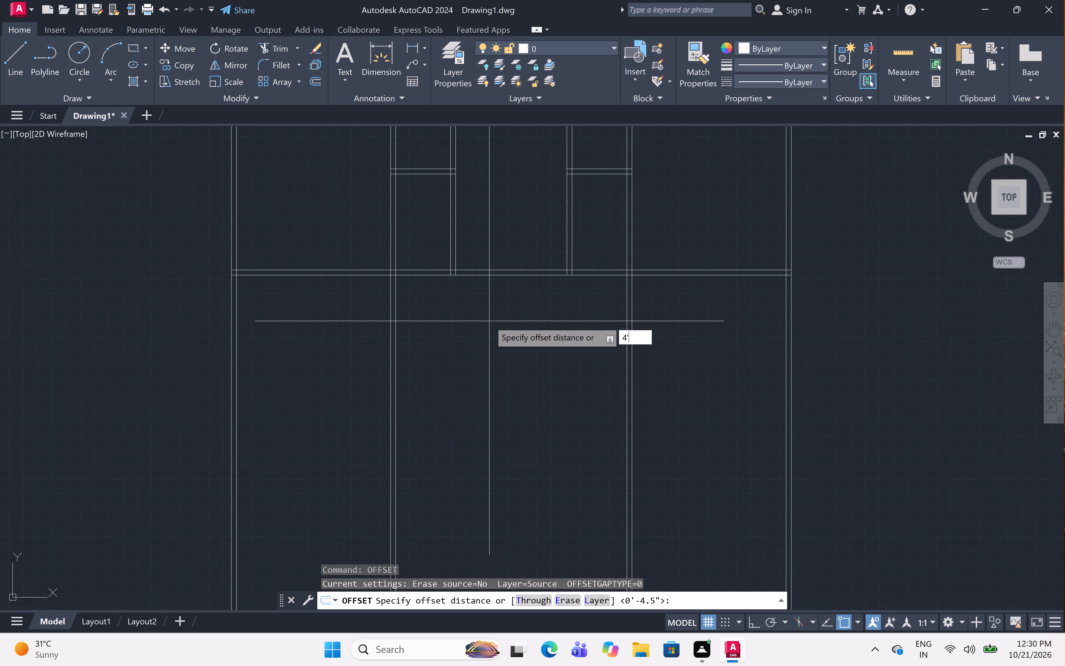
pyautogui.press('space')
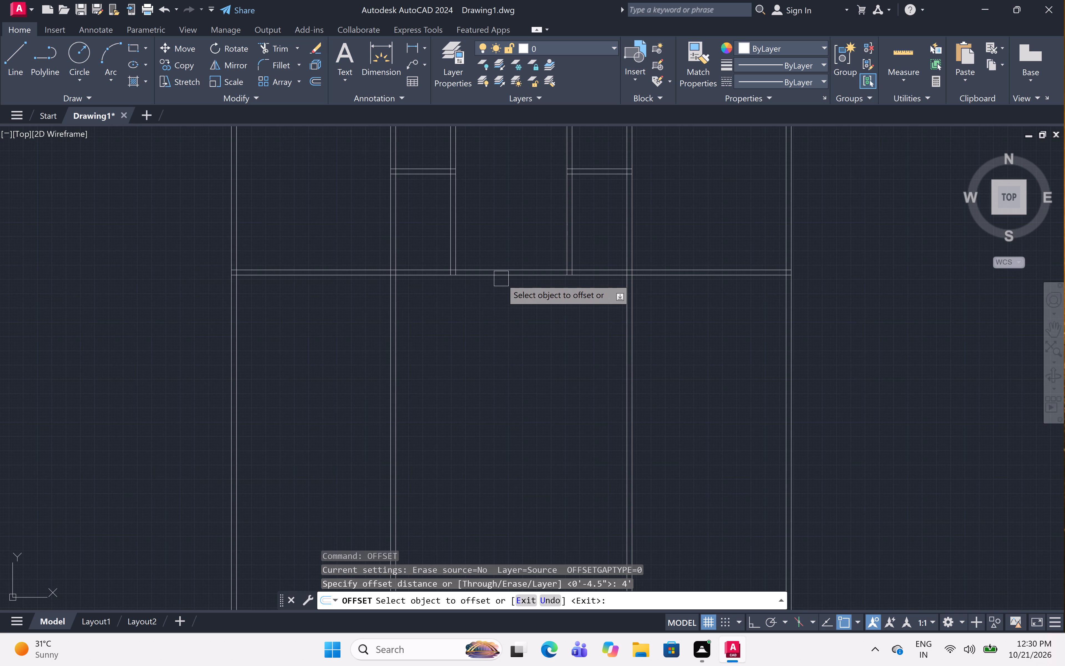
pyautogui.click(501, 279)
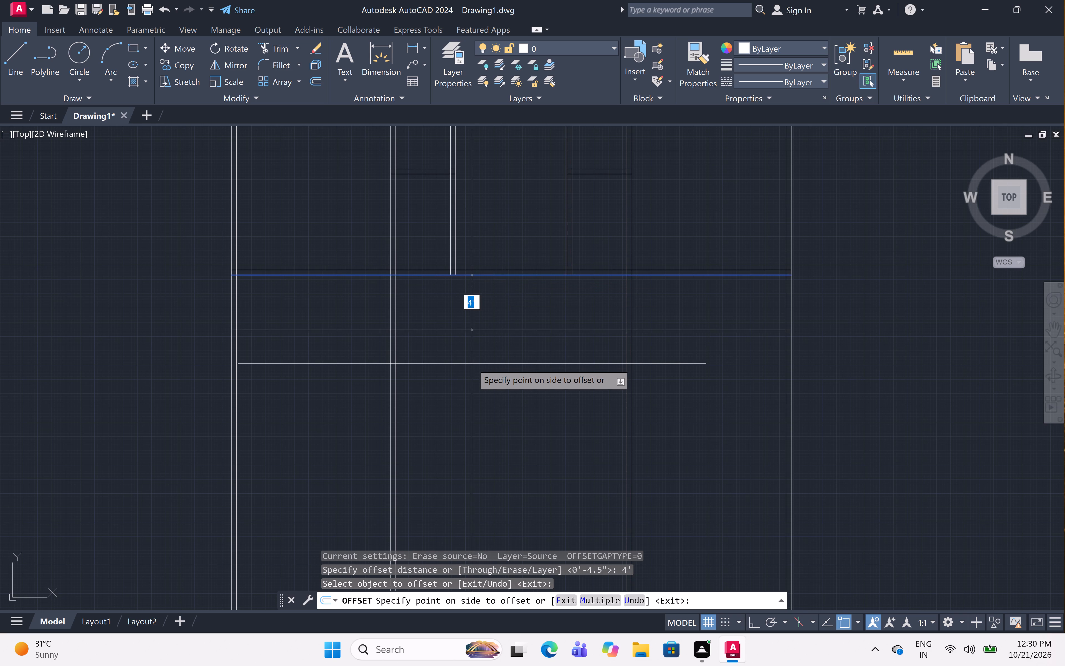
pyautogui.click(466, 434)
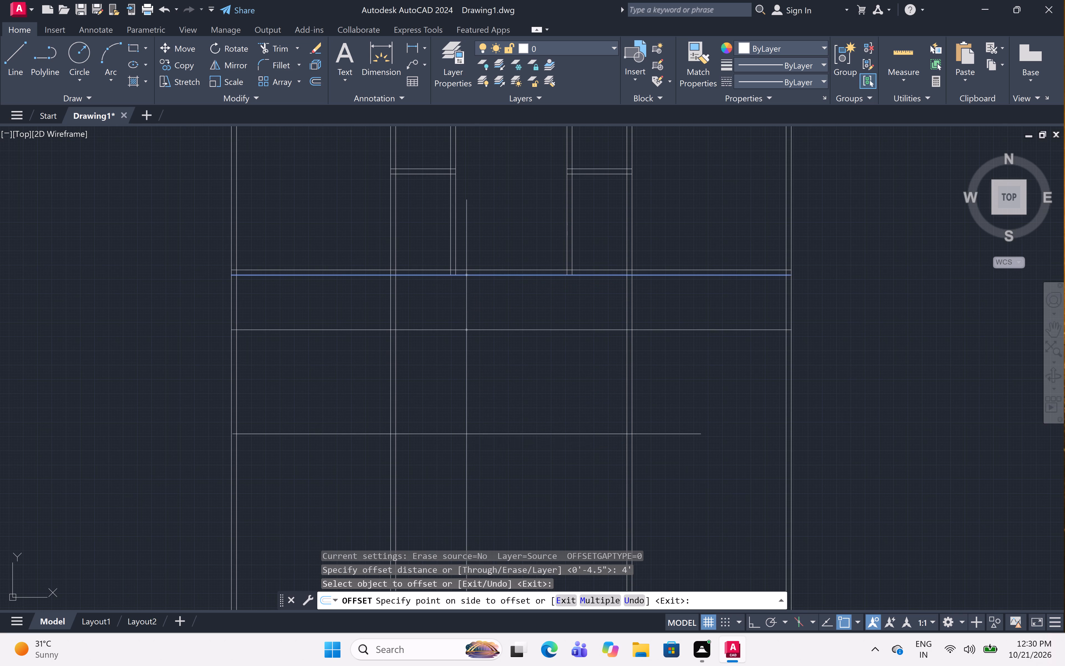
pyautogui.press('space')
# Offset the new 4' line 4.5" downward to form the plan's bottom wall.
pyautogui.press('space')
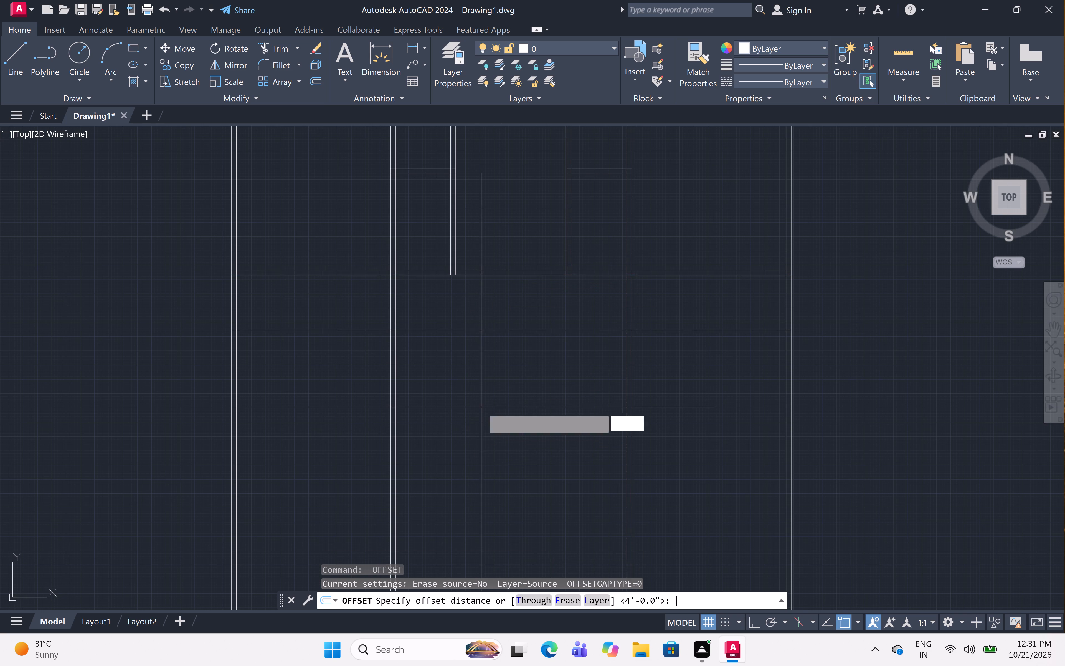
pyautogui.write('4.5"')
pyautogui.press('space')
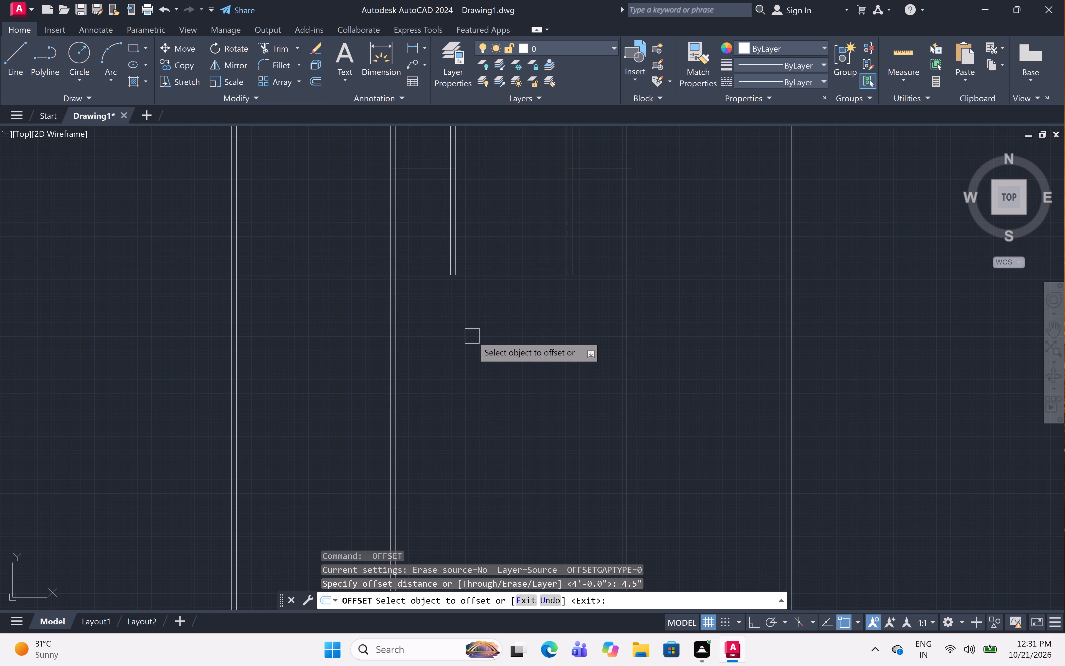
pyautogui.click(472, 329)
pyautogui.click(444, 412)
pyautogui.press('Escape')
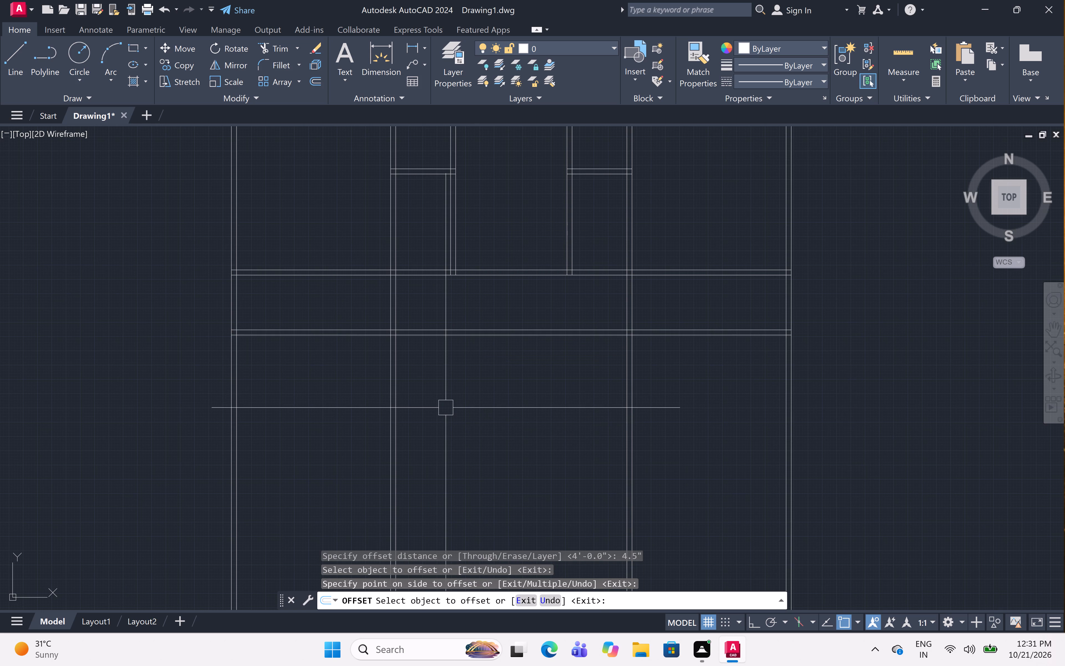
# Extend the two inner partition walls down to the lower line of the new bottom wall.
pyautogui.press('e')
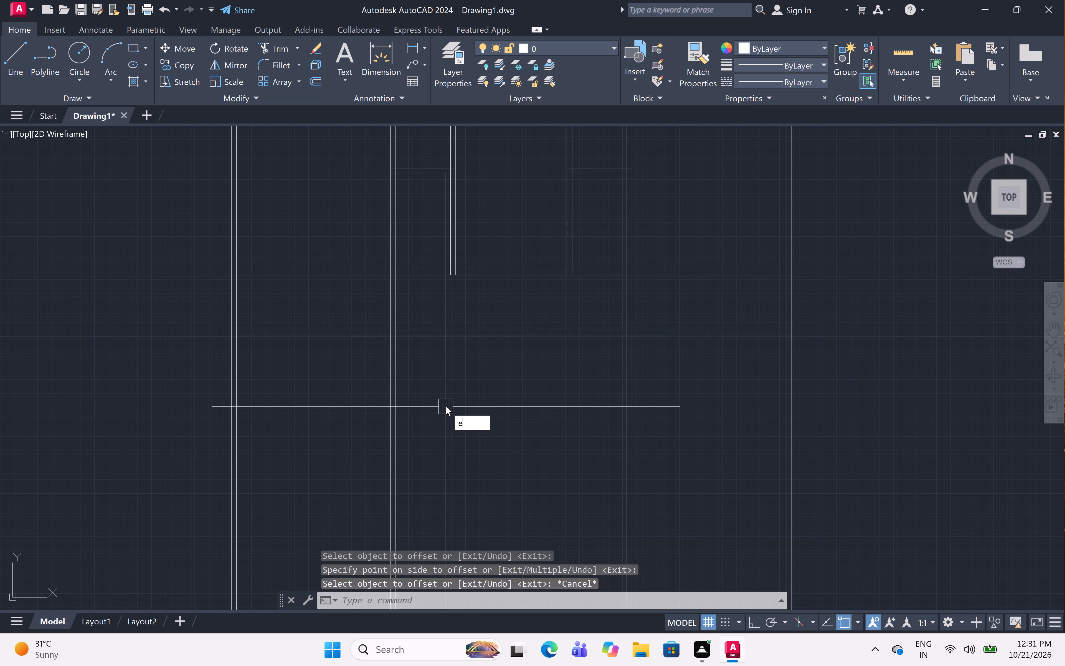
pyautogui.write('x')
pyautogui.press('space')
pyautogui.moveTo(432, 242); pyautogui.dragTo(438, 242)
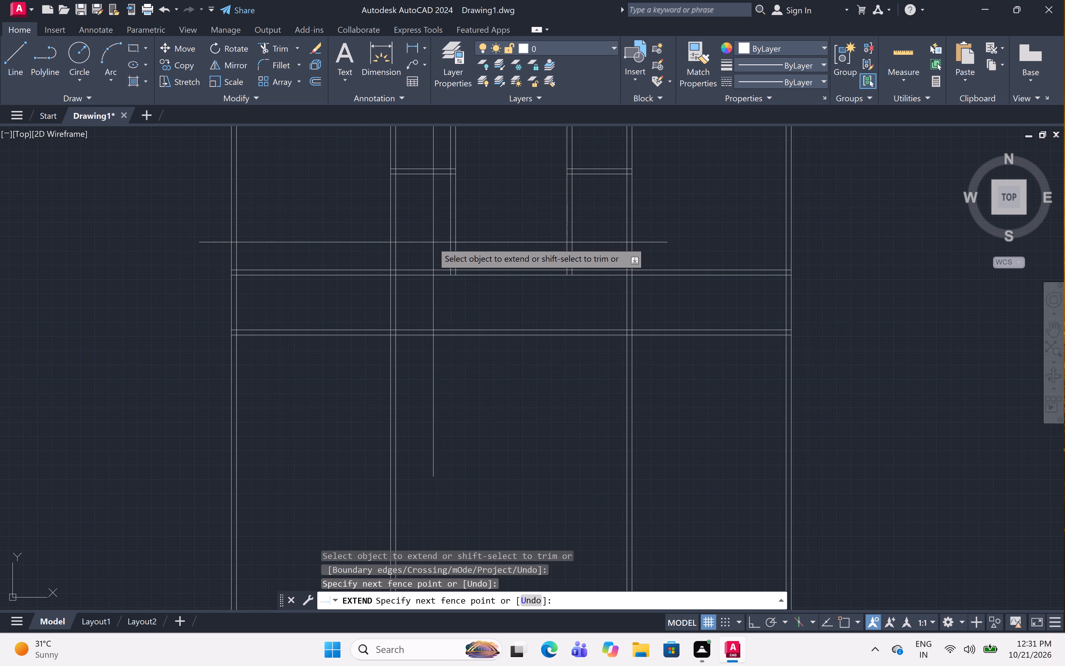
pyautogui.click(596, 238)
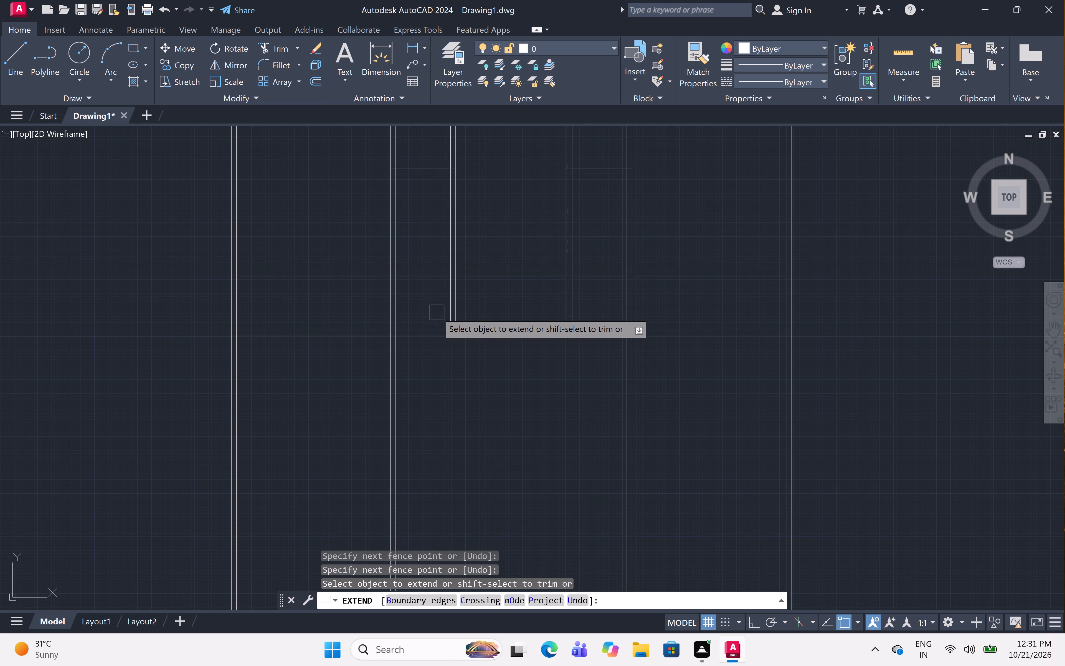
pyautogui.click(437, 312)
pyautogui.click(590, 308)
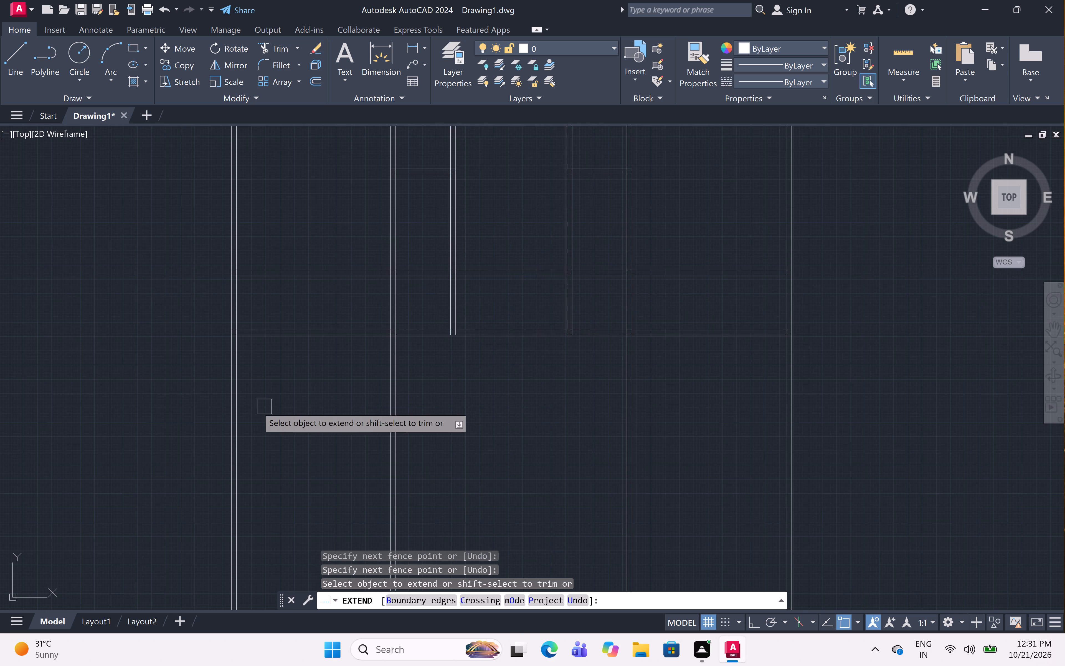
pyautogui.scroll(-4, 466, 343)
pyautogui.scroll(3, 477, 362)
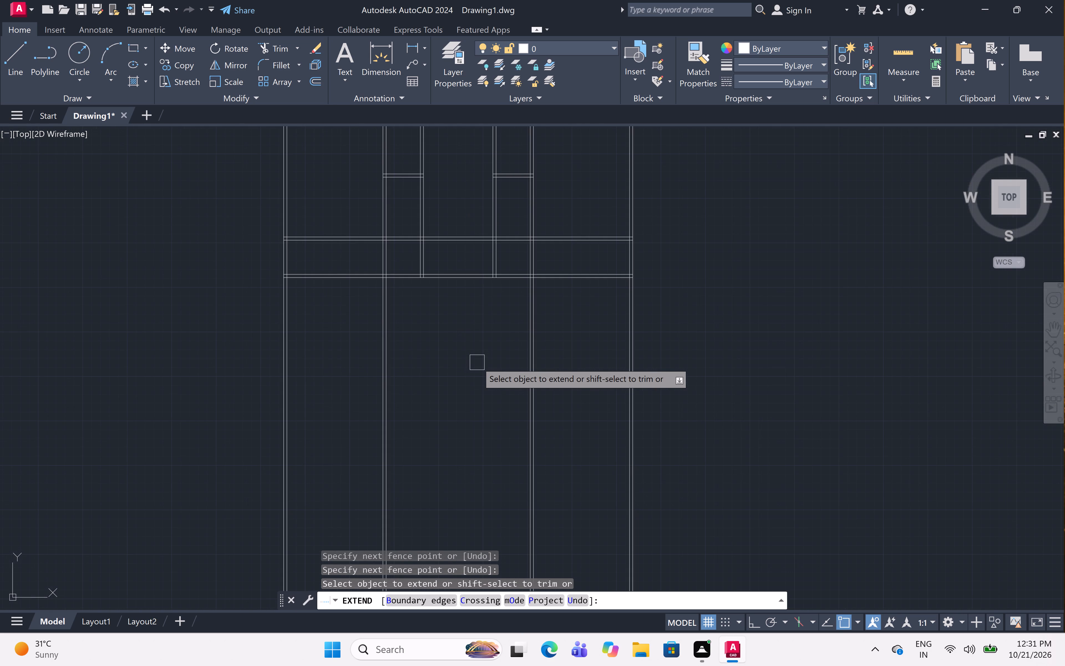
pyautogui.press('Escape')
# Trim all exterior and partition wall lines that run below the new bottom wall.
pyautogui.press('t')
pyautogui.write('r')
pyautogui.press('space')
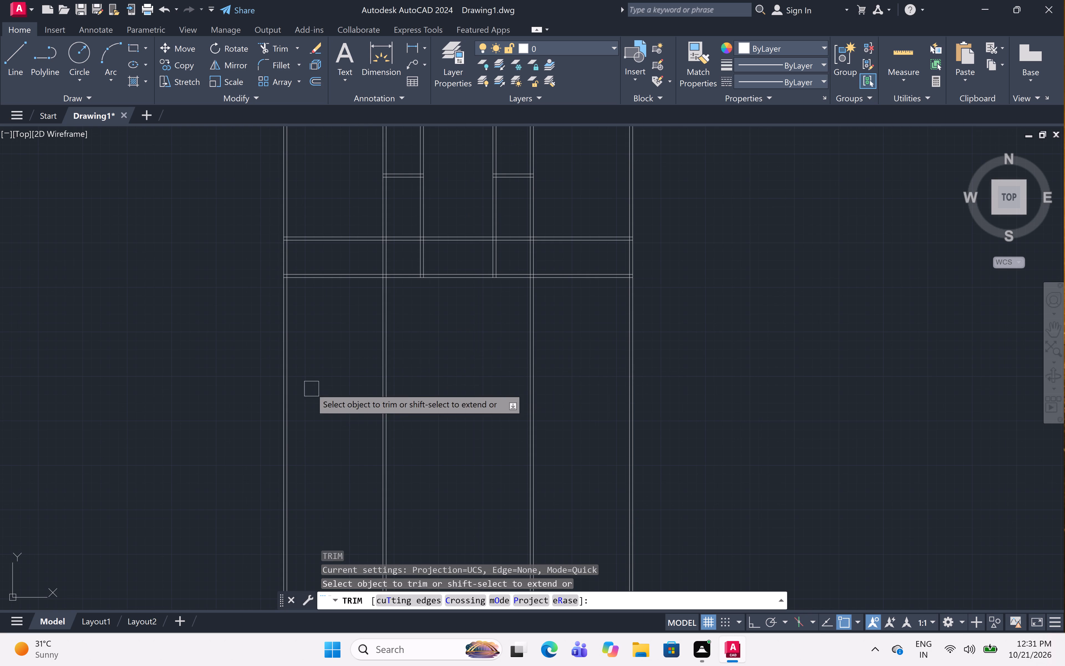
pyautogui.click(233, 362)
pyautogui.click(813, 386)
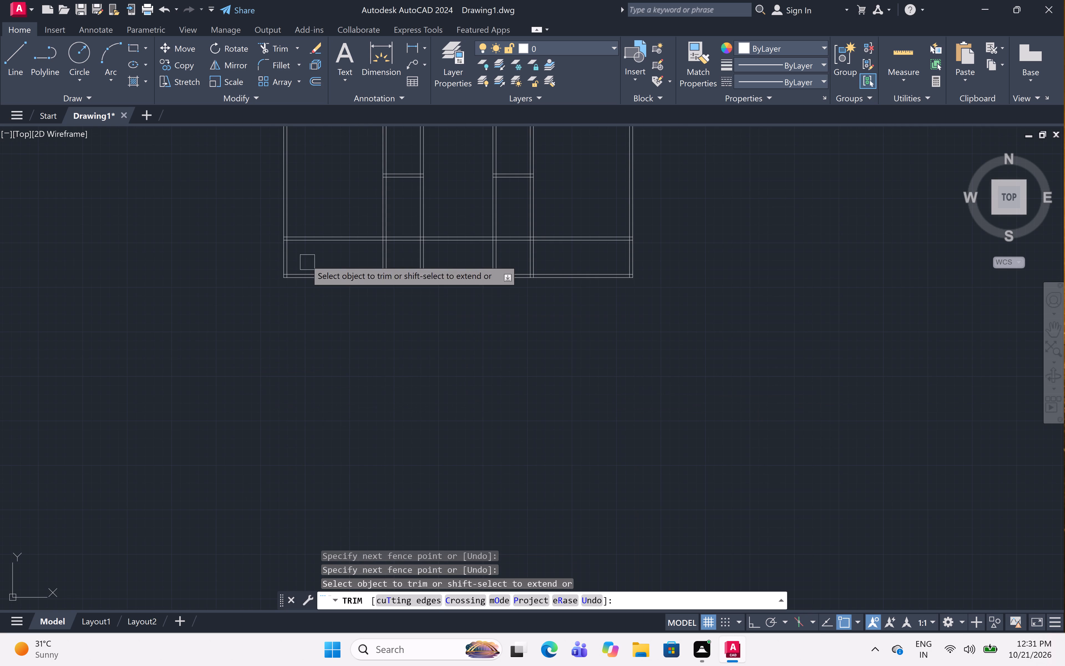
# Trim the bottom wall out of the two narrow bays between the outer and inner partition walls.
pyautogui.click(403, 261)
pyautogui.click(394, 291)
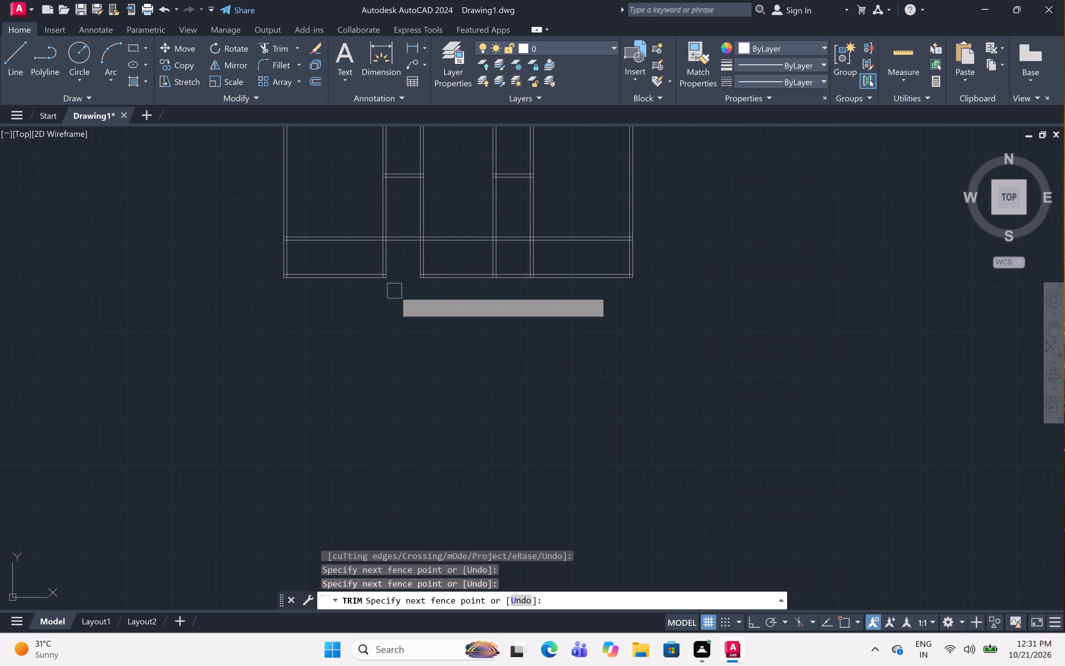
pyautogui.click(520, 263)
pyautogui.moveTo(515, 304); pyautogui.dragTo(506, 298)
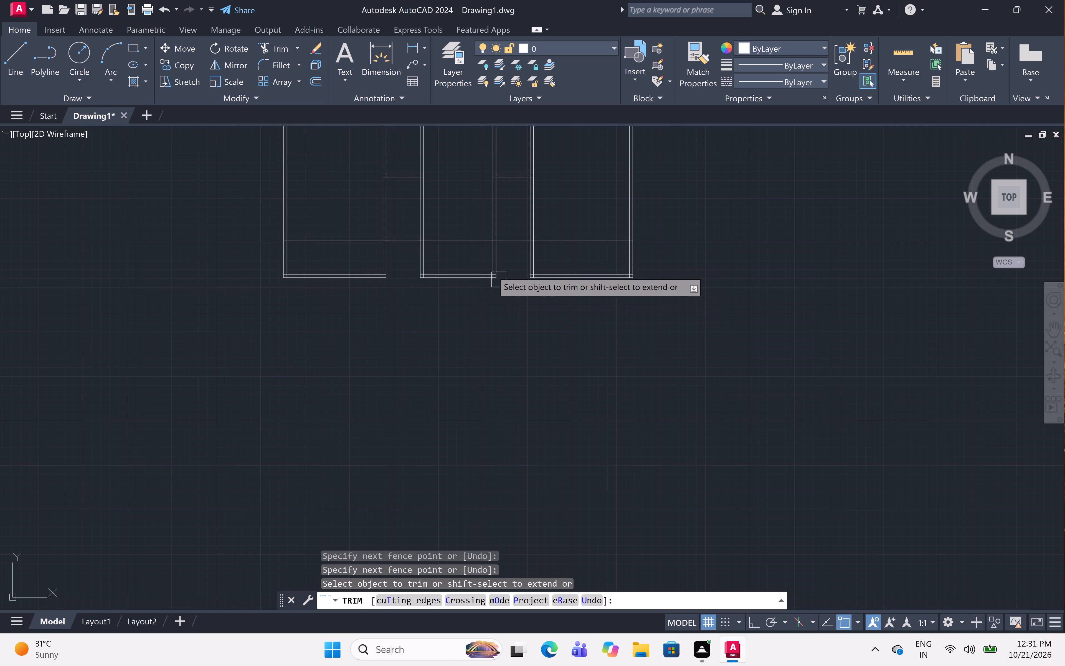
# Trim the fourth horizontal interior wall out of the central bay between the inner partition walls.
pyautogui.click(448, 246)
pyautogui.click(454, 203)
pyautogui.click(451, 238)
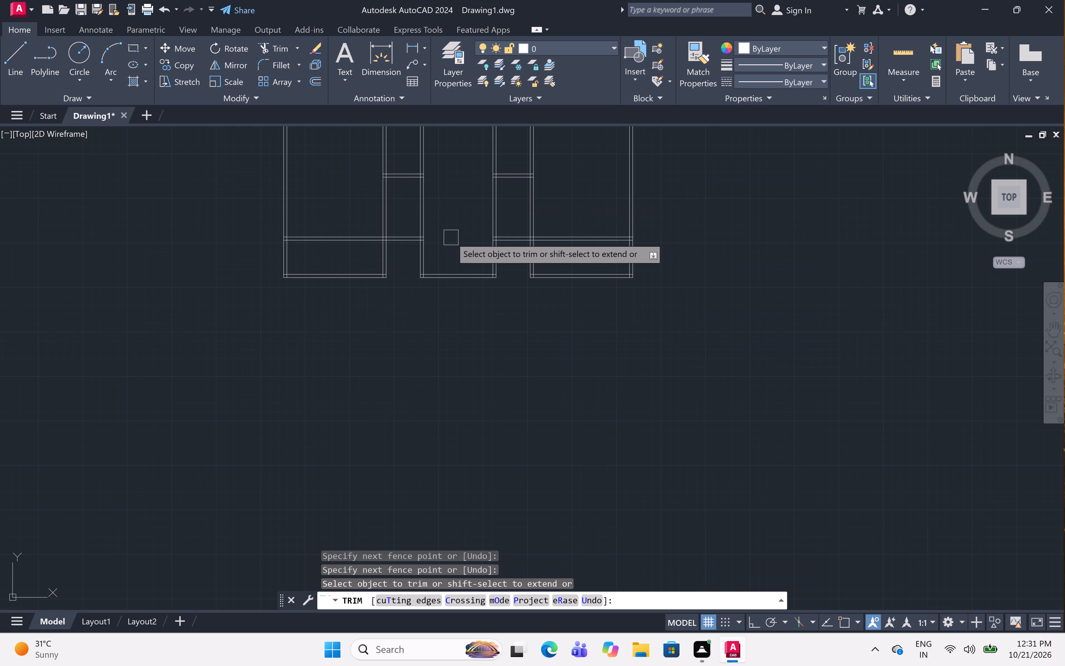
# Offset the top exterior wall's outer line outward by 4' above the plan.
pyautogui.scroll(-4, 467, 229)
pyautogui.moveTo(475, 291); pyautogui.dragTo(473, 365, button='middle')
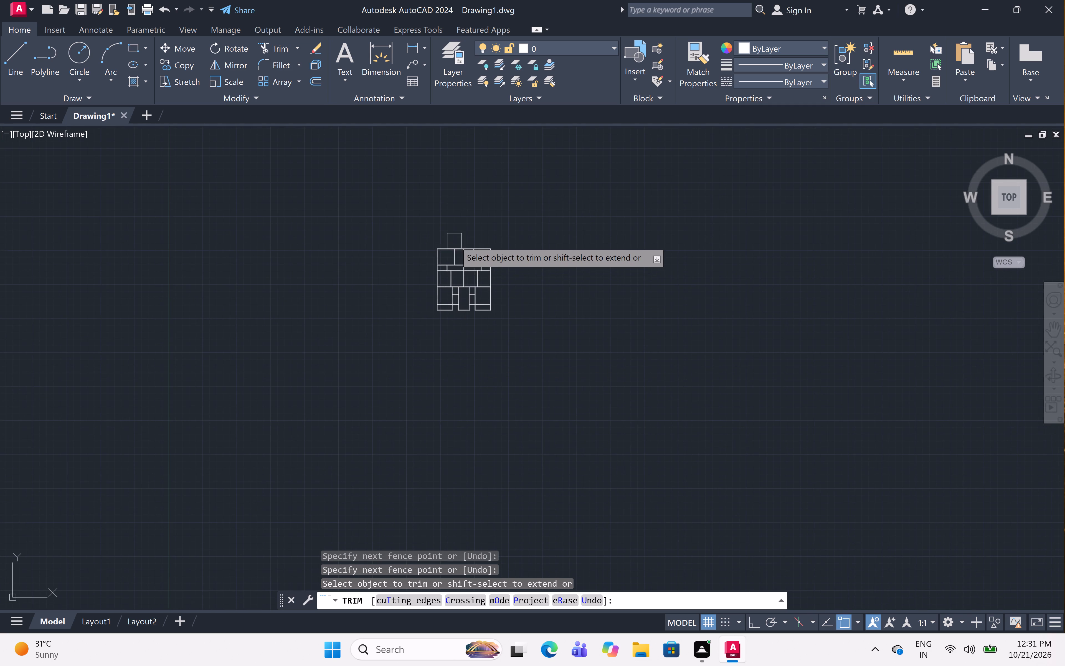
pyautogui.scroll(7, 455, 246)
pyautogui.press('Escape')
pyautogui.write("off 4'")
pyautogui.press('space')
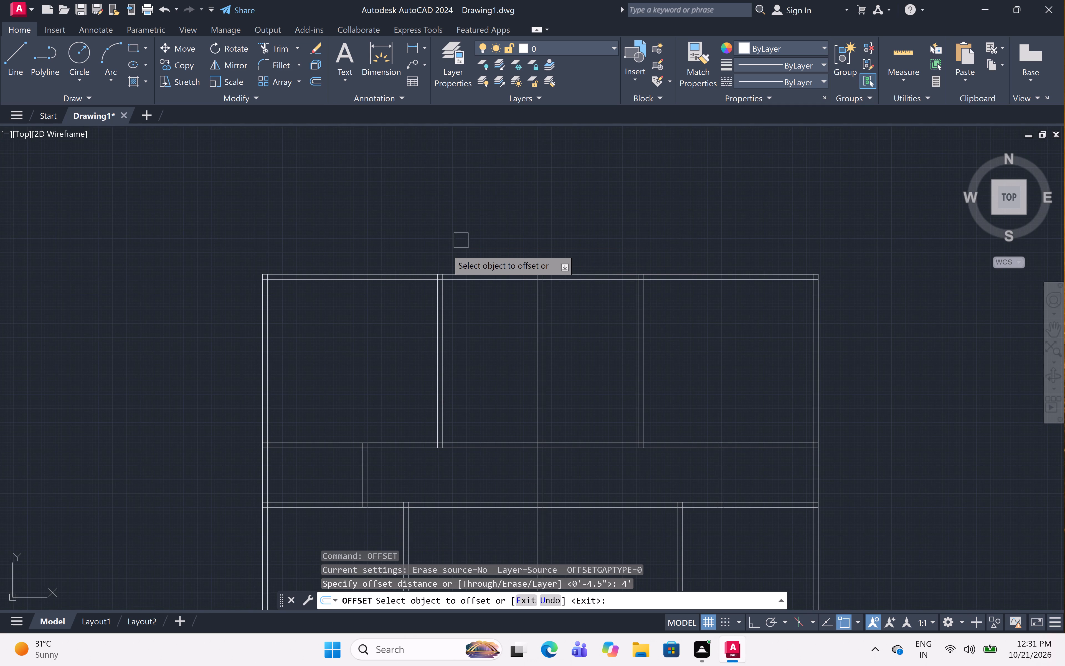
pyautogui.click(445, 267)
pyautogui.click(462, 187)
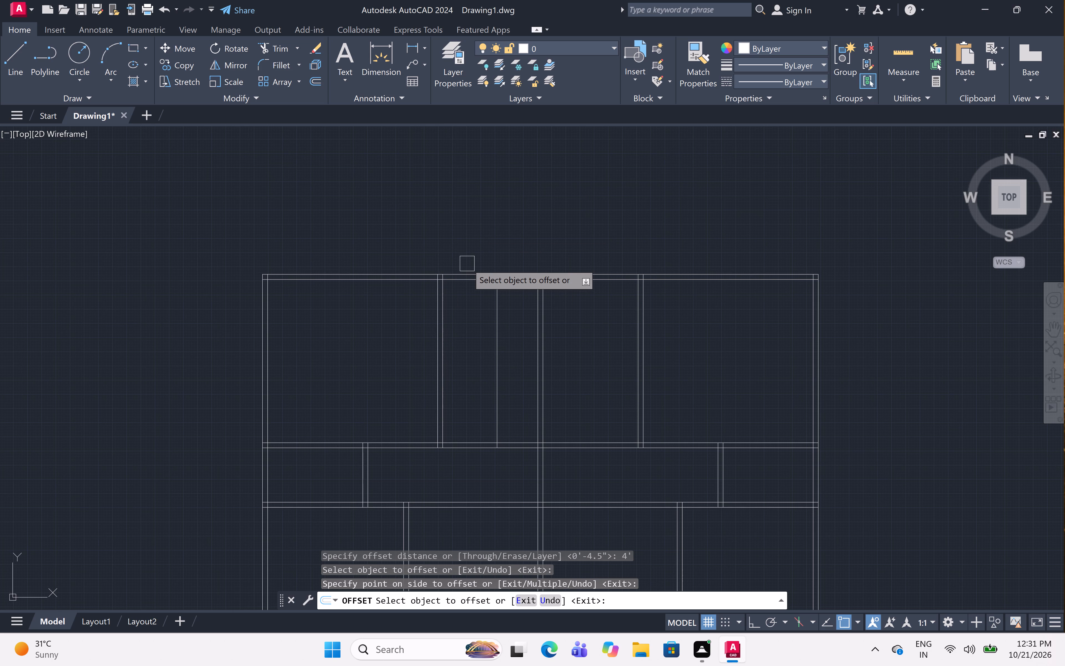
pyautogui.hotkey('ctrl', 'z')
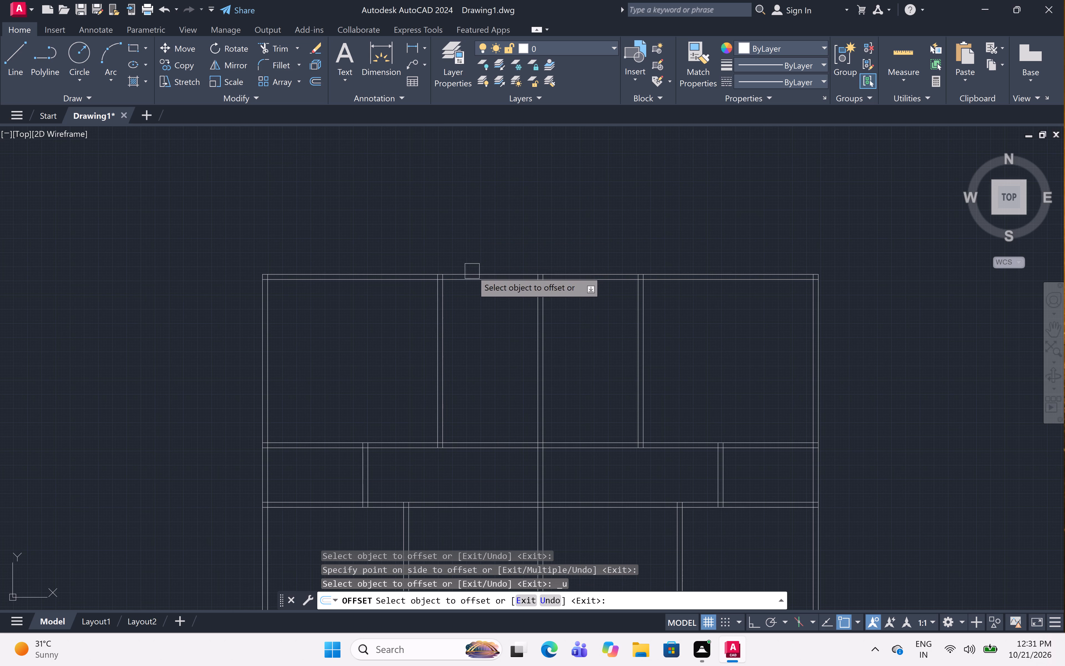
pyautogui.click(472, 271)
pyautogui.click(483, 146)
# Offset the new top line outward by 4.5" to give the wall its thickness.
pyautogui.press('space')
pyautogui.press('space')
pyautogui.write('4.5"')
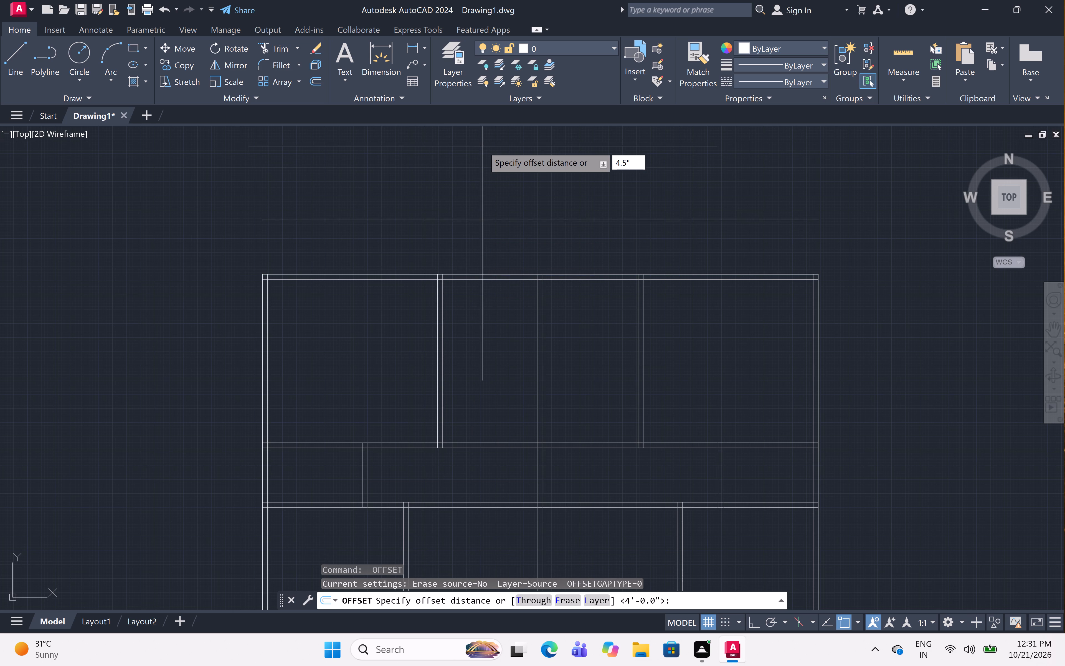
pyautogui.press('space')
pyautogui.click(498, 220)
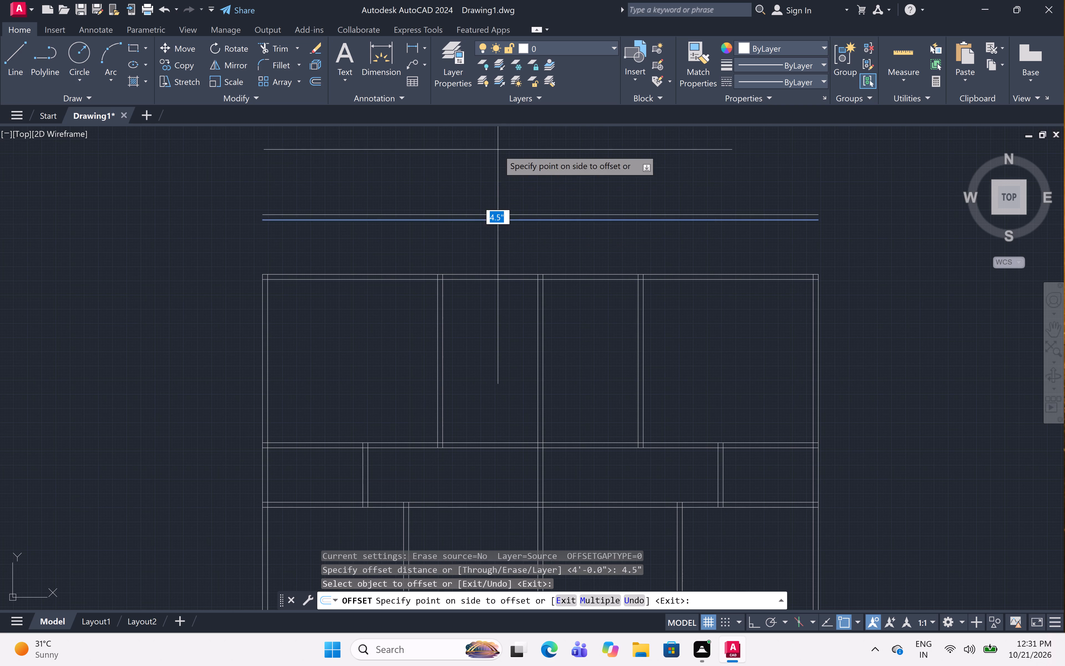
pyautogui.click(498, 150)
pyautogui.press('Escape')
# Extend the left exterior wall and the upper-left partition wall up to the outer line of the new top wall.
pyautogui.write('ex')
pyautogui.press('space')
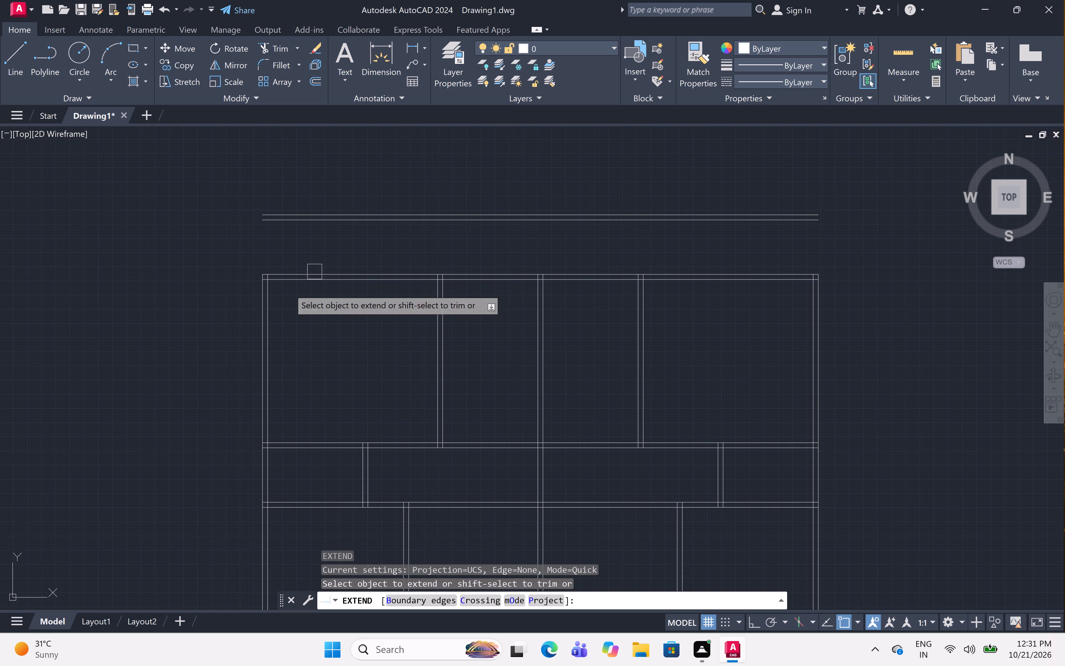
pyautogui.click(201, 332)
pyautogui.click(326, 337)
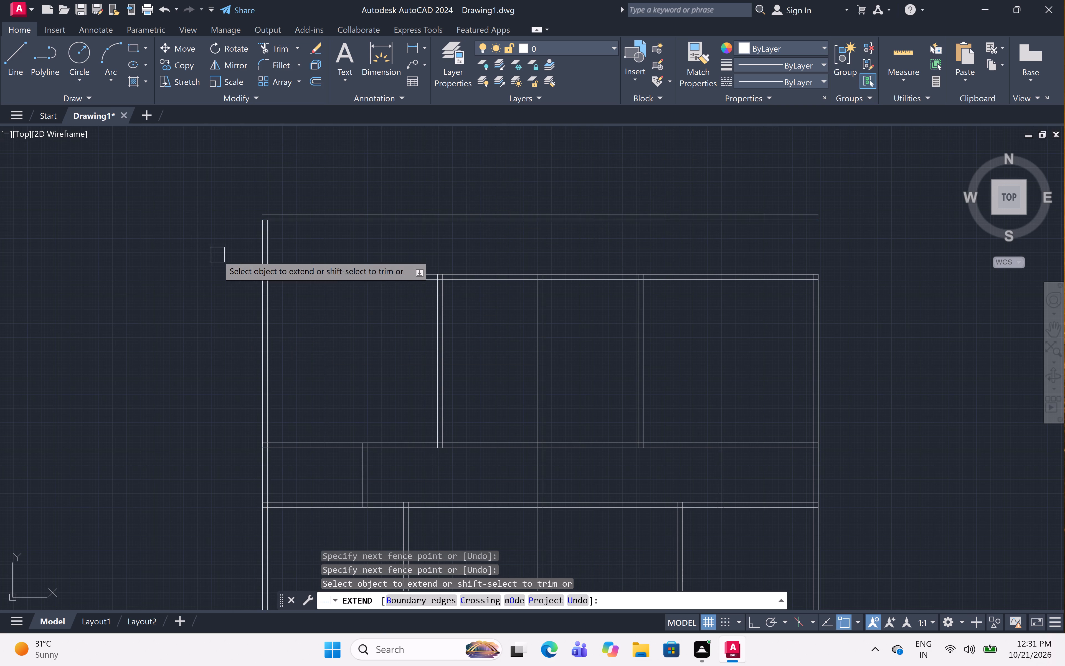
pyautogui.click(219, 255)
pyautogui.click(365, 223)
pyautogui.click(386, 341)
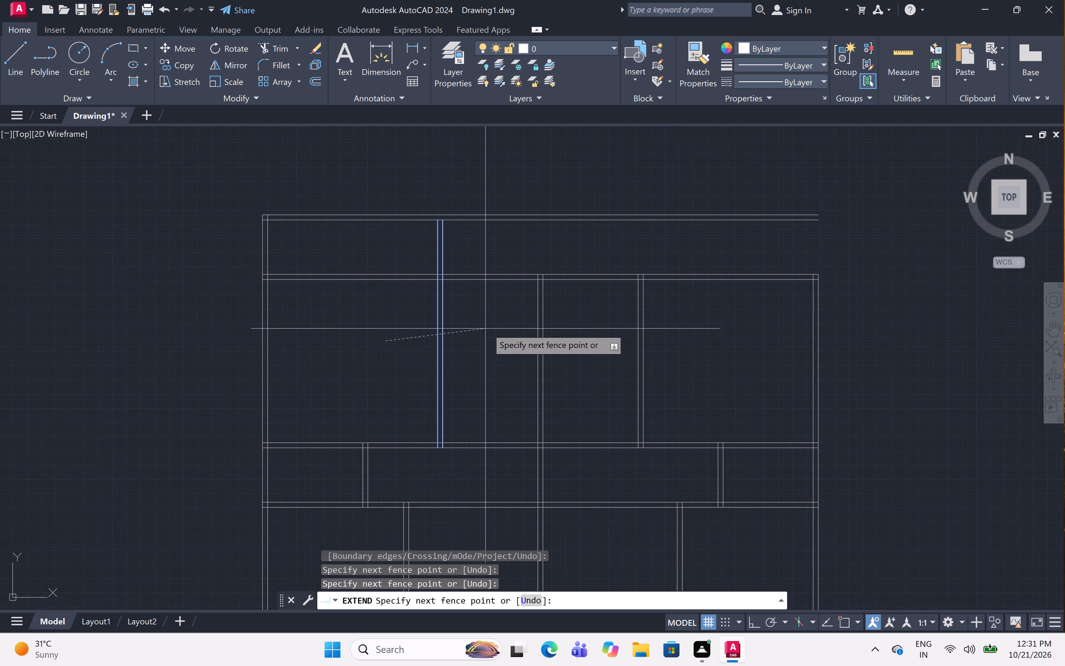
pyautogui.click(492, 329)
pyautogui.click(422, 248)
pyautogui.click(492, 233)
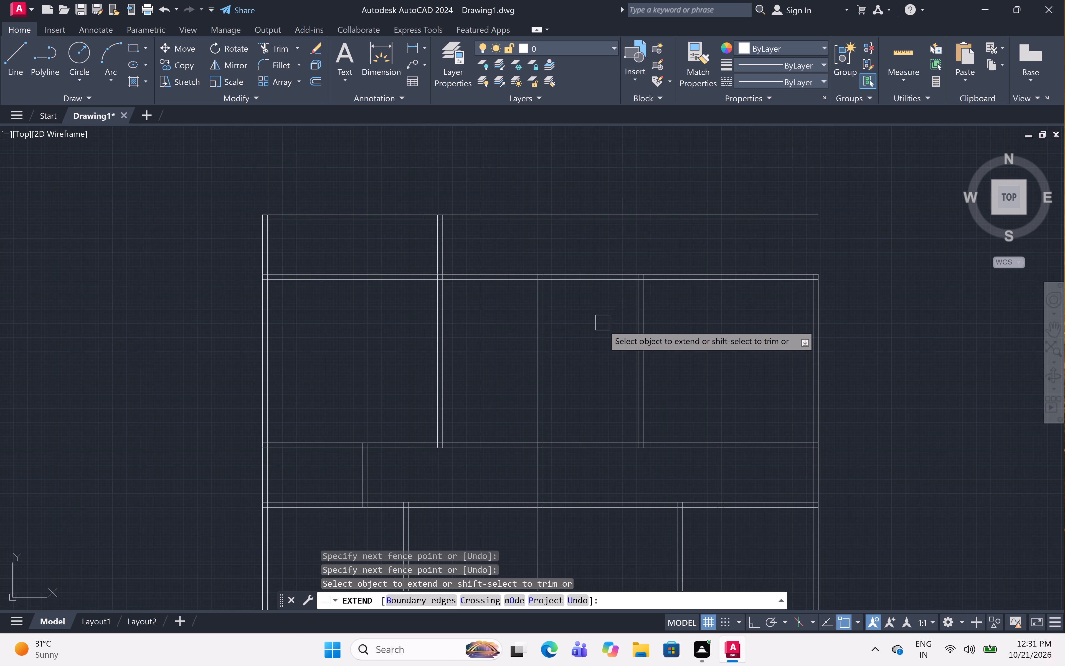
# Extend the upper-right partition wall and the right exterior wall up to the outer line of the new top wall.
pyautogui.click(603, 325)
pyautogui.click(861, 321)
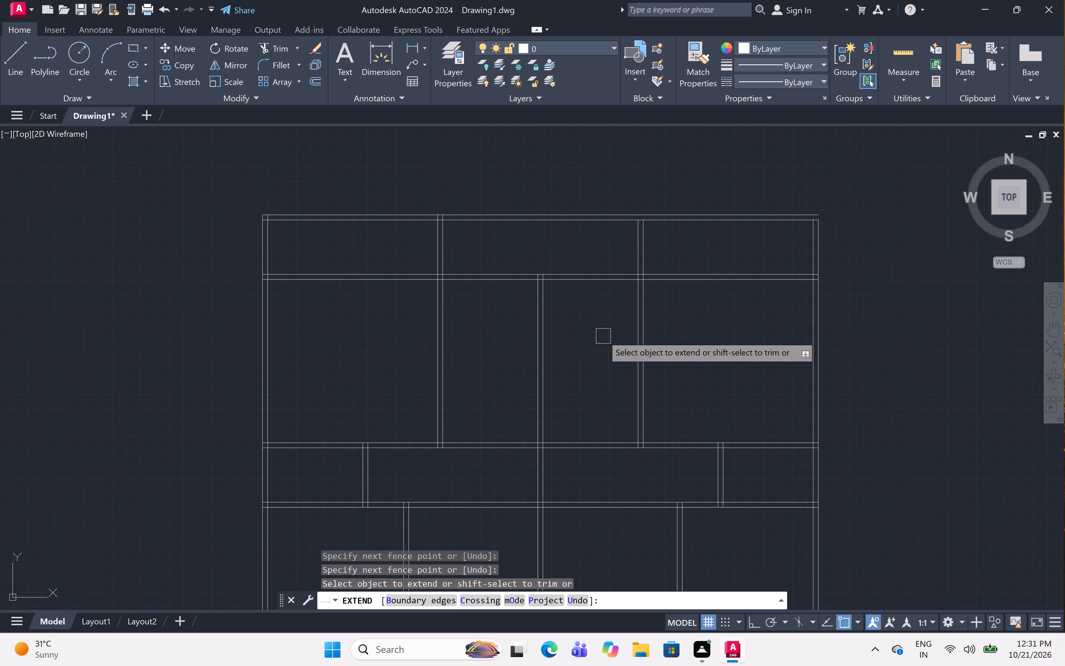
pyautogui.click(603, 336)
pyautogui.click(906, 299)
pyautogui.scroll(-3, 775, 183)
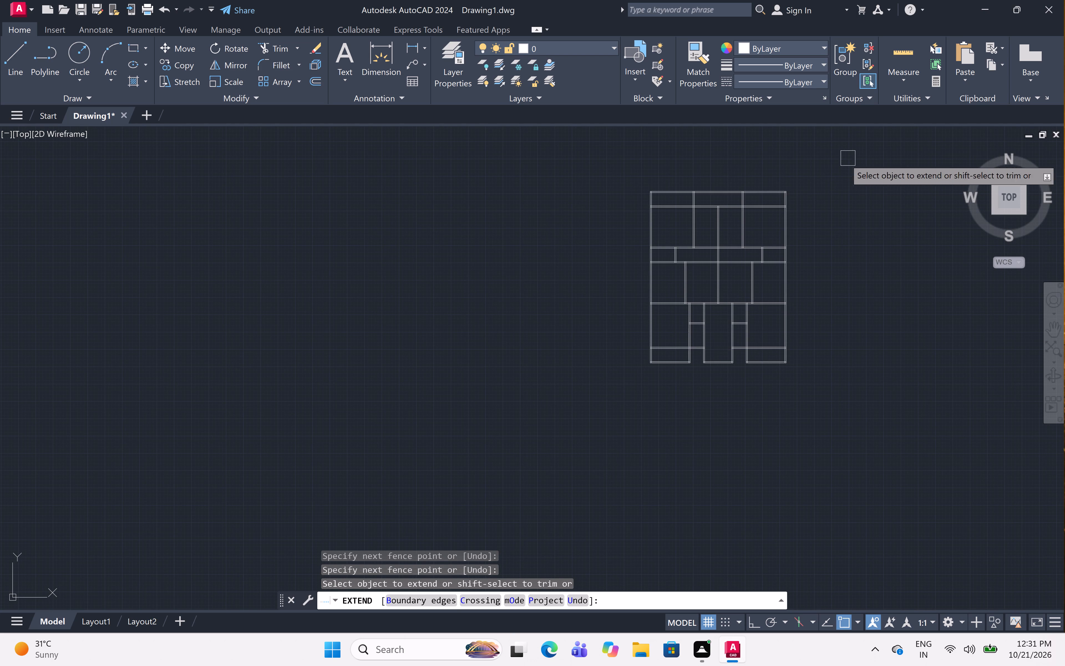
pyautogui.press('Escape')
# Trim the new top wall out of the central span between the two upper partition walls.
pyautogui.scroll(3, 810, 171)
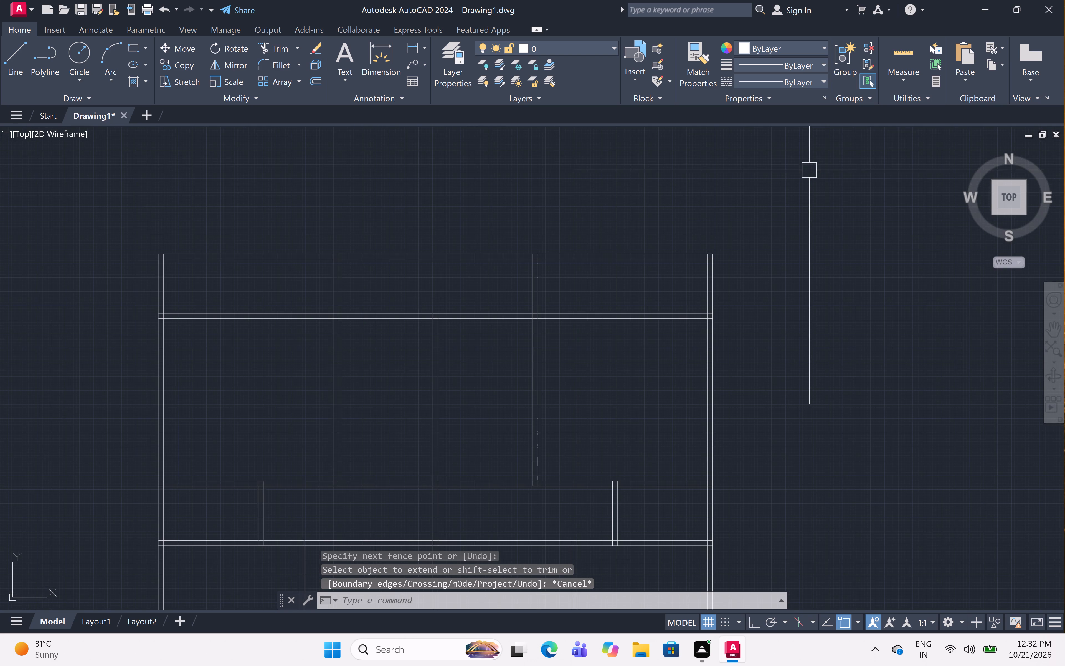
pyautogui.press('t')
pyautogui.press('r')
pyautogui.press('space')
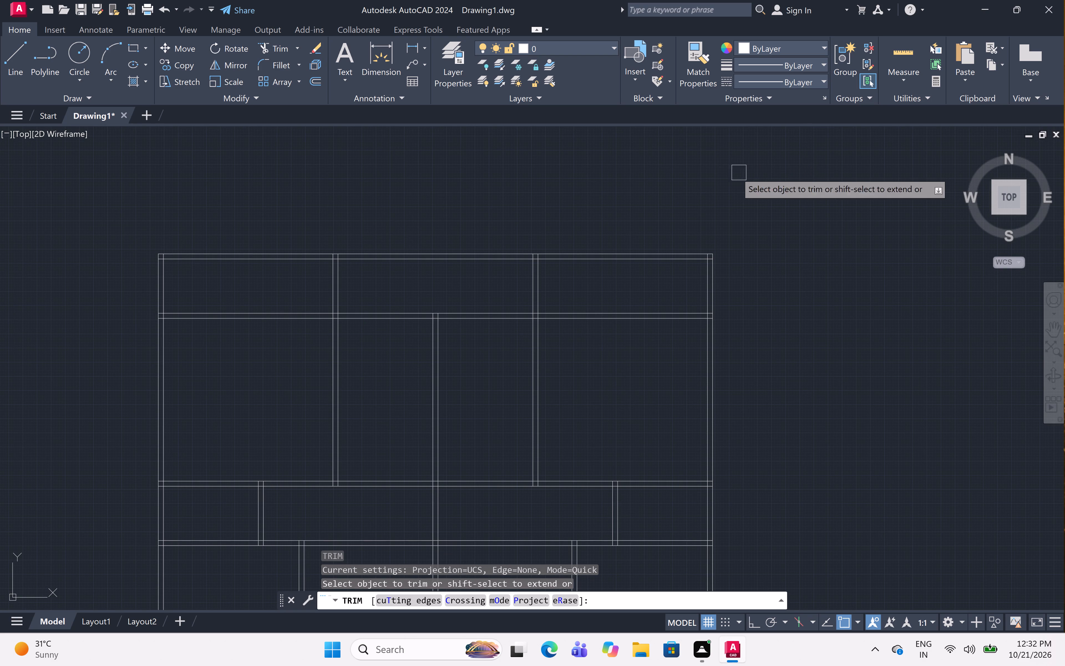
pyautogui.click(409, 274)
pyautogui.click(455, 195)
pyautogui.scroll(-4, 455, 195)
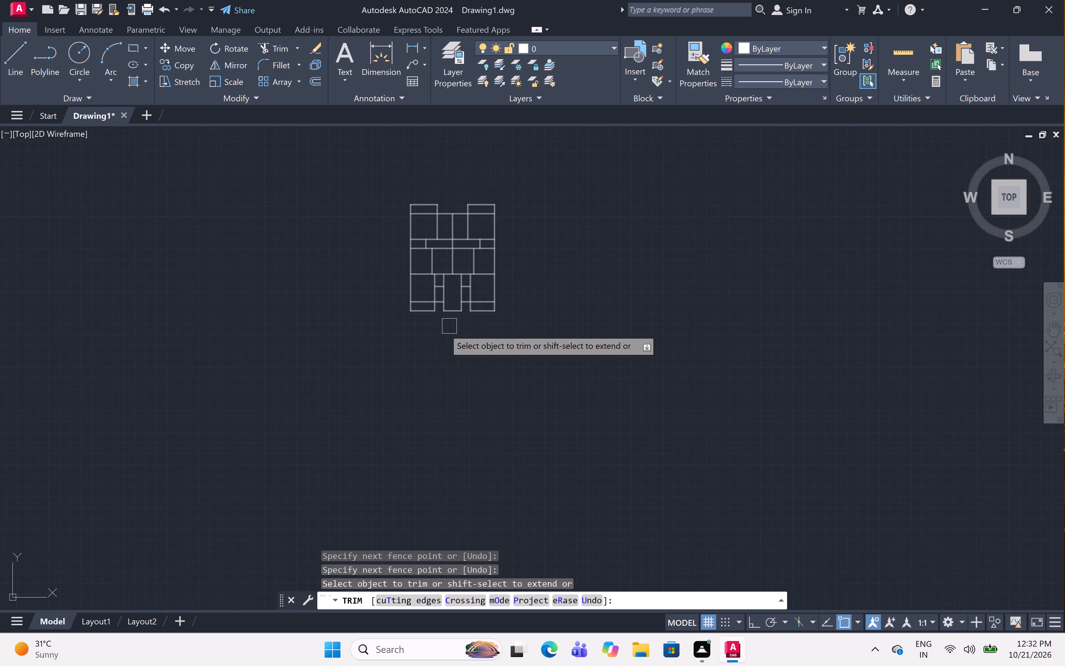
# Trim the third horizontal interior wall out of the two narrow bays beside the lower central room.
pyautogui.scroll(1, 444, 330)
pyautogui.moveTo(444, 330); pyautogui.dragTo(451, 363, button='middle')
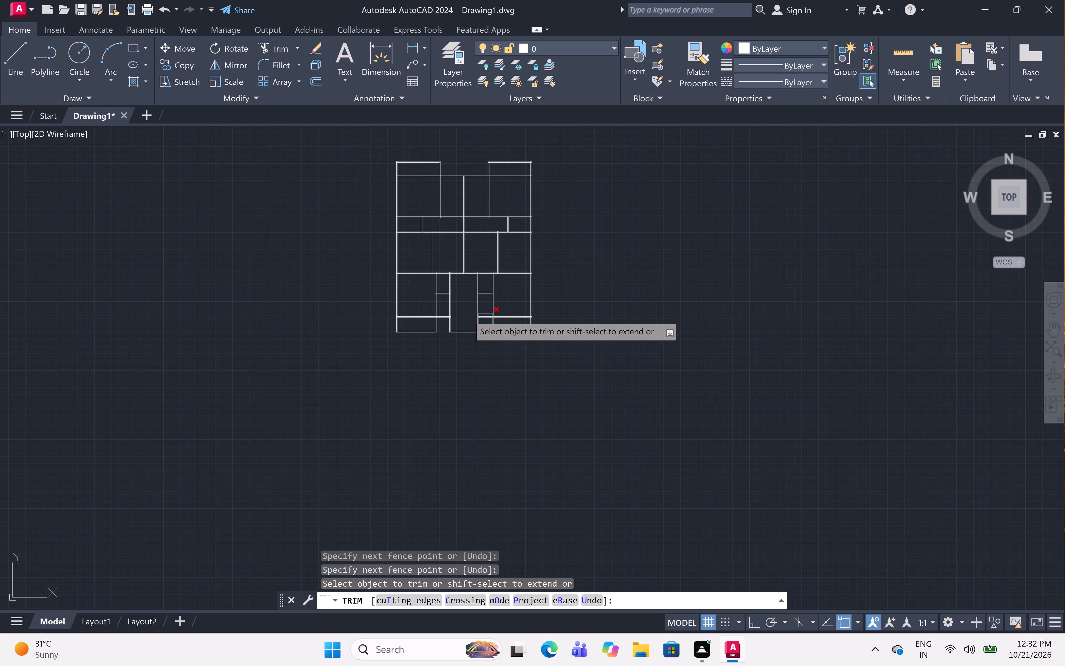
pyautogui.scroll(7, 443, 264)
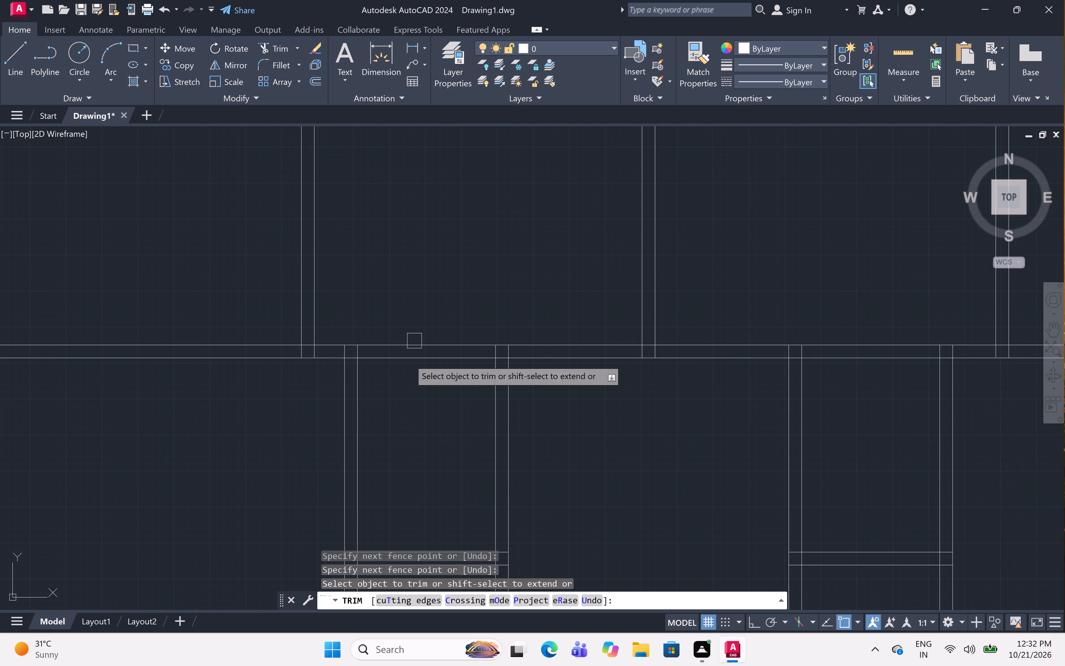
pyautogui.click(399, 384)
pyautogui.click(407, 287)
pyautogui.scroll(-3, 407, 287)
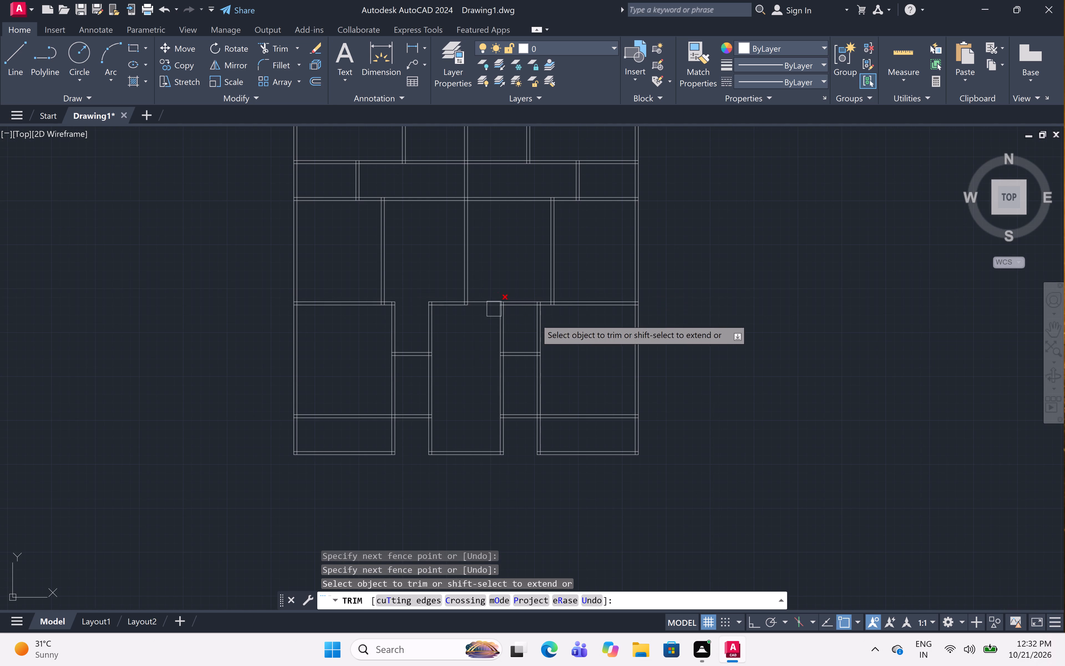
pyautogui.scroll(5, 513, 311)
pyautogui.click(518, 314)
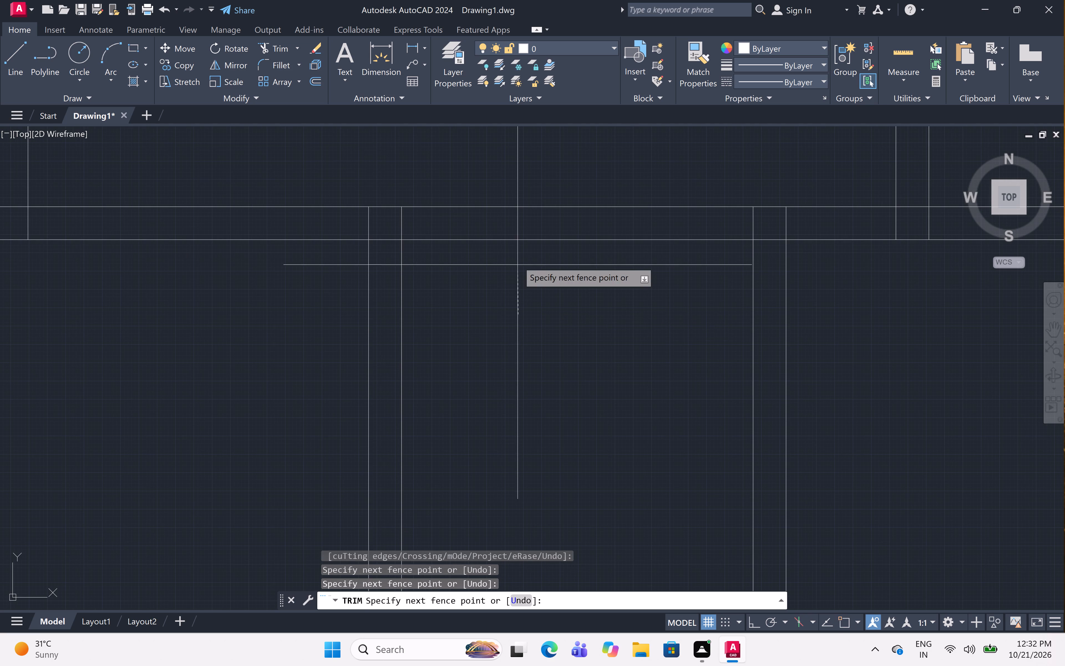
pyautogui.click(514, 184)
pyautogui.scroll(-3, 514, 184)
pyautogui.moveTo(514, 184); pyautogui.dragTo(510, 234, button='middle')
pyautogui.scroll(-1, 510, 228)
pyautogui.moveTo(510, 228); pyautogui.dragTo(500, 278, button='middle')
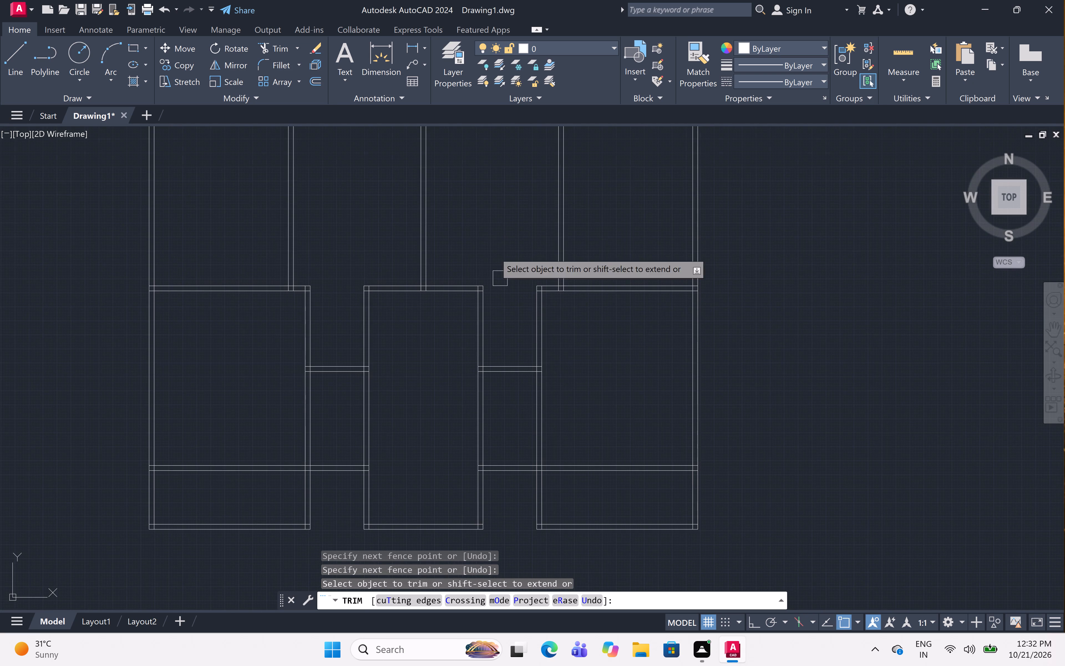
# Trim the second horizontal interior wall on both sides of the central wall and clear its leftover lines inside that wall.
pyautogui.scroll(-2, 498, 230)
pyautogui.moveTo(498, 230); pyautogui.dragTo(525, 301, button='middle')
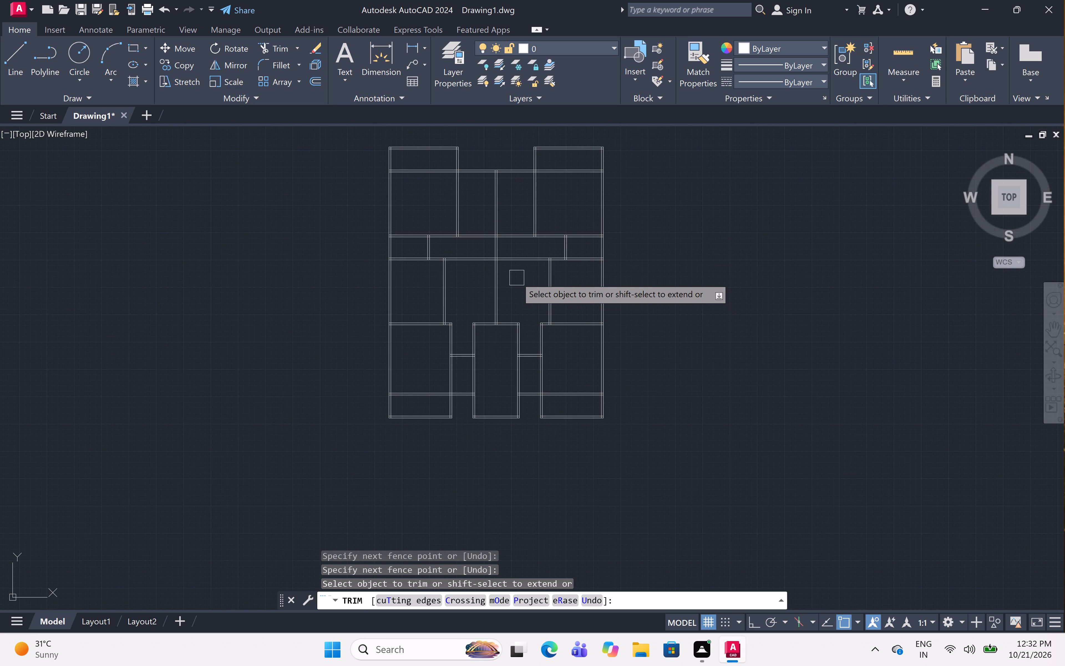
pyautogui.scroll(4, 467, 258)
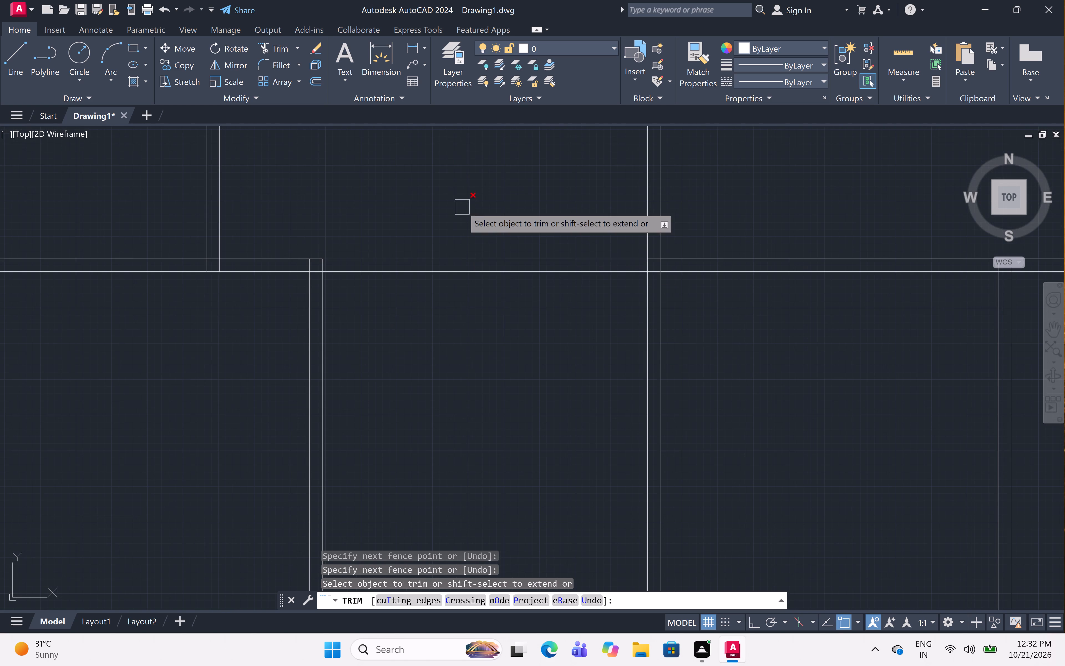
pyautogui.click(462, 207)
pyautogui.click(445, 302)
pyautogui.scroll(-8, 456, 278)
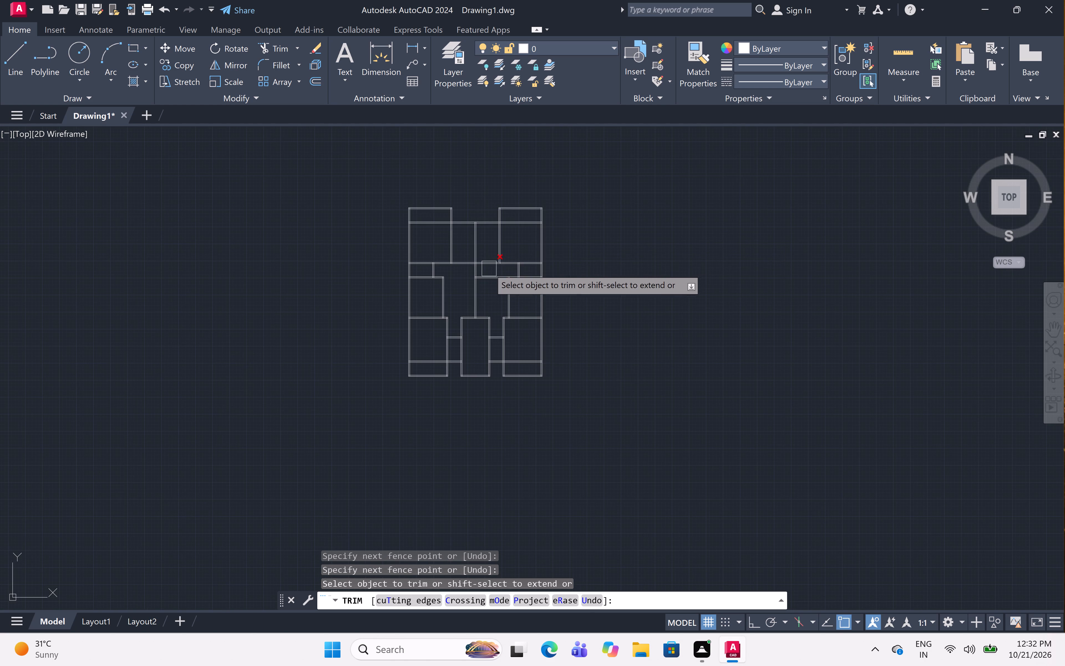
pyautogui.scroll(5, 489, 269)
pyautogui.click(487, 280)
pyautogui.click(452, 414)
pyautogui.scroll(2, 337, 351)
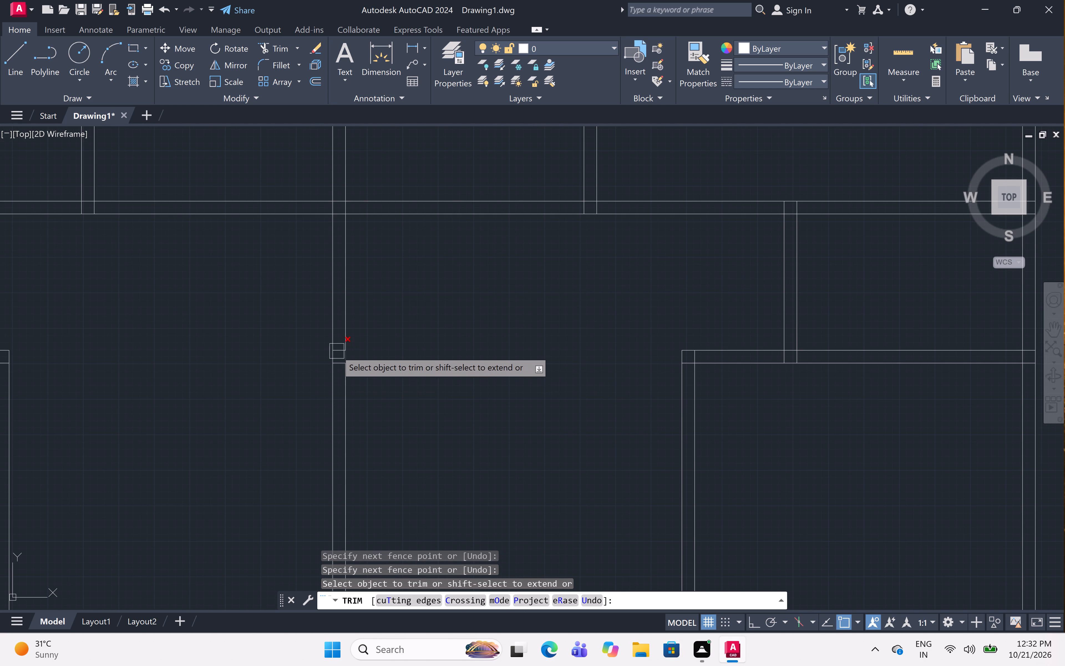
pyautogui.scroll(4, 337, 351)
pyautogui.click(334, 326)
pyautogui.click(338, 539)
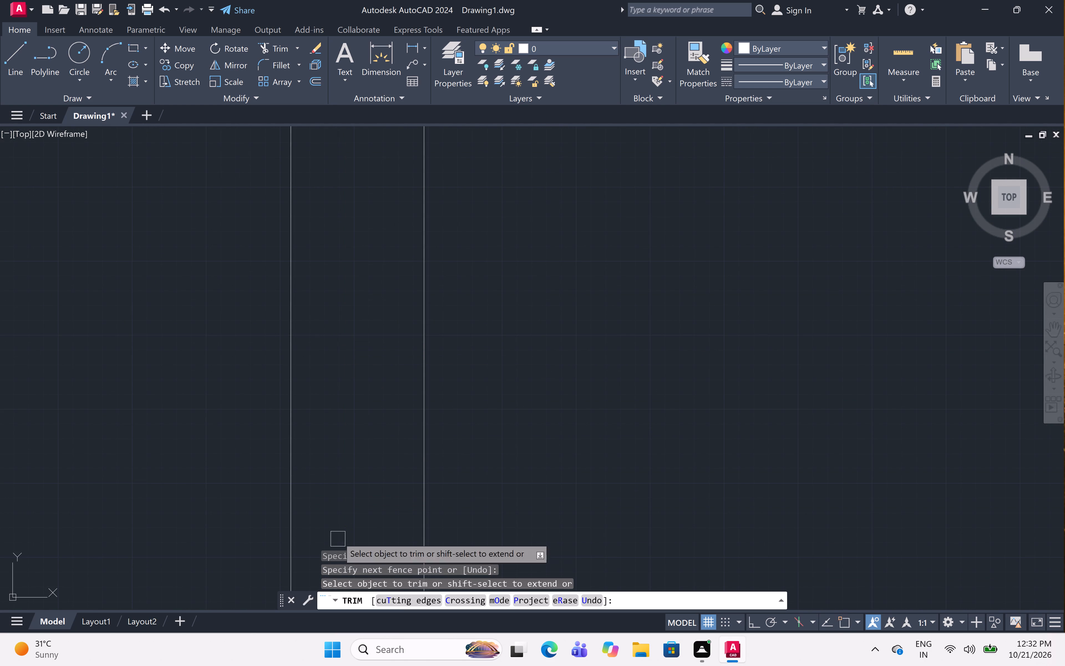
pyautogui.scroll(-6, 400, 432)
pyautogui.scroll(-5, 438, 405)
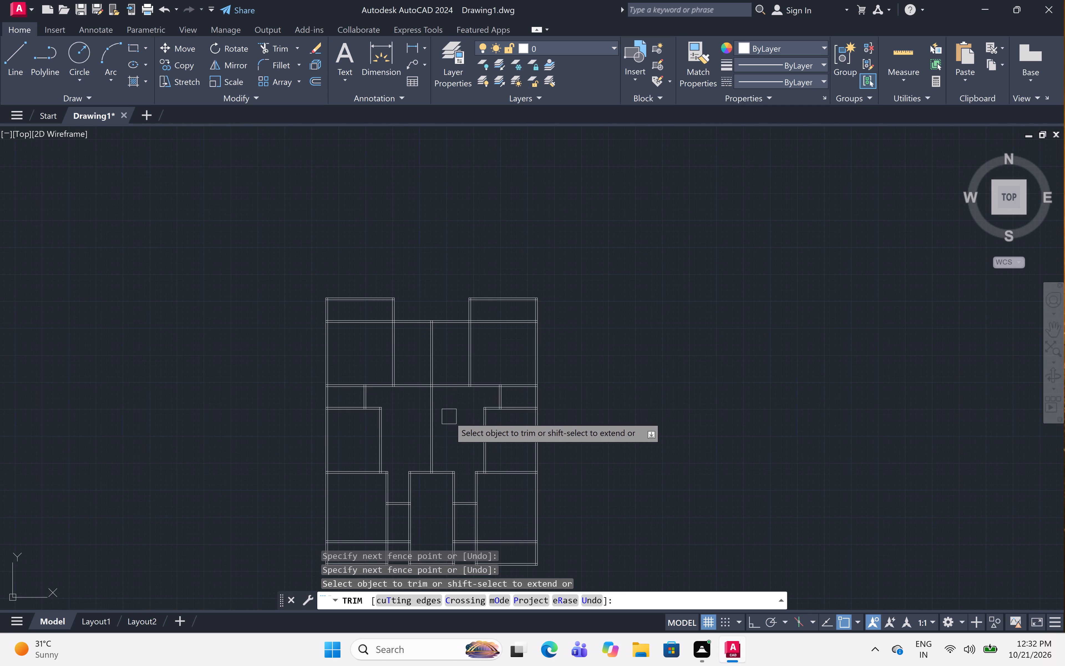
pyautogui.moveTo(450, 417); pyautogui.dragTo(517, 345, button='middle')
pyautogui.moveTo(556, 318); pyautogui.dragTo(568, 331, button='middle')
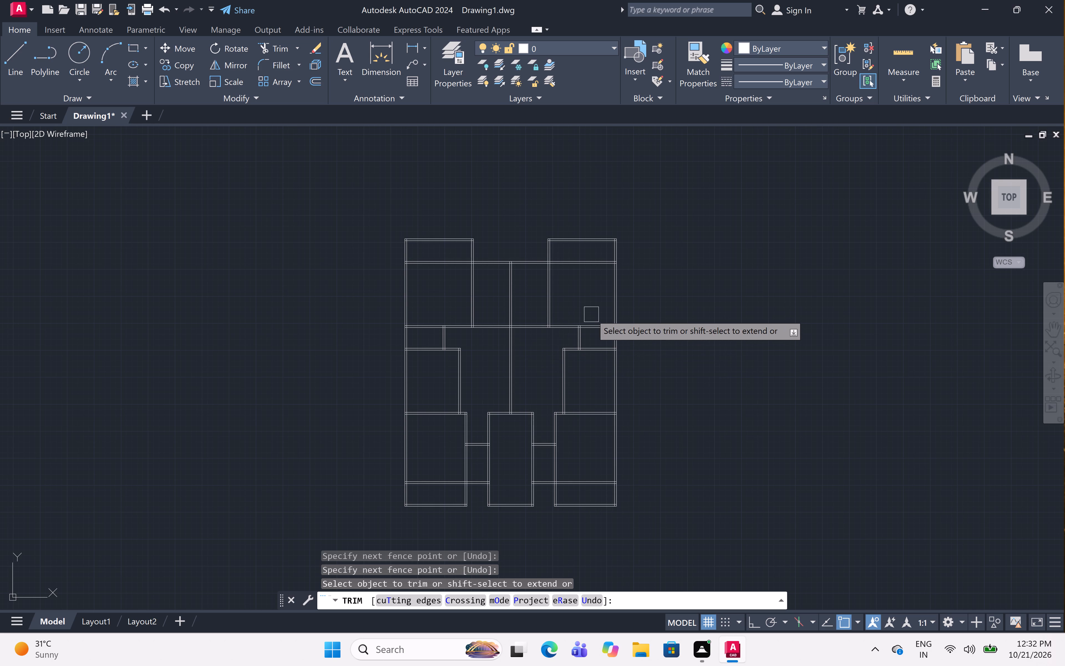
pyautogui.press('Escape')
# Create a new layer and set its color to index 142.
pyautogui.click(695, 186)
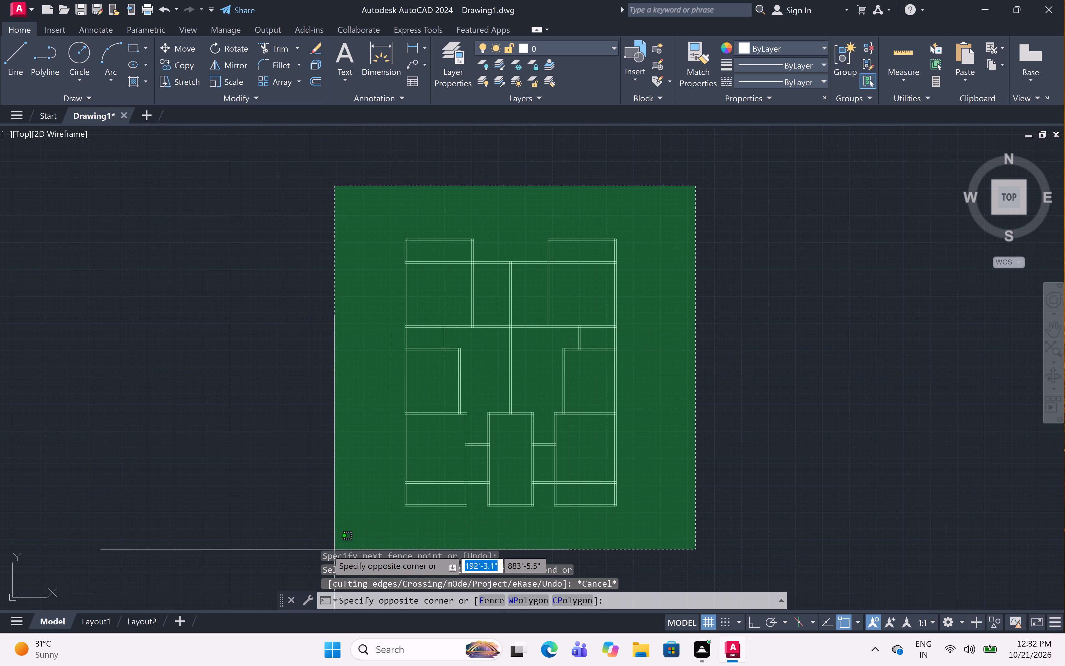
pyautogui.click(318, 549)
pyautogui.click(437, 80)
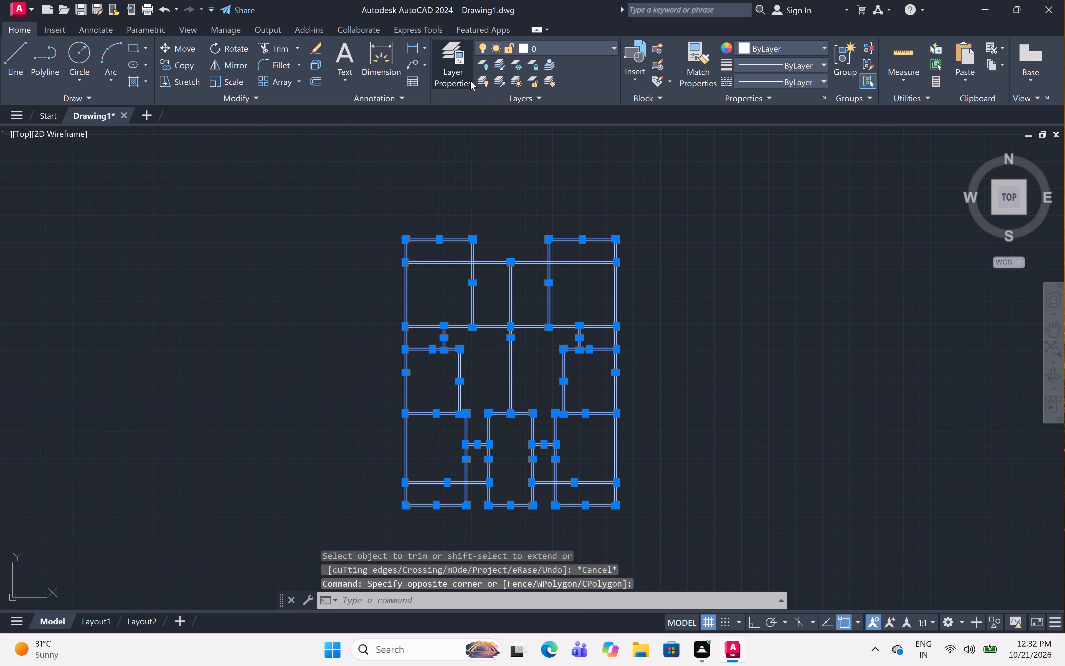
pyautogui.rightClick(758, 84)
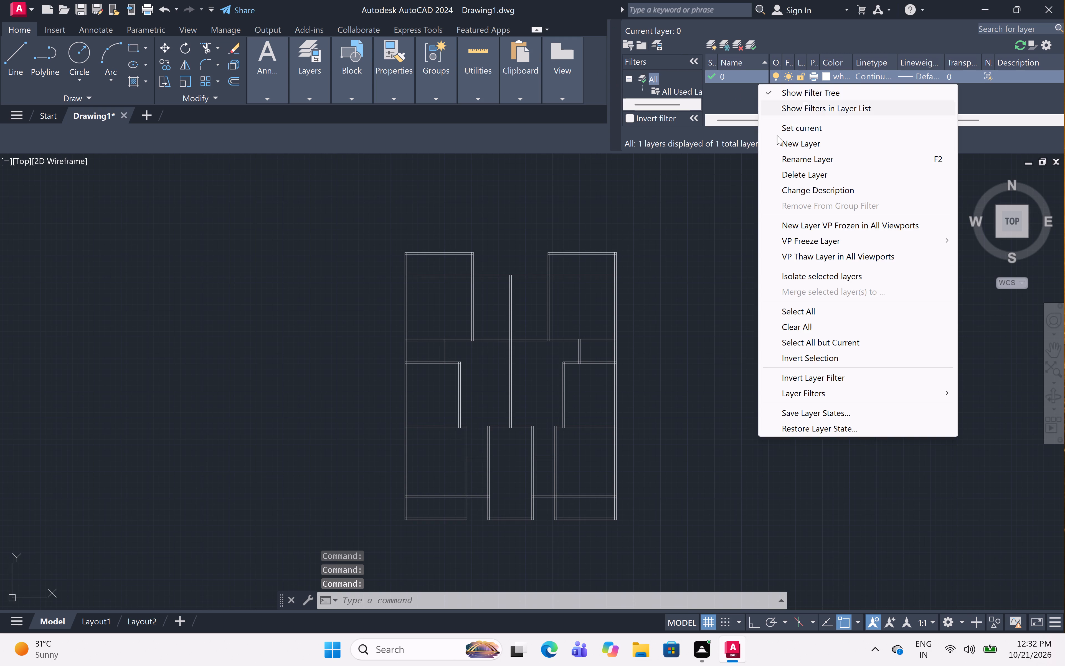
pyautogui.click(825, 139)
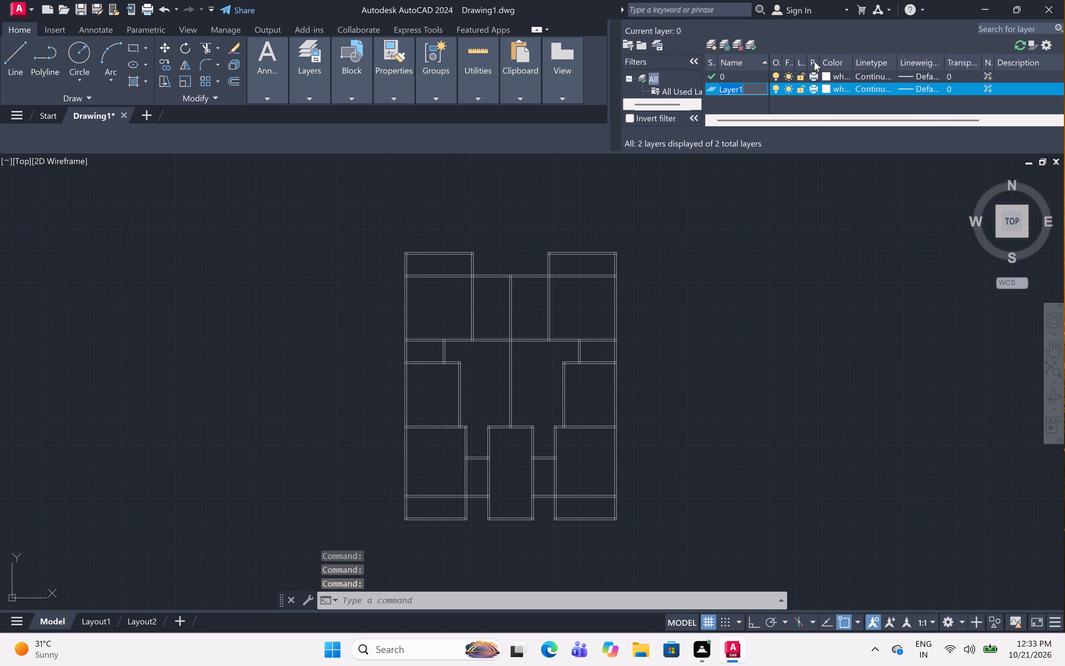
pyautogui.click(827, 92)
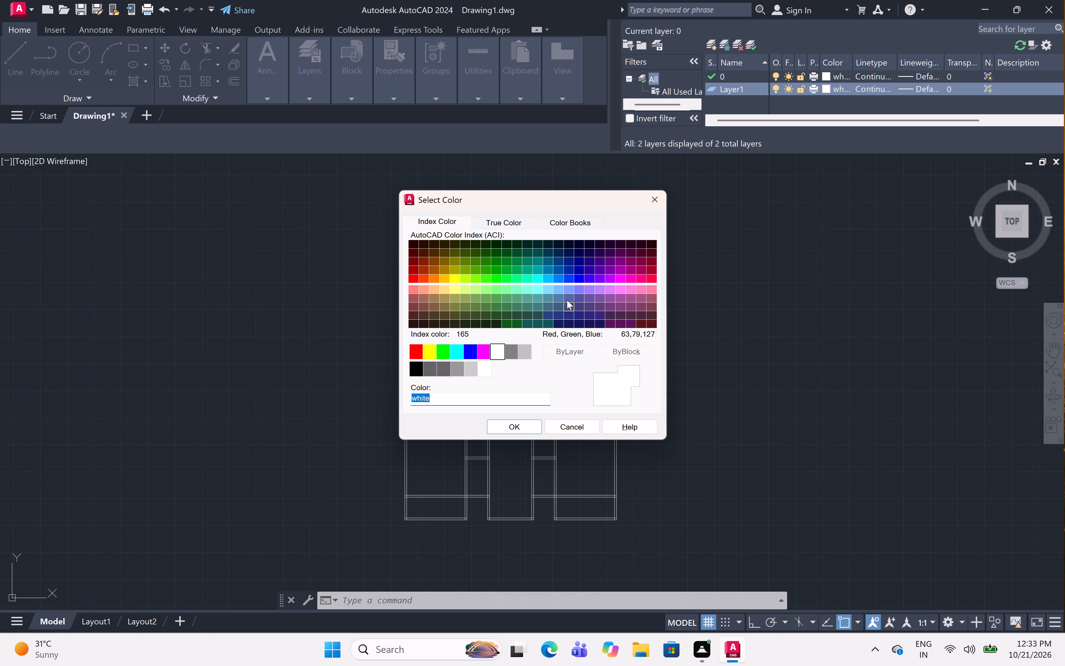
pyautogui.click(533, 269)
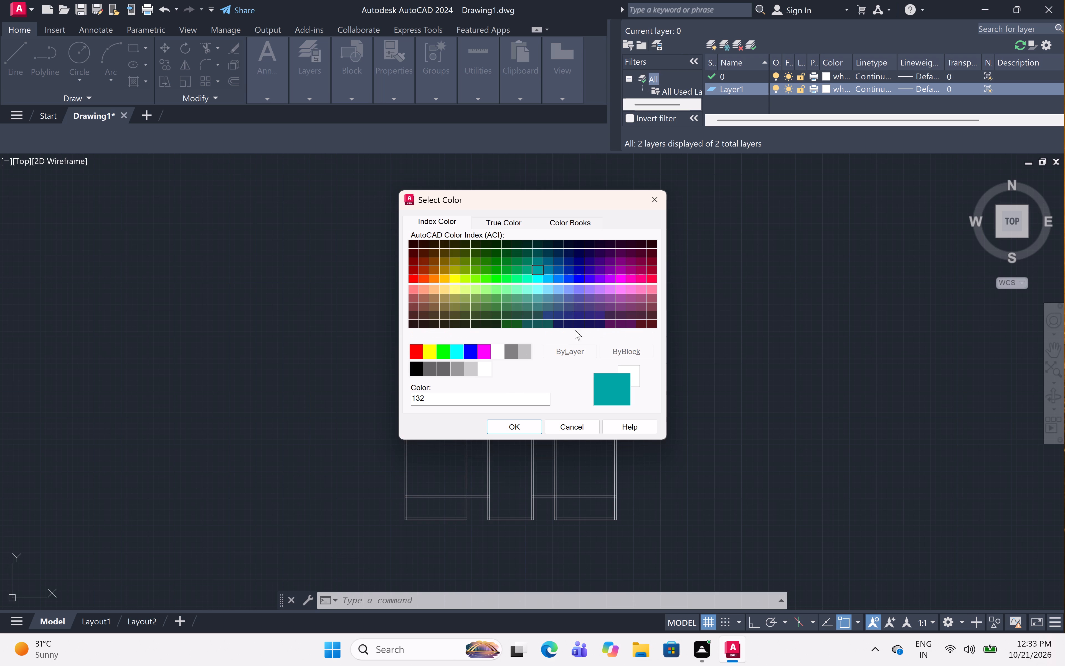
pyautogui.click(547, 267)
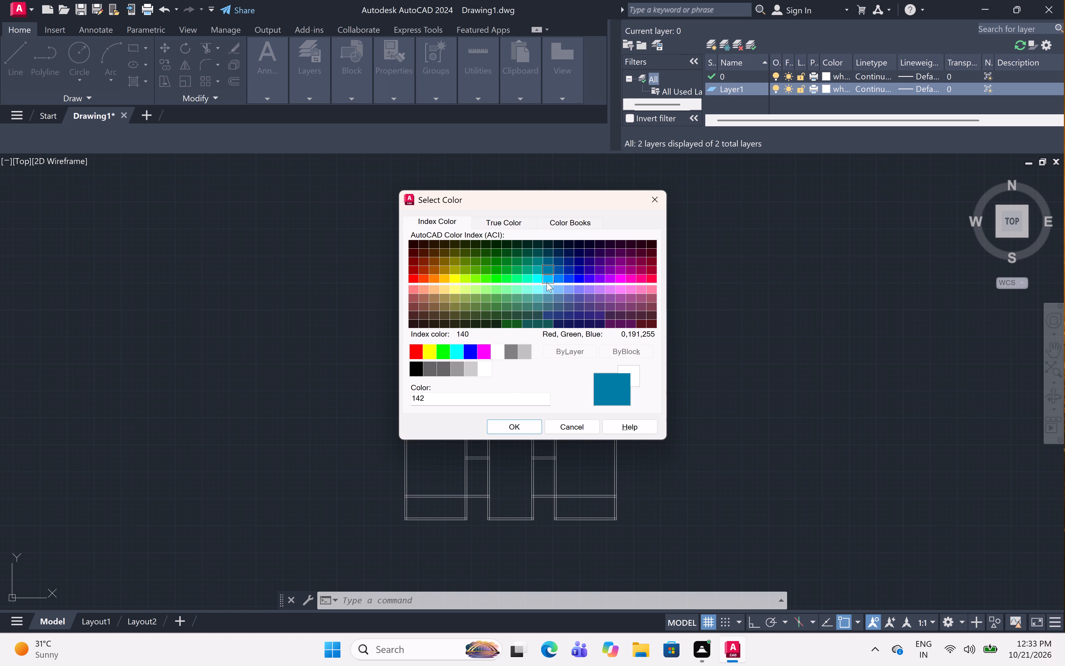
pyautogui.click(524, 426)
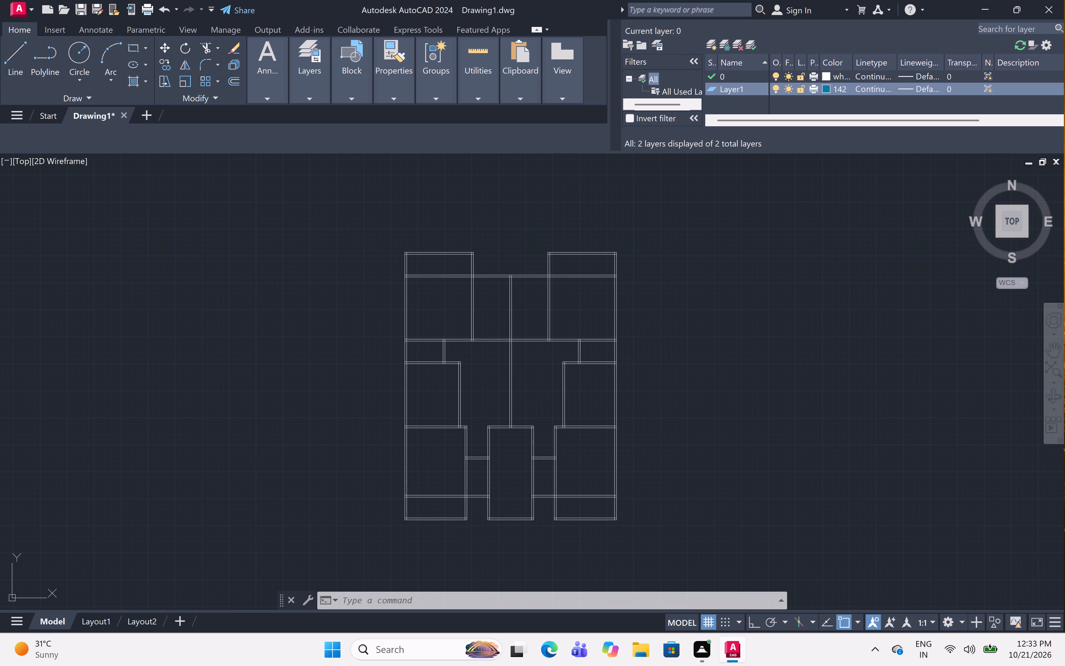
# Move all the floor plan walls onto Layer1.
pyautogui.click(638, 226)
pyautogui.click(338, 550)
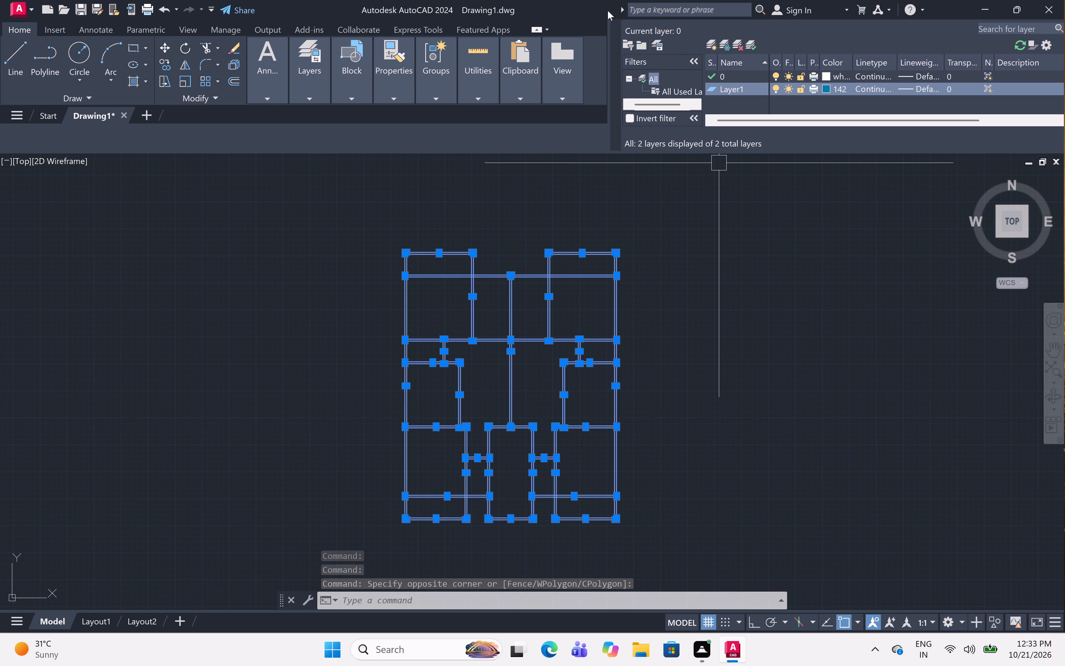
pyautogui.click(616, 23)
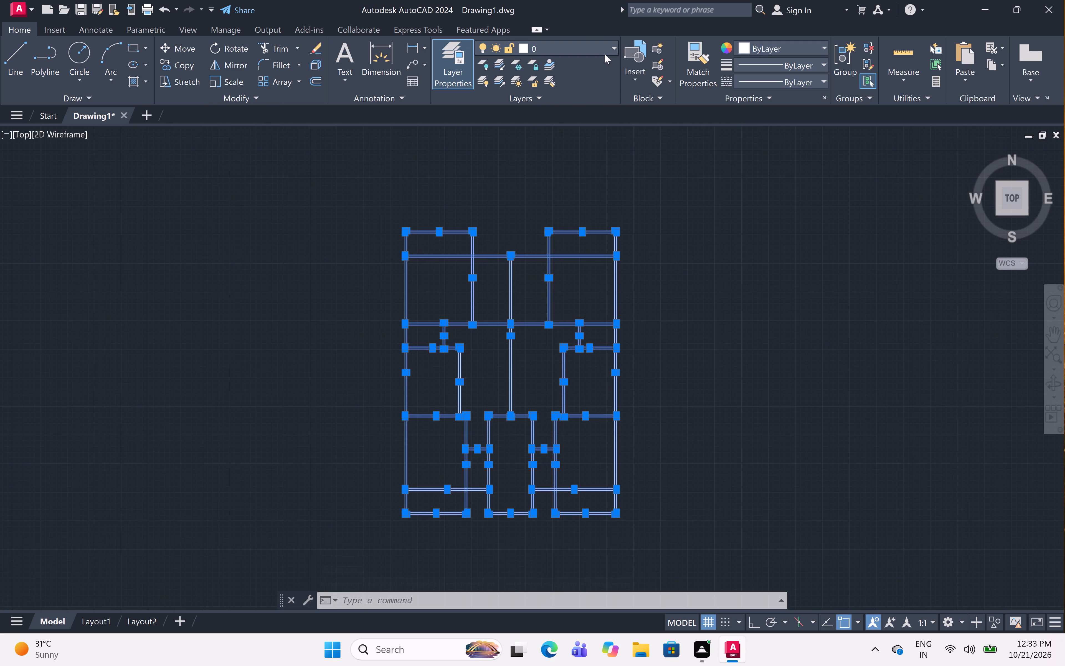
pyautogui.click(588, 47)
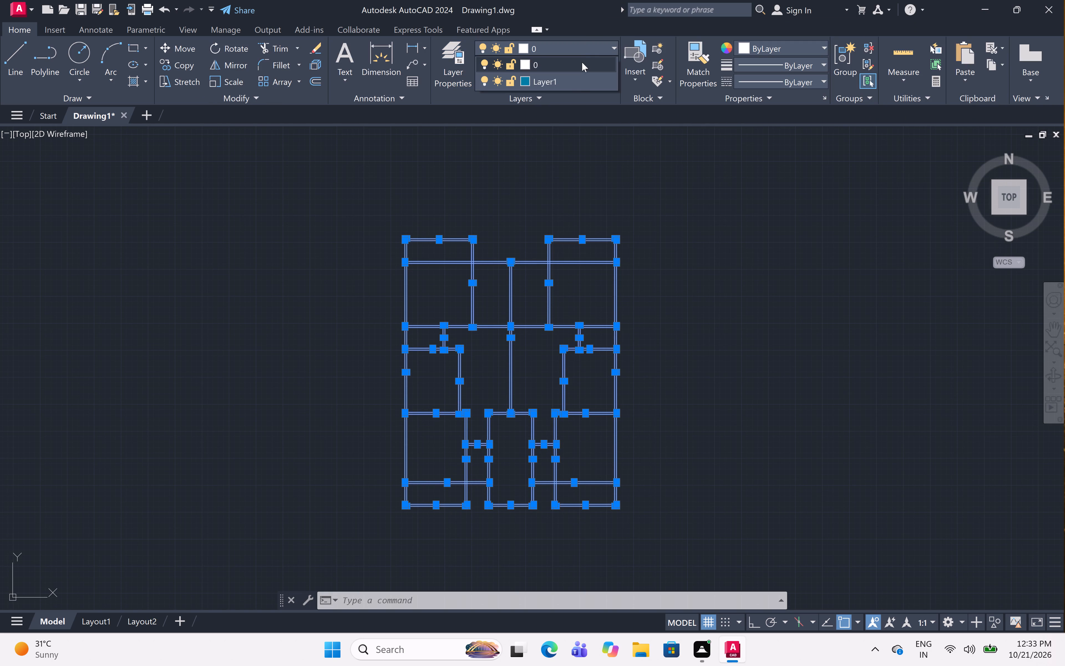
pyautogui.click(577, 82)
pyautogui.press('Escape')
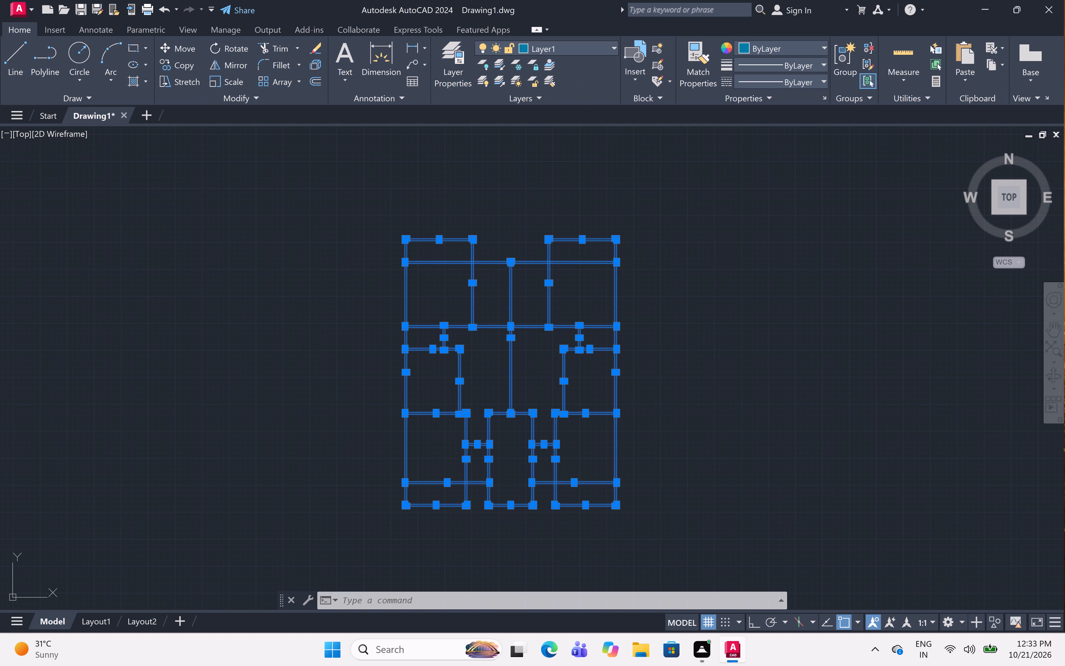
pyautogui.scroll(1, 623, 301)
pyautogui.moveTo(623, 301); pyautogui.dragTo(700, 226, button='middle')
pyautogui.scroll(-1, 704, 228)
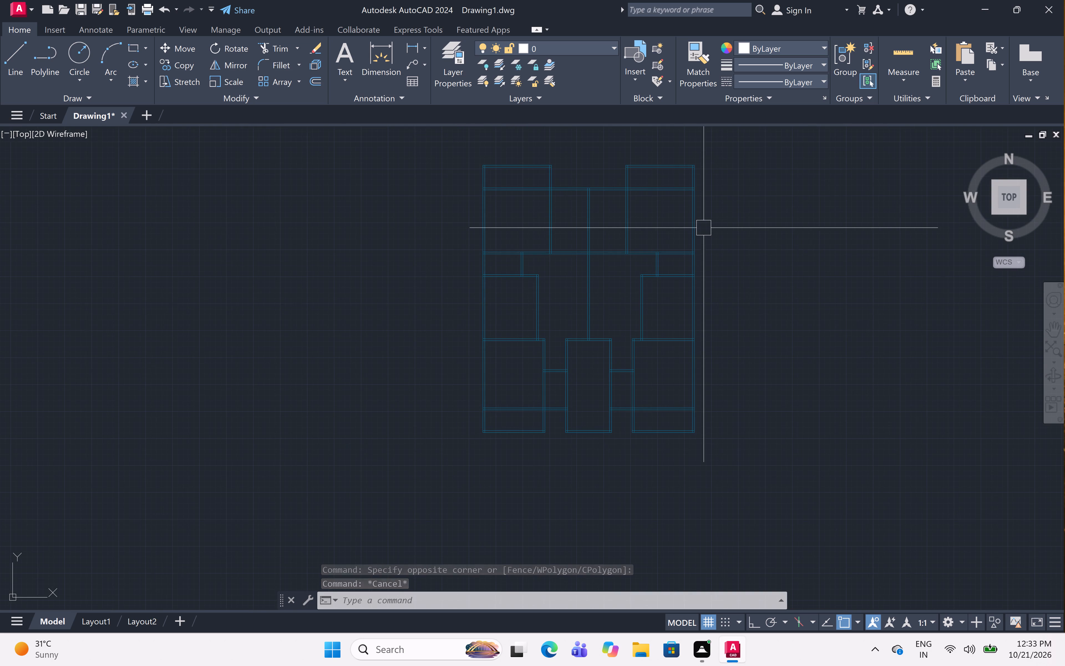
pyautogui.moveTo(739, 239); pyautogui.dragTo(723, 254, button='middle')
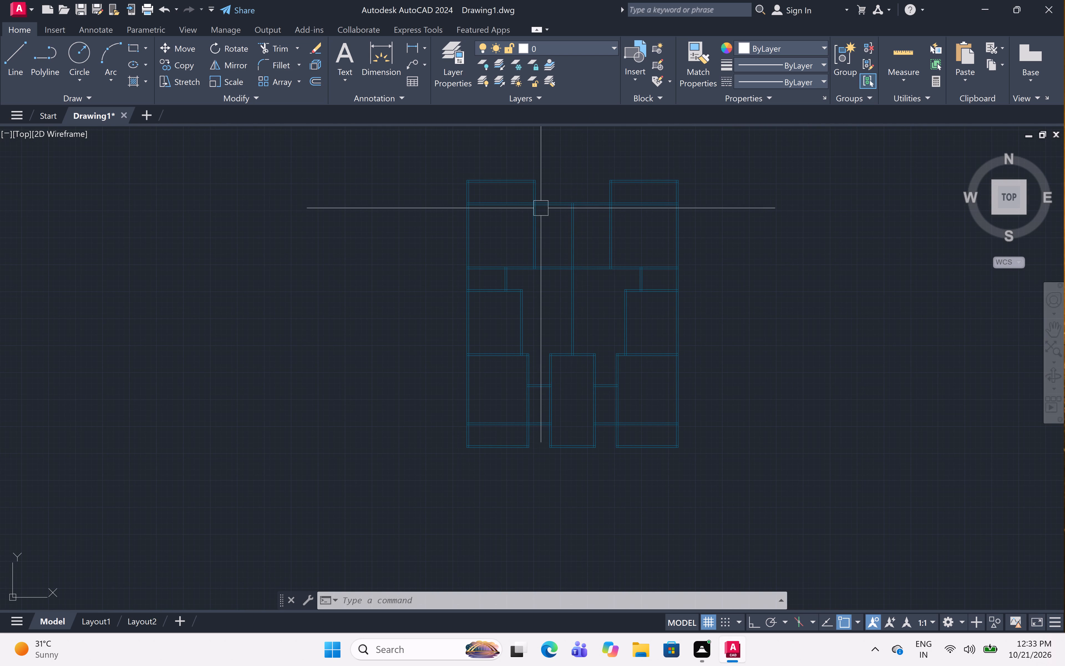
# Create a second new layer, set its color to index 160, and make it the current layer.
pyautogui.scroll(6, 492, 172)
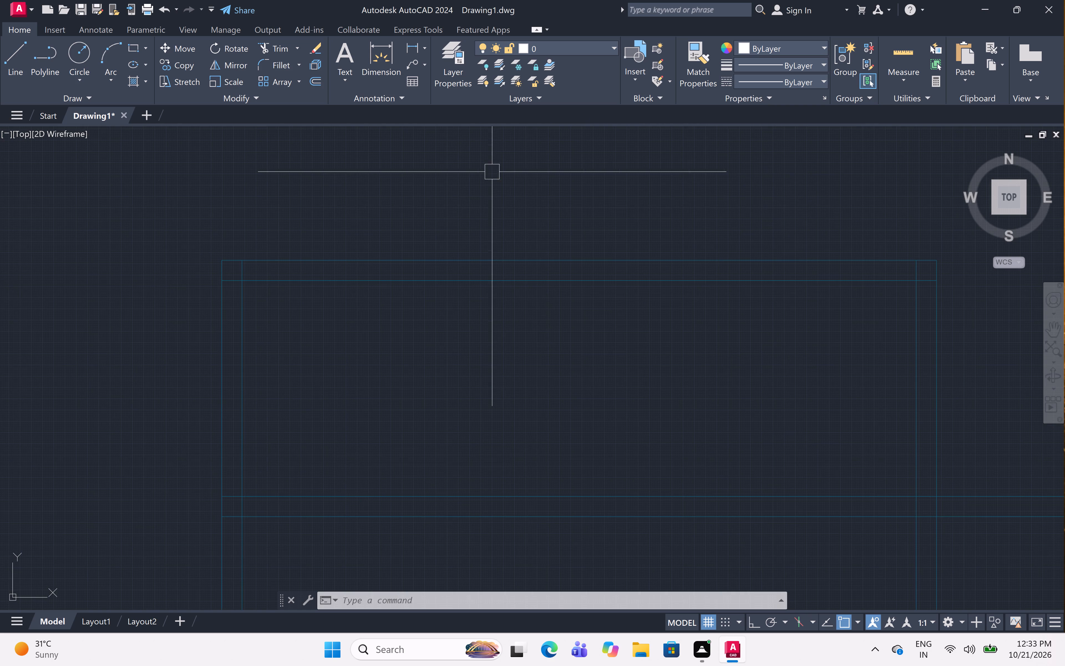
pyautogui.scroll(-2, 538, 210)
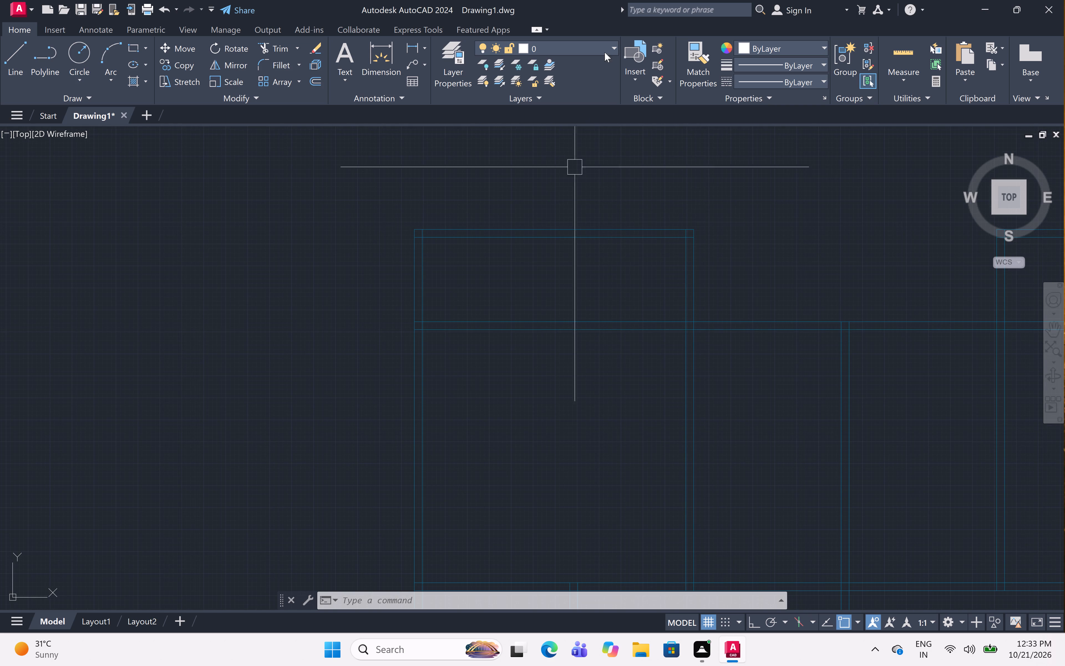
pyautogui.click(458, 70)
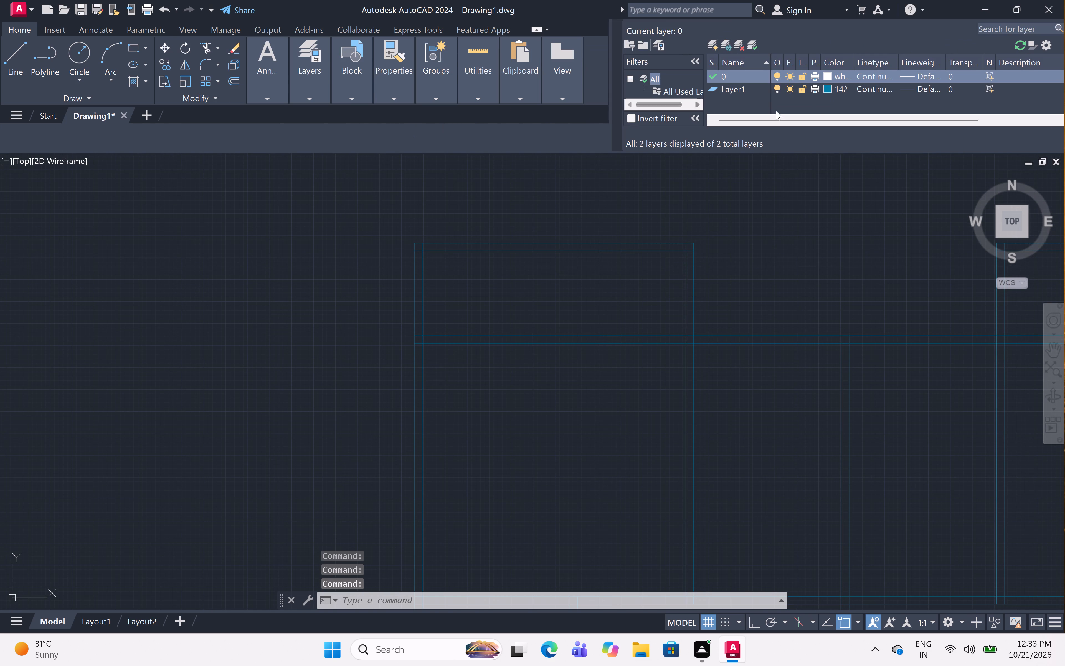
pyautogui.rightClick(817, 105)
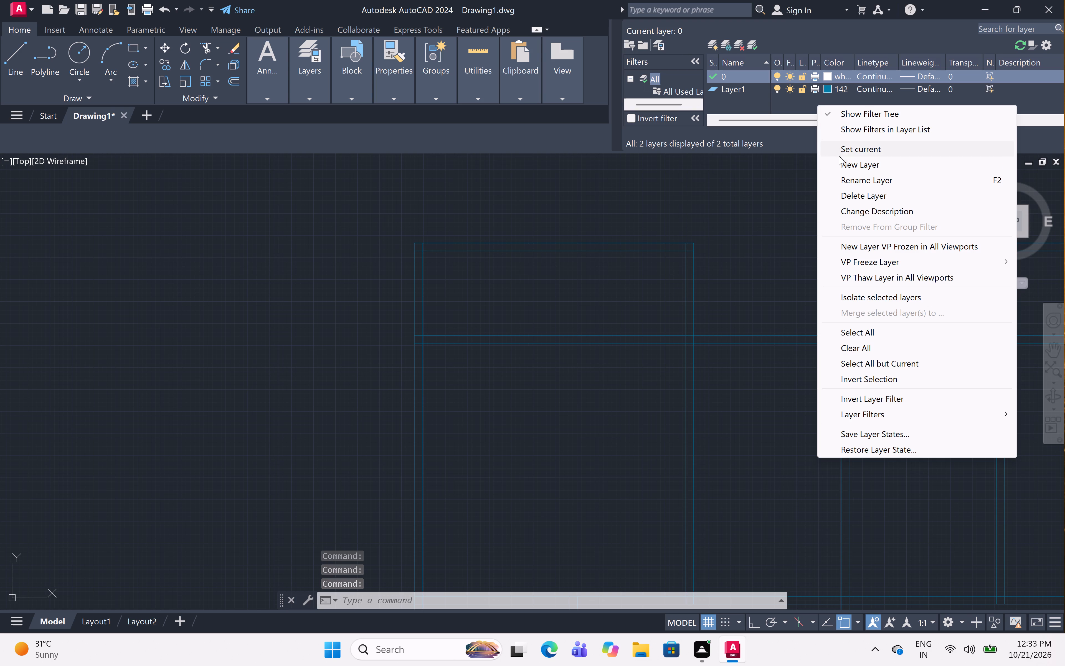
pyautogui.click(840, 157)
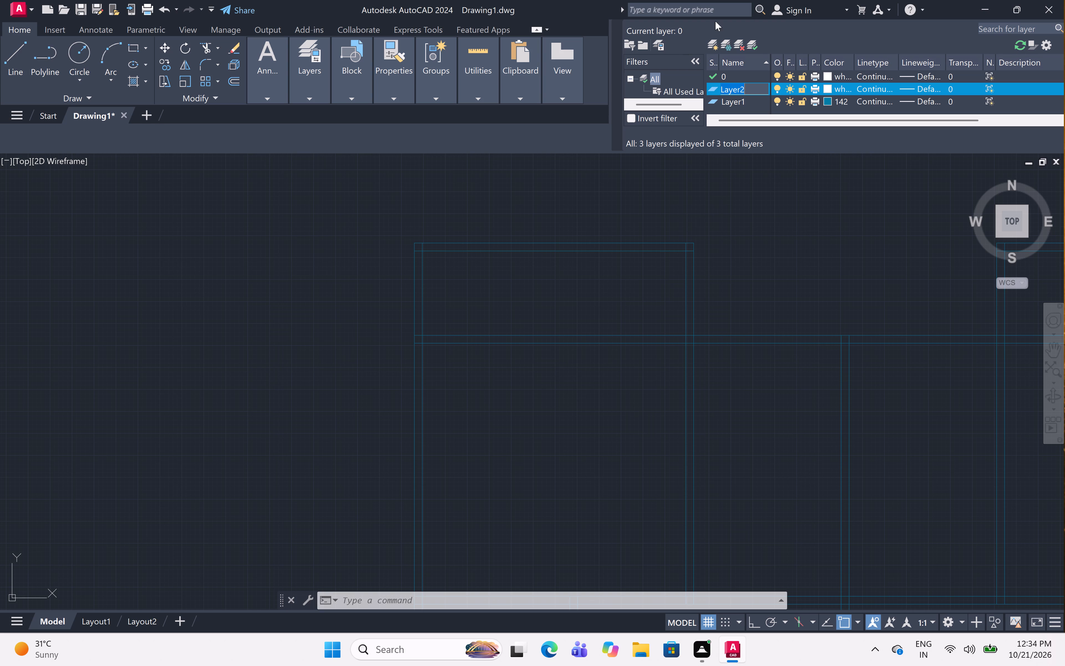
pyautogui.click(827, 87)
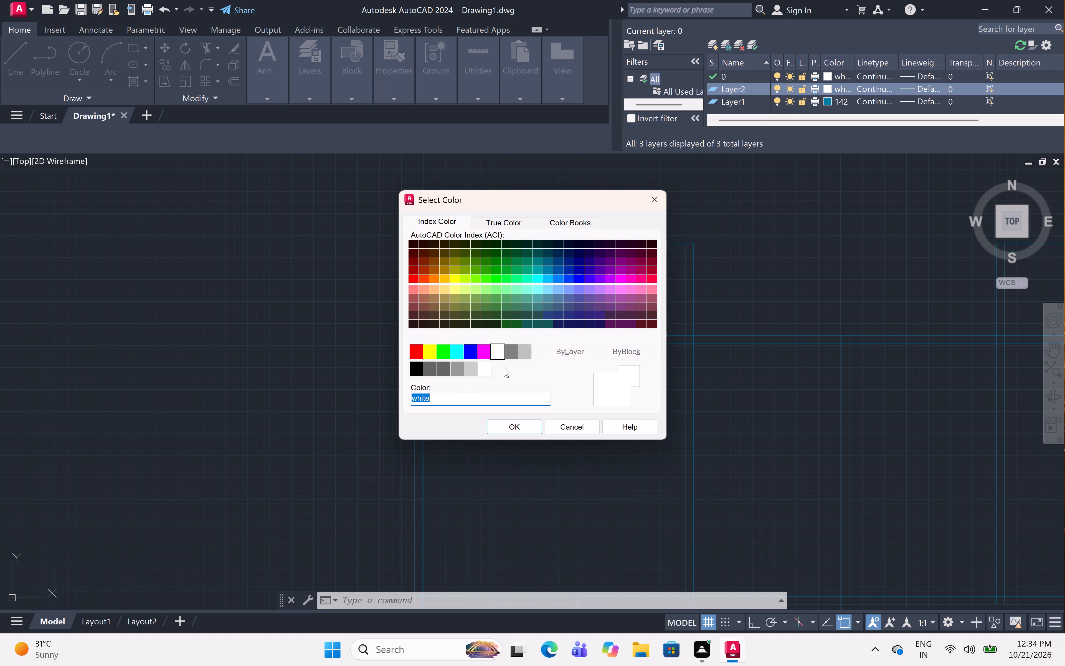
pyautogui.click(566, 279)
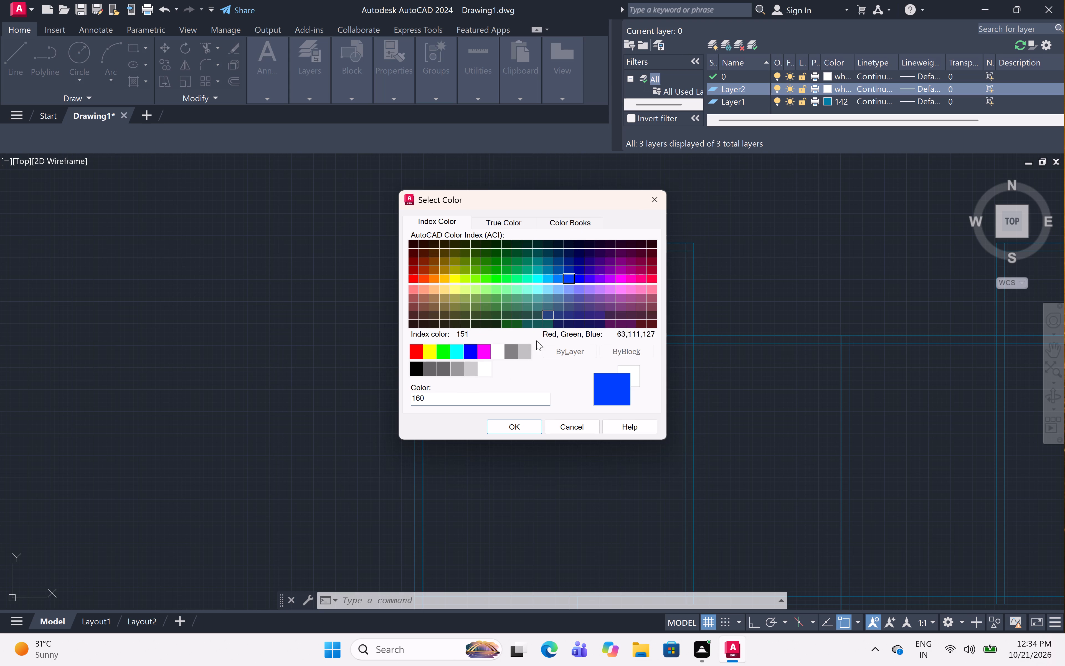
pyautogui.click(535, 426)
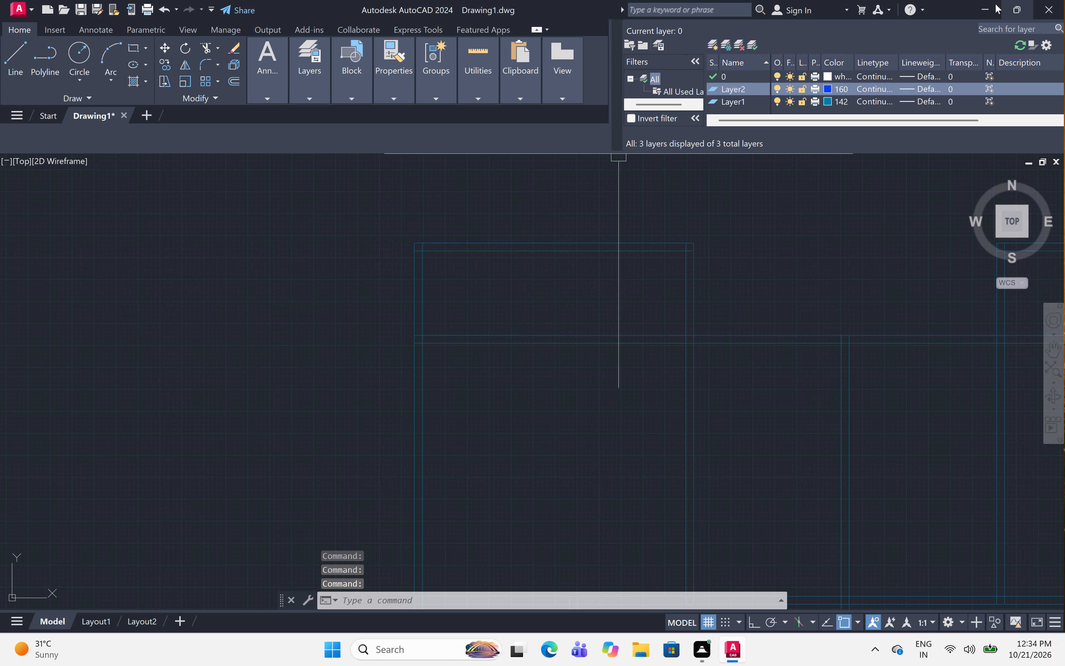
pyautogui.moveTo(610, 21); pyautogui.dragTo(607, 22)
pyautogui.click(618, 25)
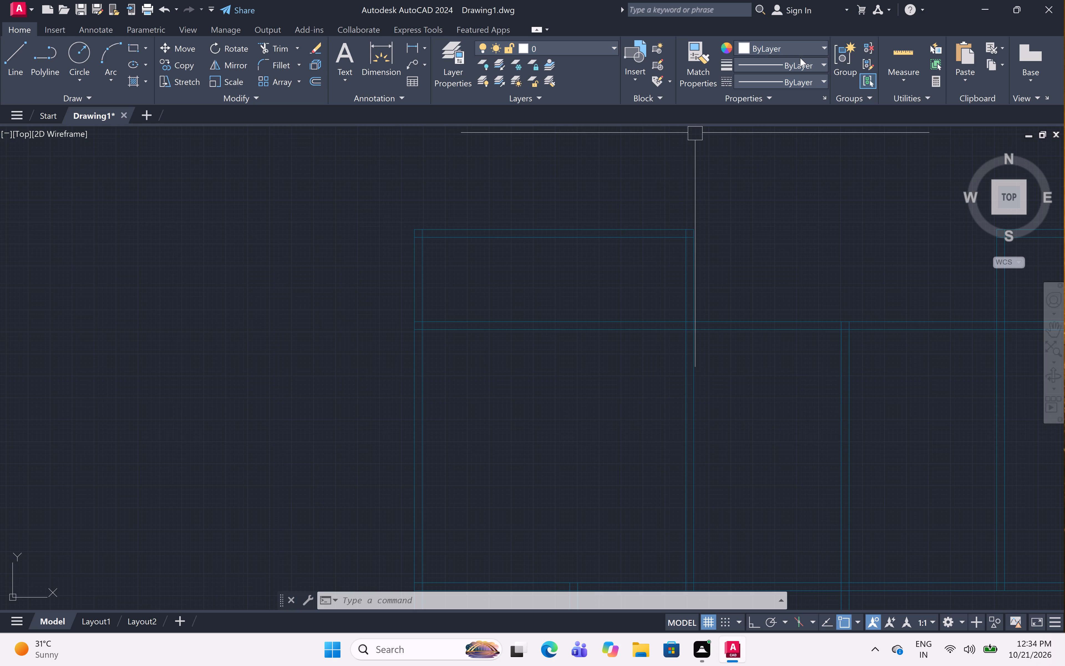
pyautogui.click(593, 51)
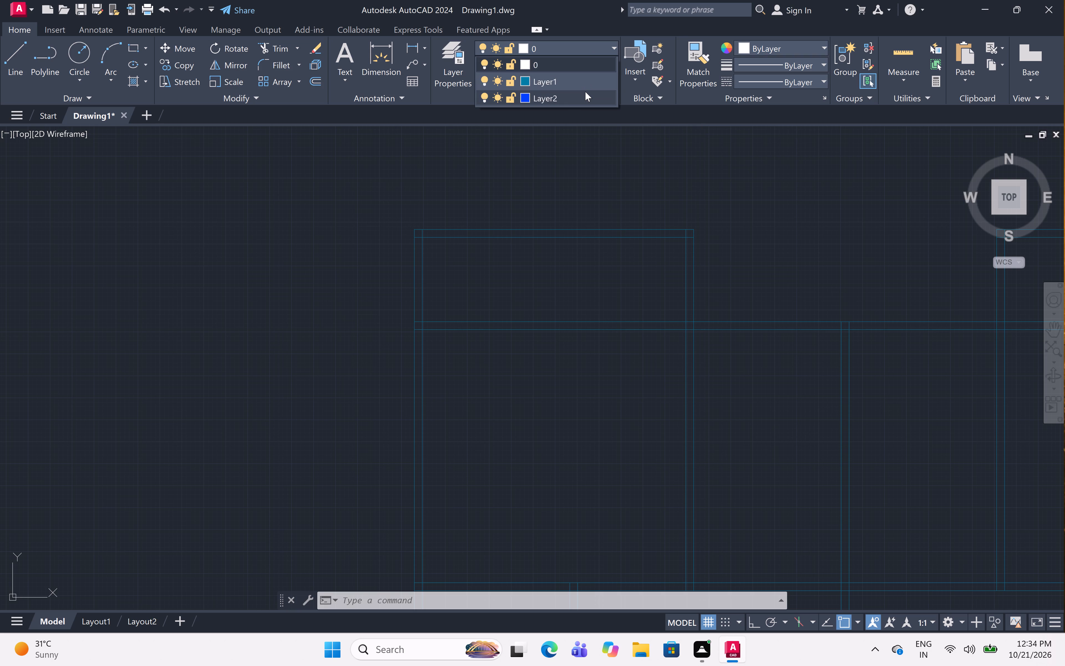
pyautogui.click(585, 92)
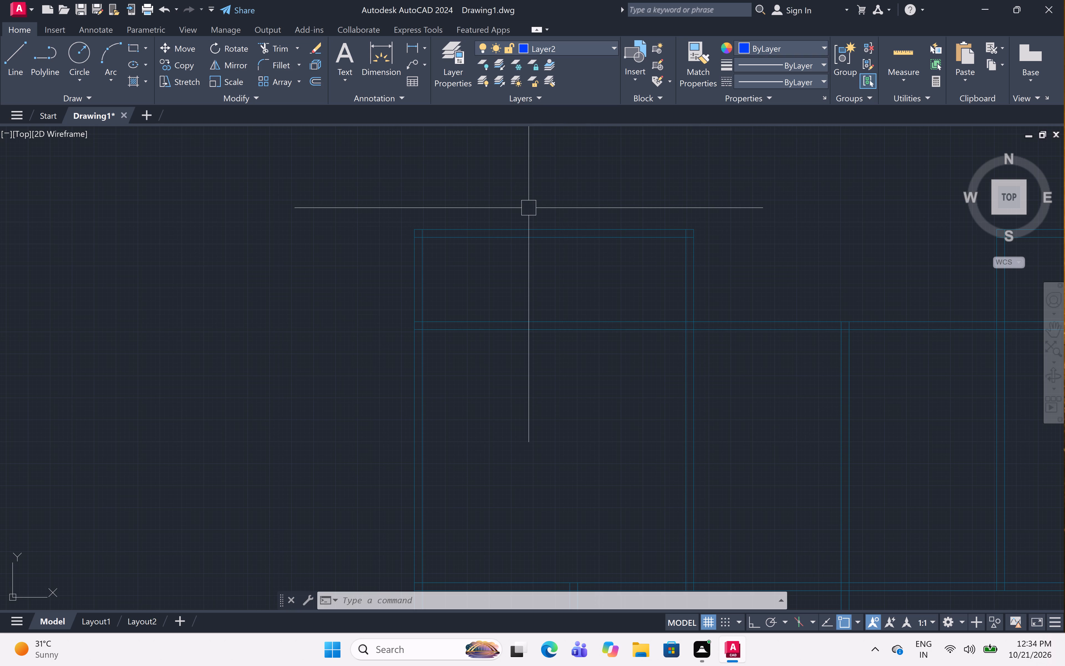
# With Ortho on, draw a closed 5' long line rectangle across the wall thickness in the upper horizontal wall, left of the central wall.
pyautogui.scroll(2, 532, 220)
pyautogui.write('l')
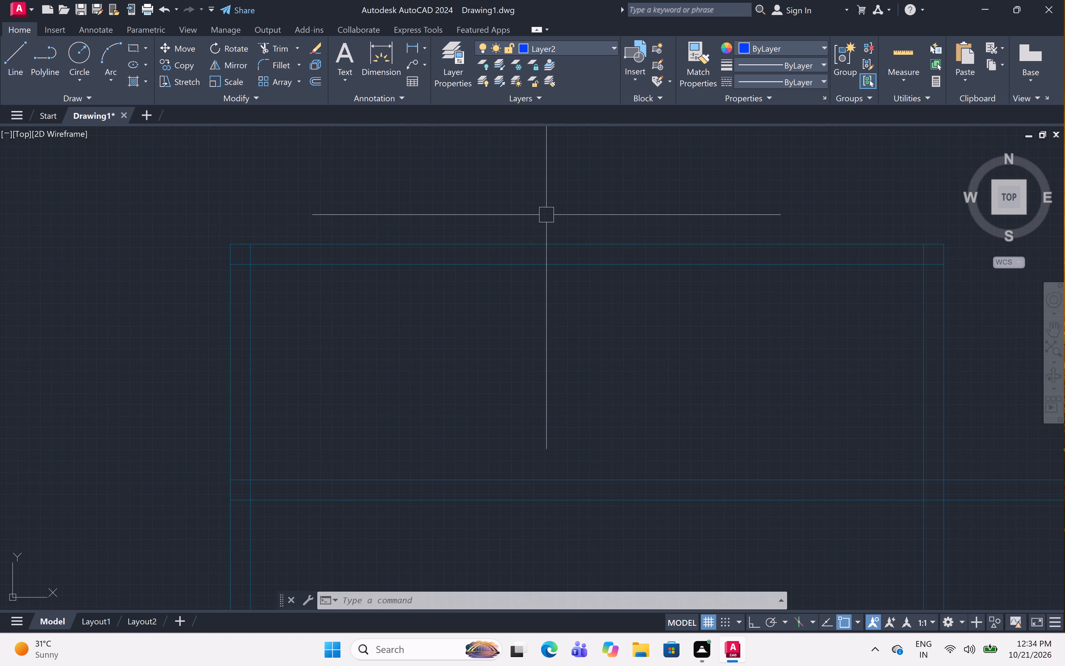
pyautogui.press('space')
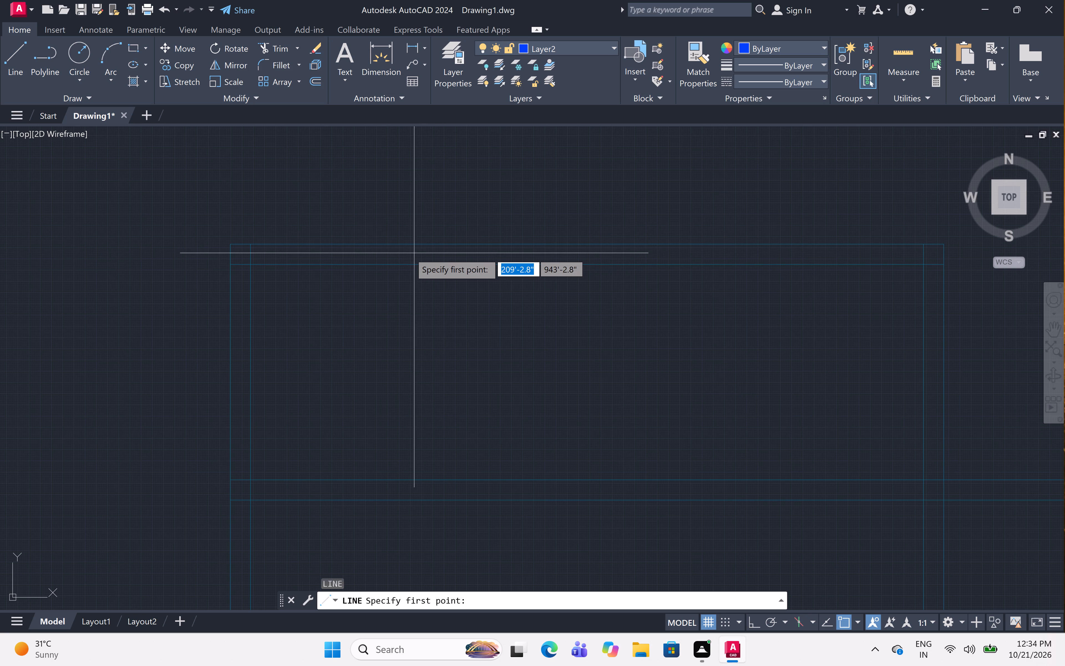
pyautogui.scroll(-3, 412, 238)
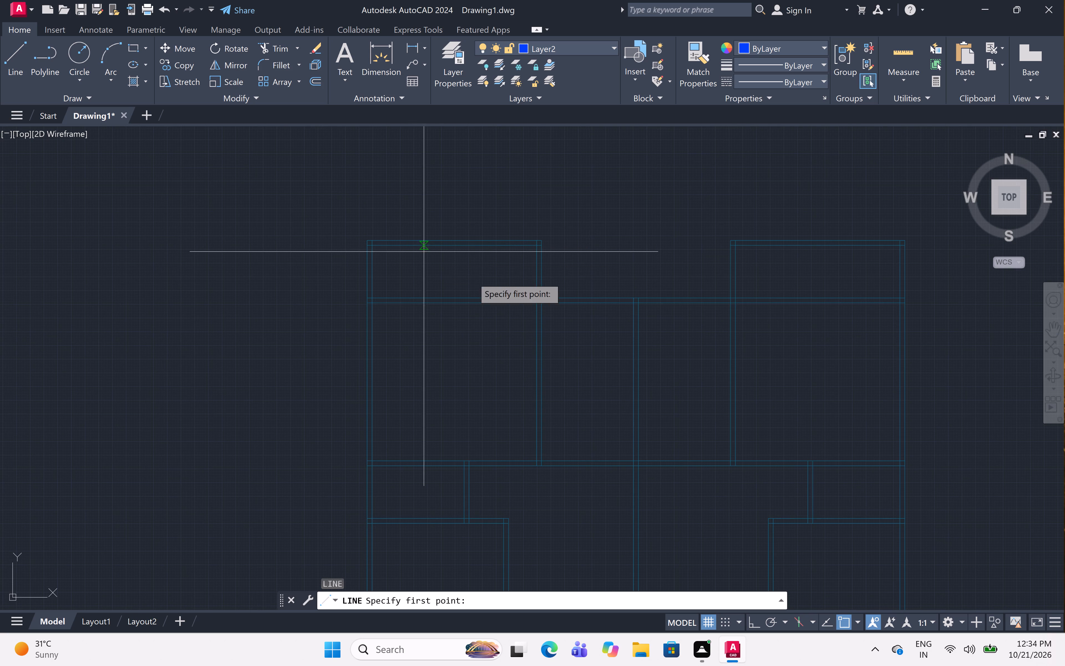
pyautogui.scroll(4, 615, 299)
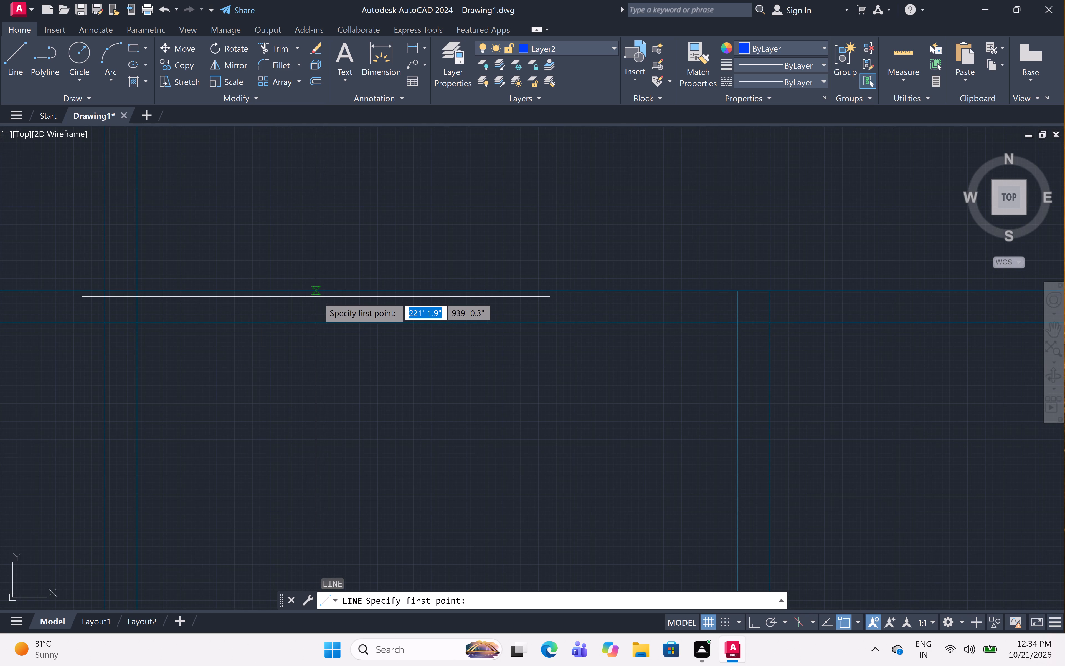
pyautogui.click(238, 290)
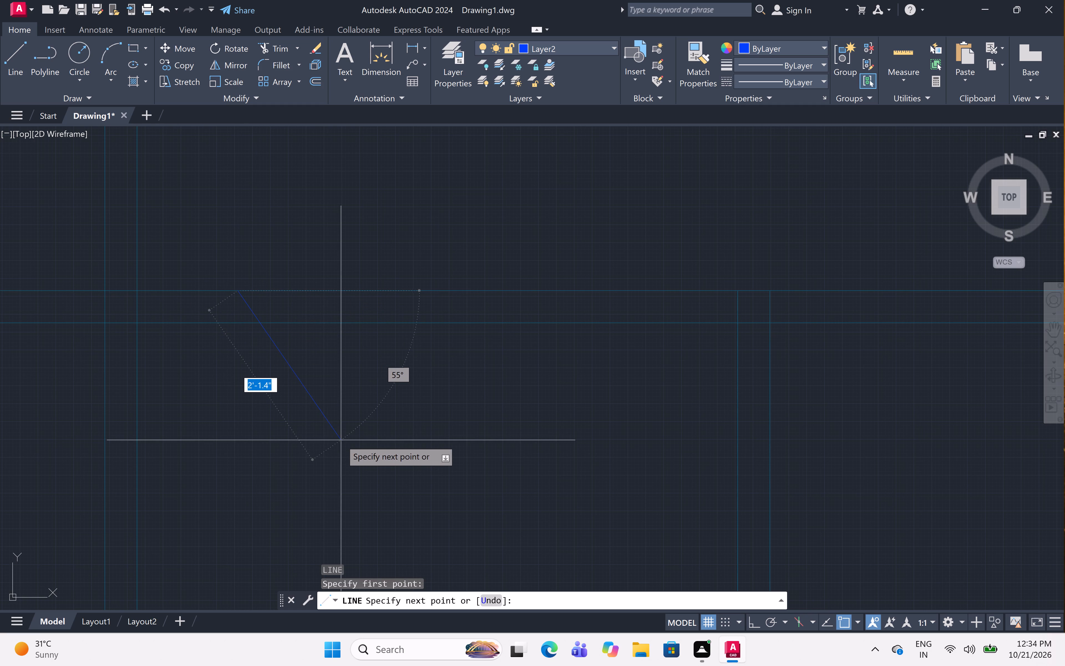
pyautogui.press('F8')
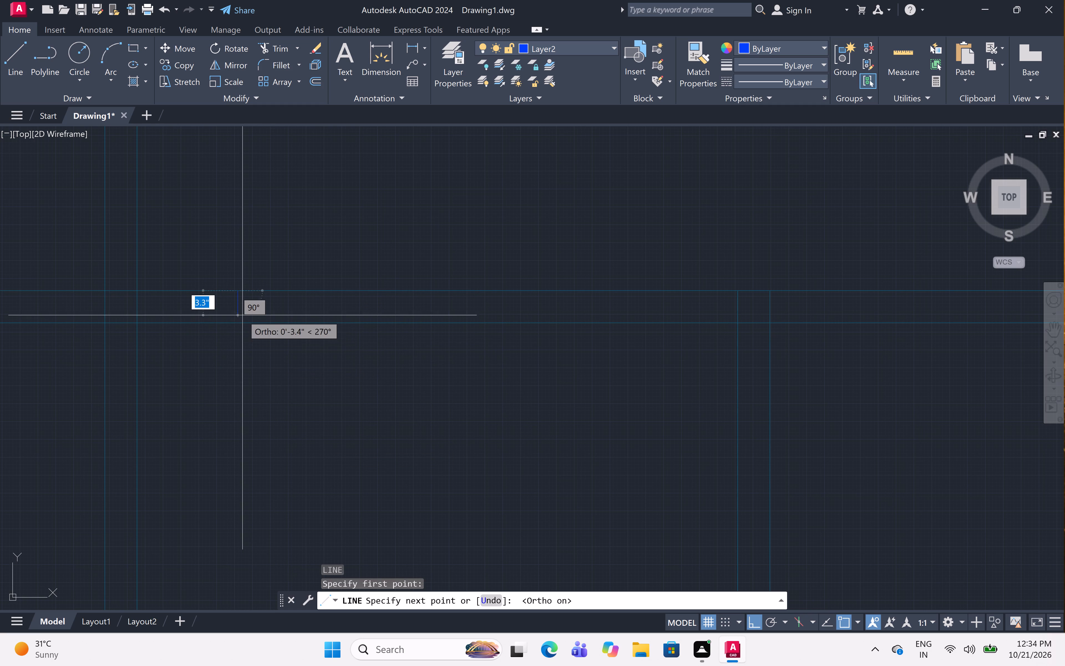
pyautogui.click(239, 324)
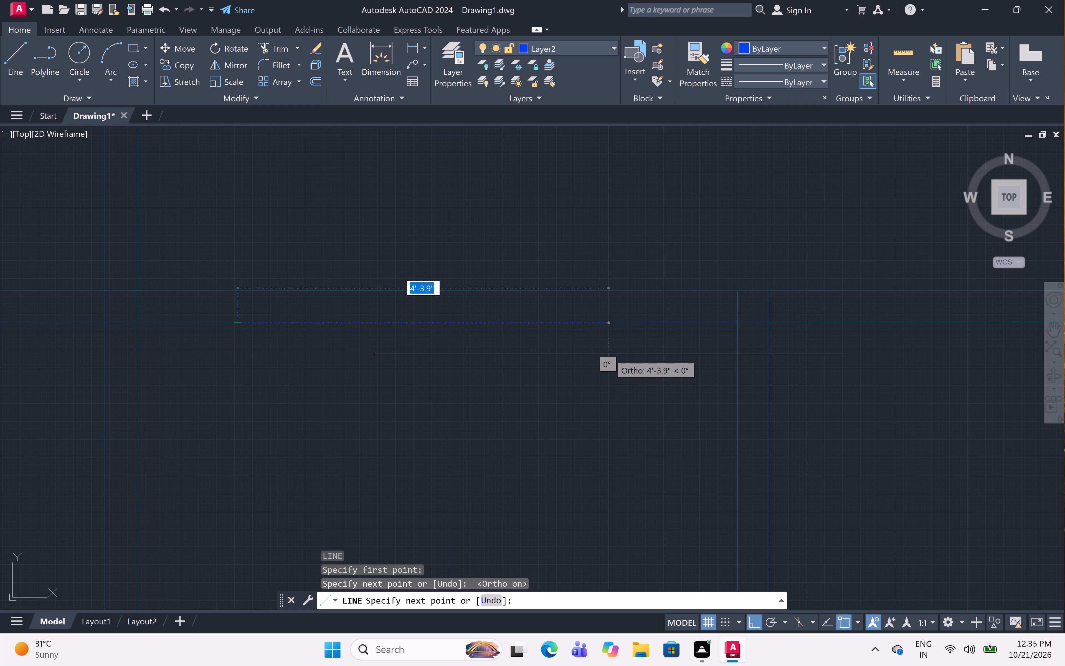
pyautogui.write("5'")
pyautogui.press('space')
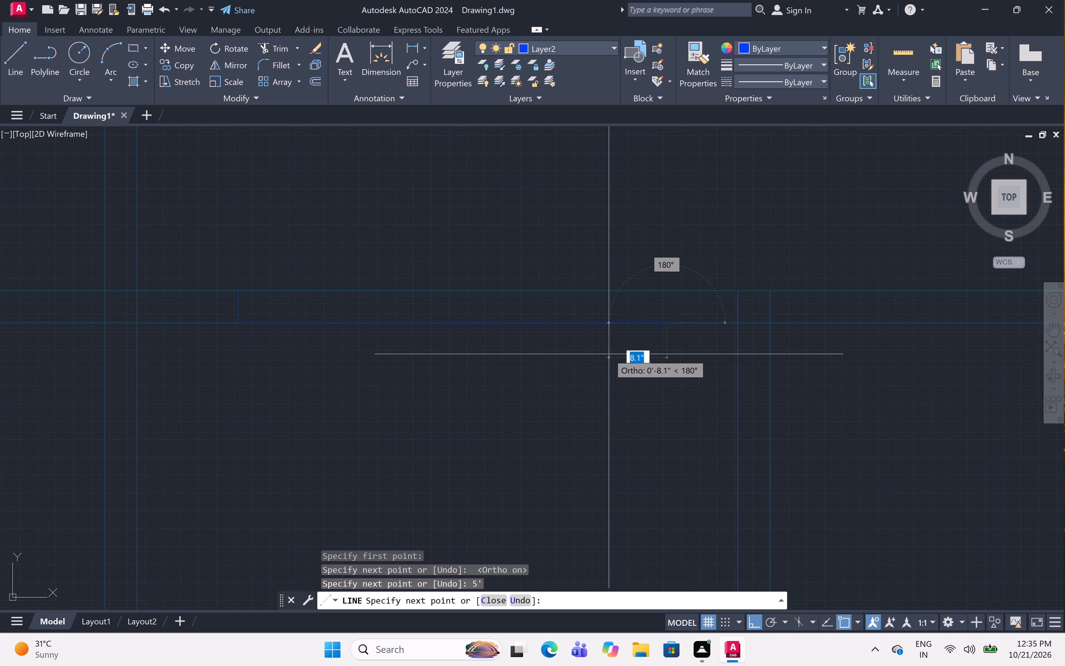
pyautogui.click(664, 288)
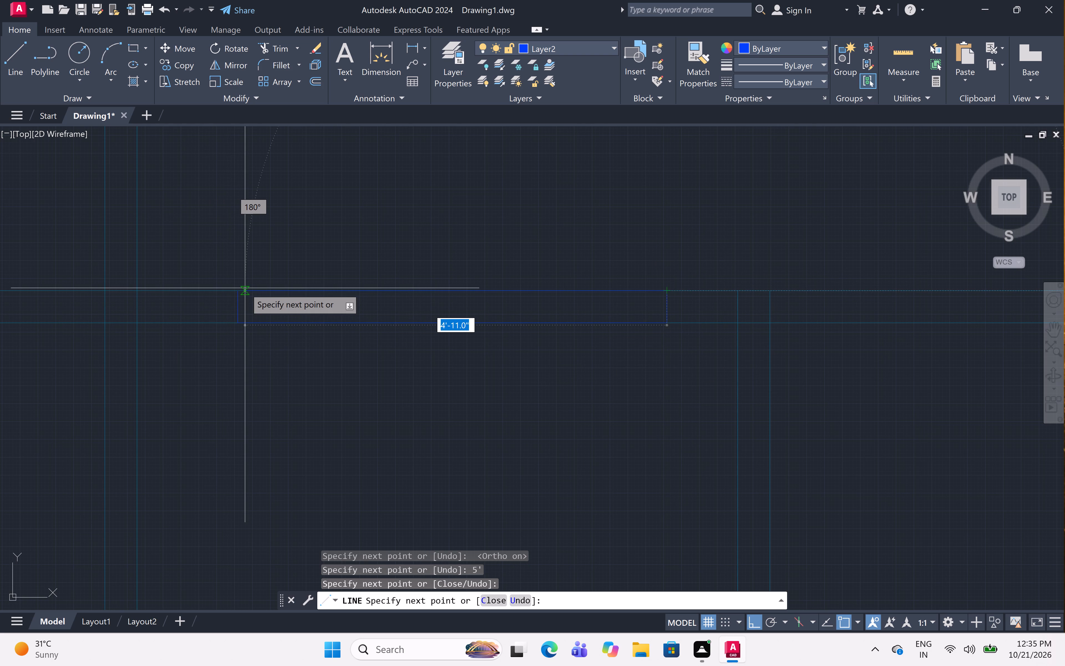
pyautogui.click(237, 289)
pyautogui.press('Escape')
pyautogui.scroll(-5, 320, 266)
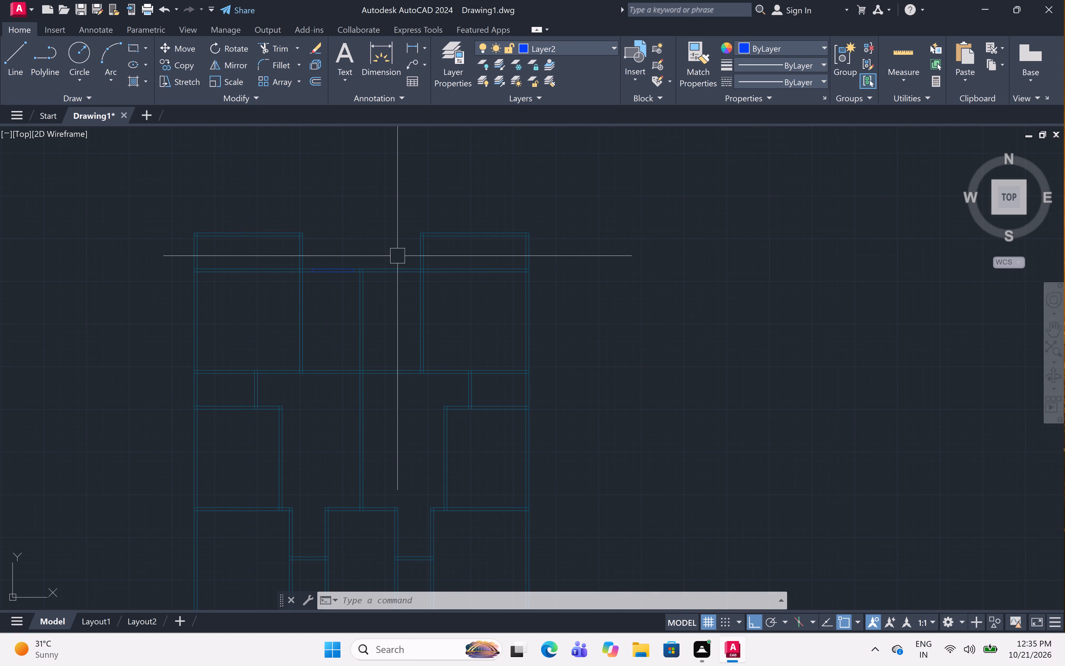
# Draw a matching closed 5' long line rectangle across the wall thickness in the upper horizontal wall, right of the central wall.
pyautogui.scroll(4, 343, 249)
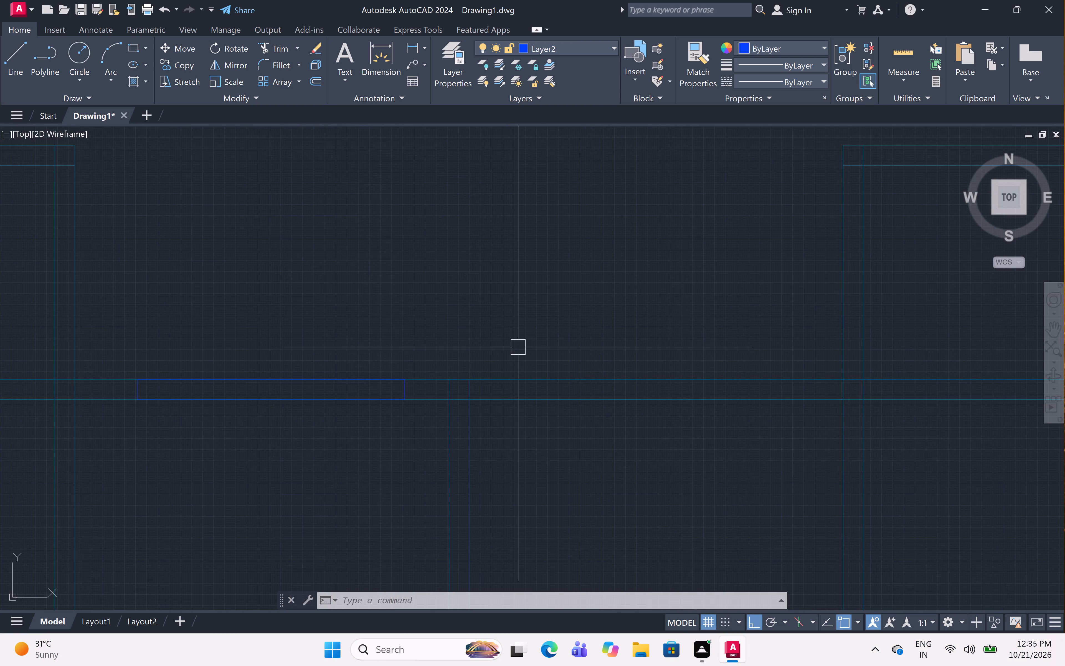
pyautogui.write('l')
pyautogui.press('space')
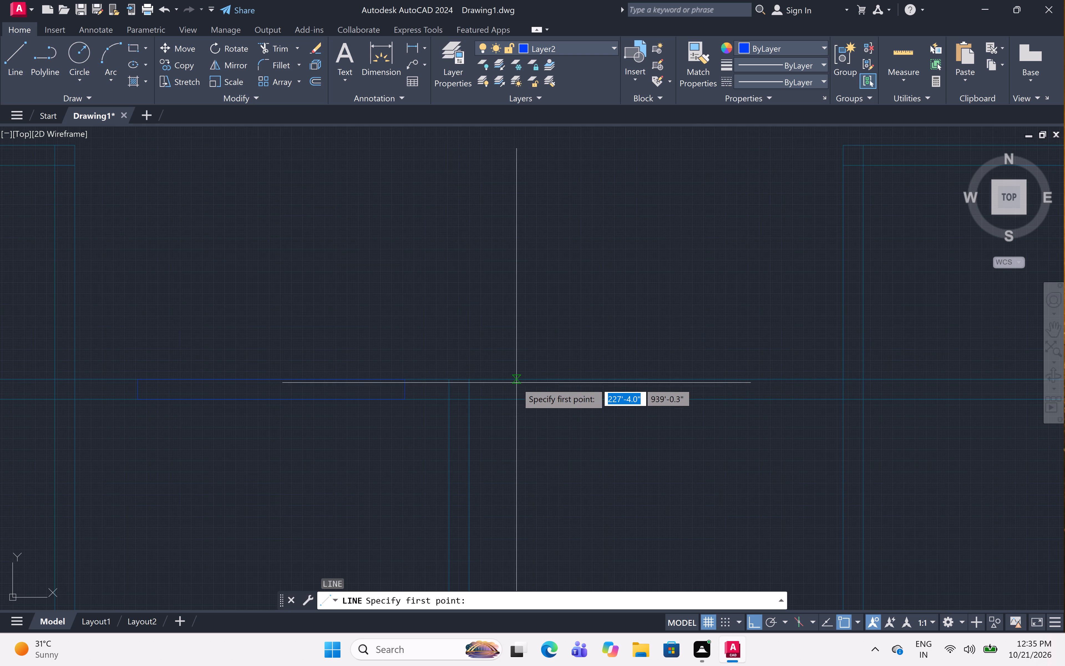
pyautogui.click(522, 378)
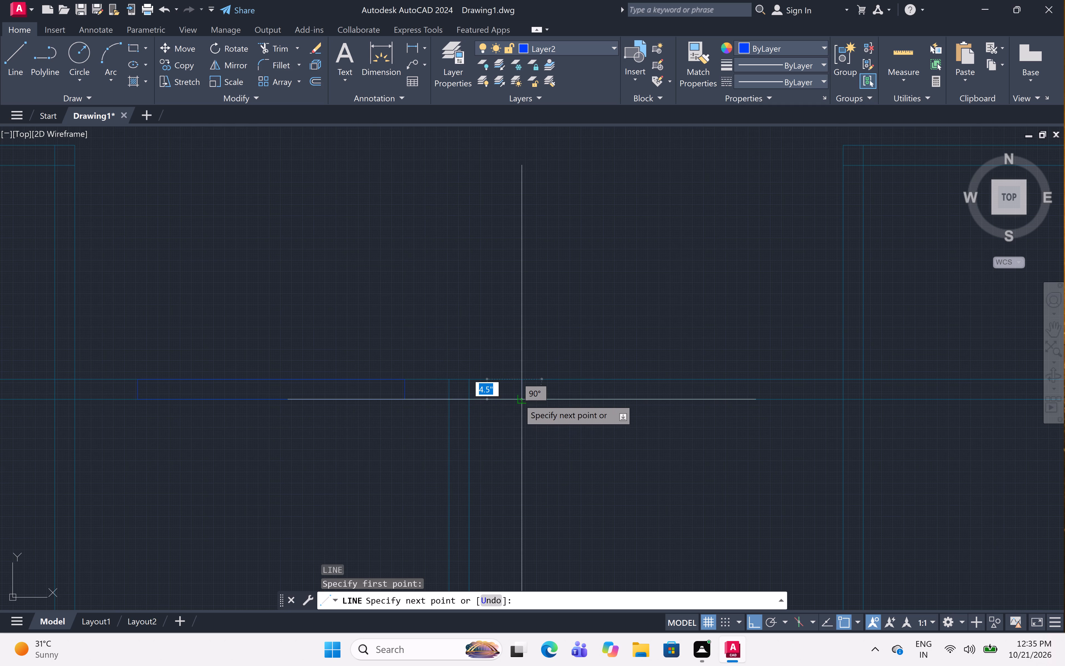
pyautogui.click(518, 399)
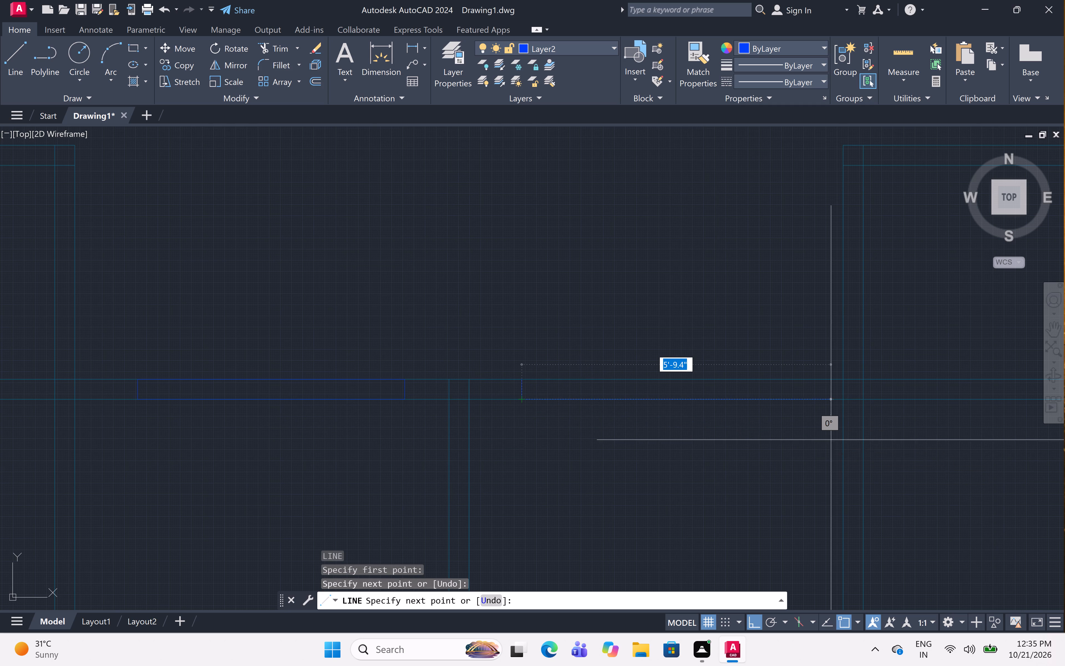
pyautogui.write("5'")
pyautogui.press('space')
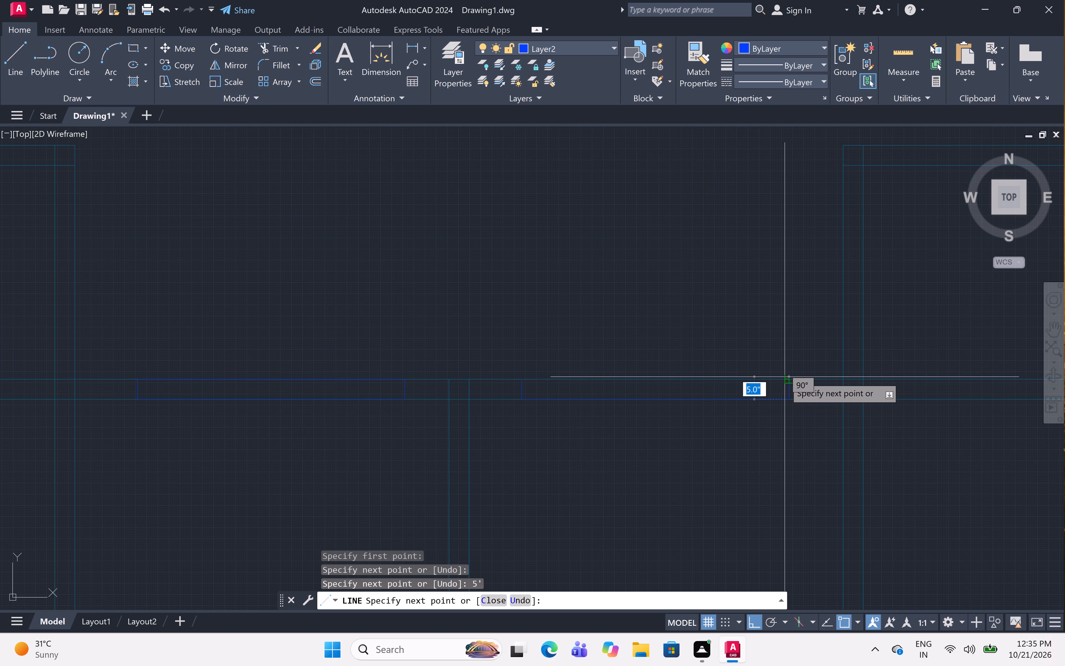
pyautogui.click(788, 379)
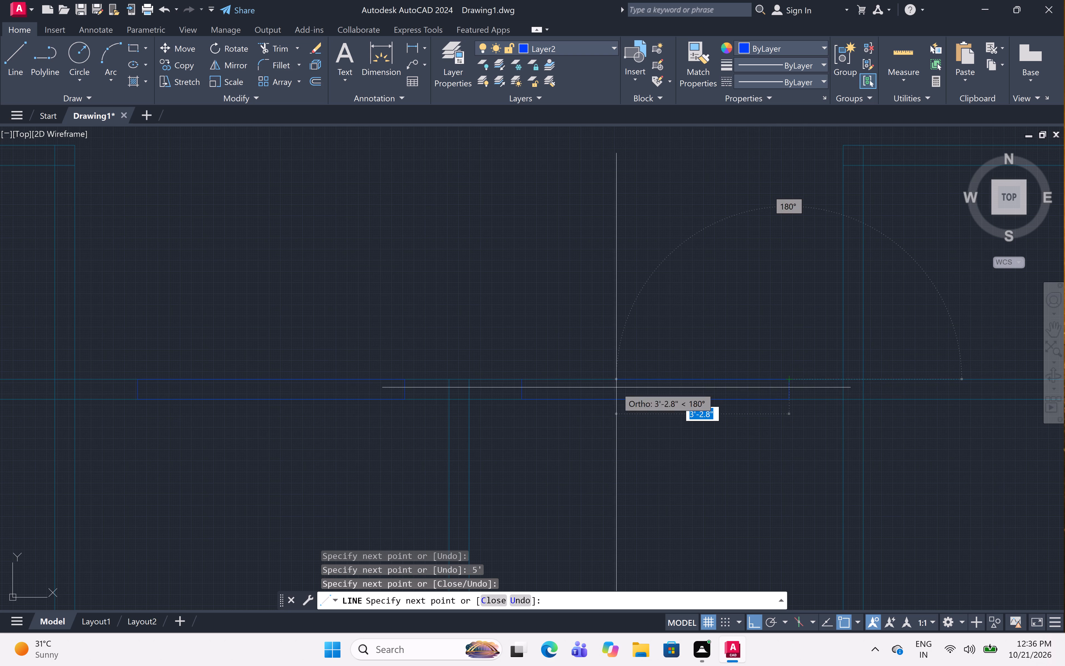
pyautogui.click(524, 380)
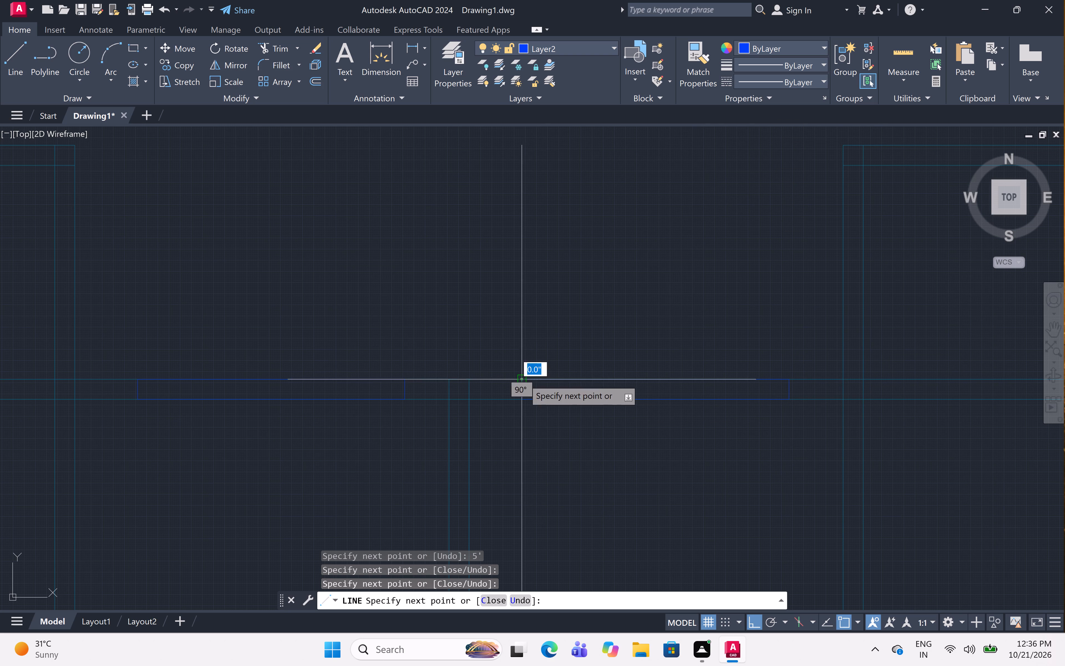
pyautogui.press('Escape')
pyautogui.scroll(-5, 585, 335)
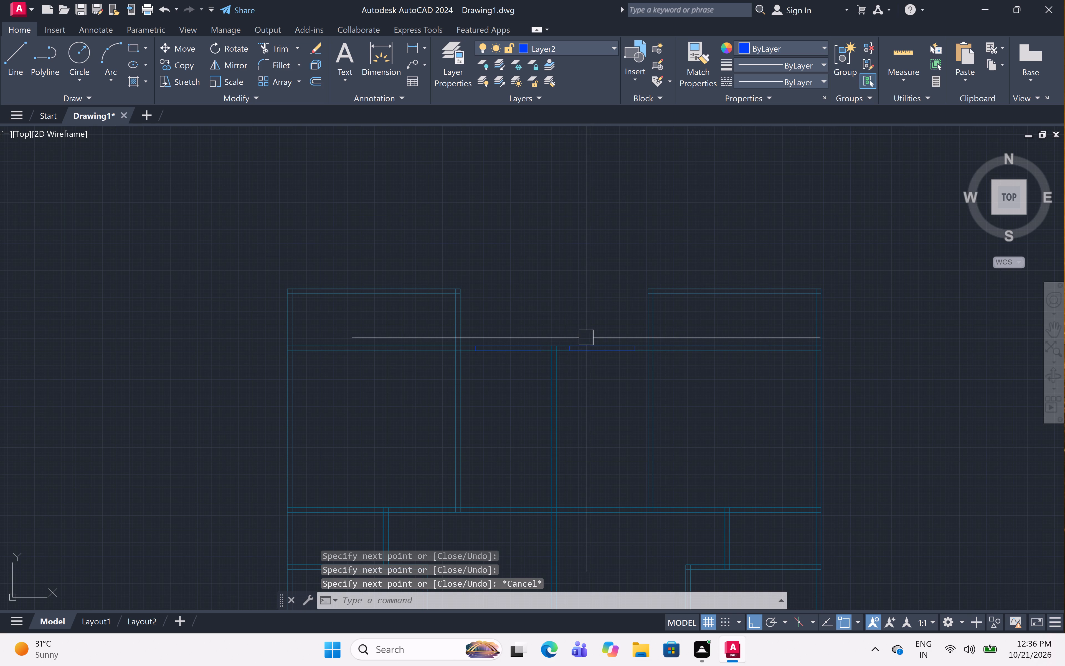
# Draw a closed 5' long line rectangle across the thickness of the outer right wall, at the upper-right room below the top horizontal wall.
pyautogui.scroll(-1, 825, 402)
pyautogui.moveTo(825, 402); pyautogui.dragTo(760, 312, button='middle')
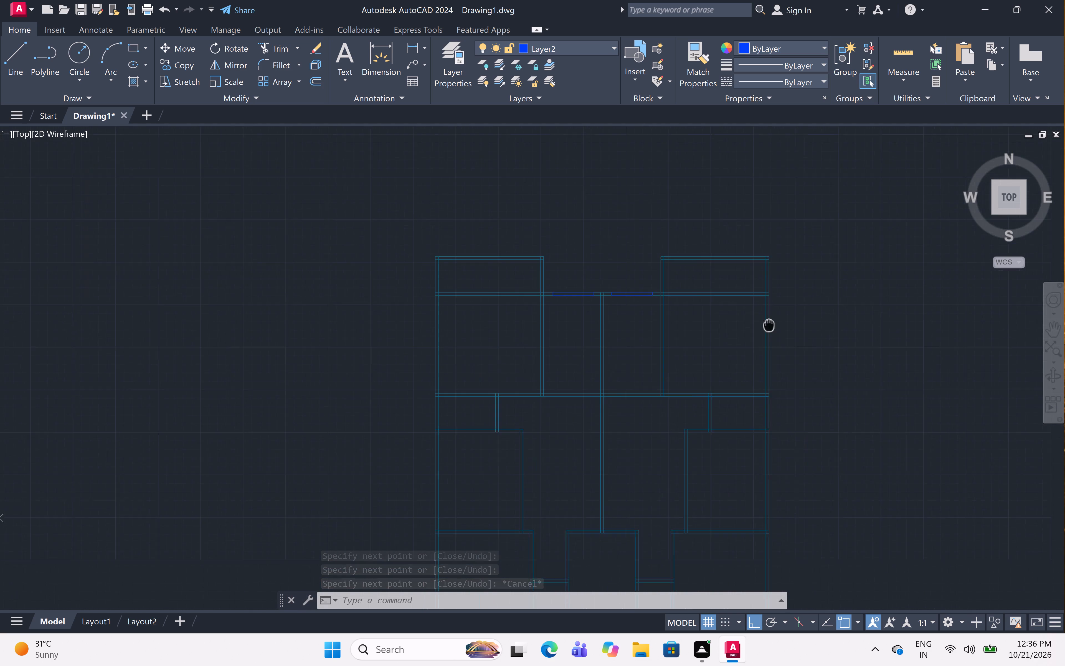
pyautogui.moveTo(760, 312); pyautogui.dragTo(752, 296, button='middle')
pyautogui.scroll(3, 752, 296)
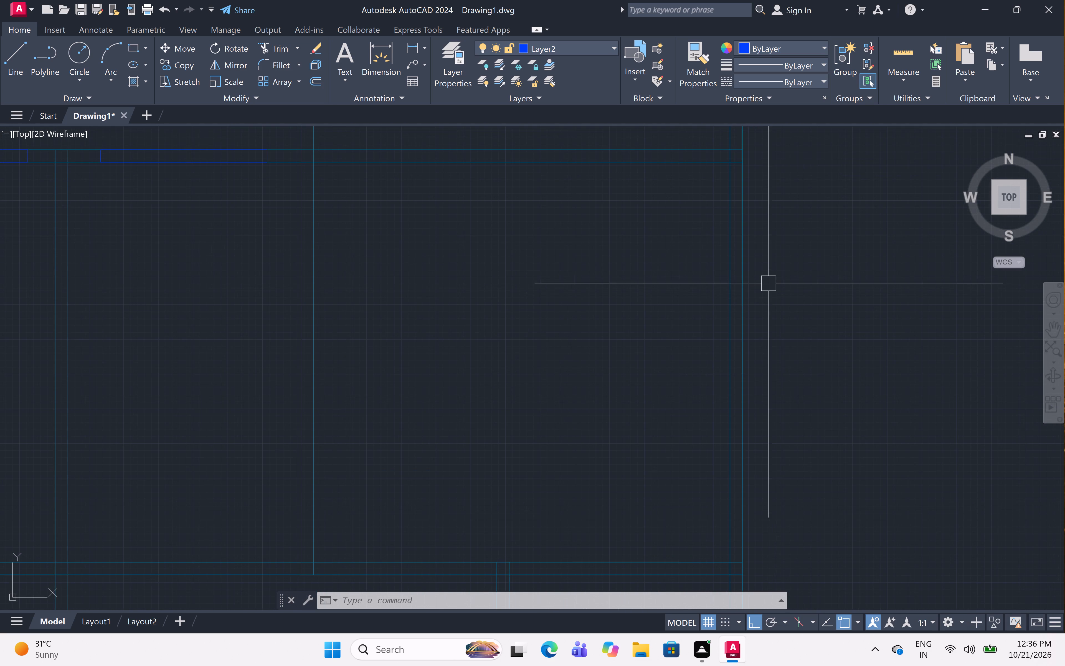
pyautogui.press('l')
pyautogui.press('space')
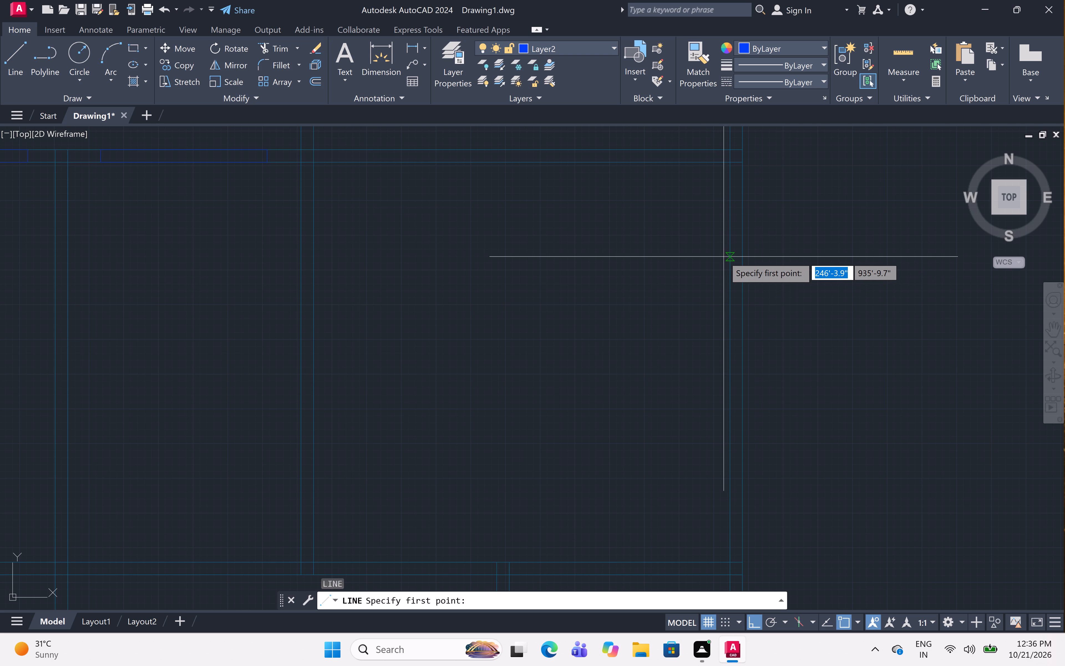
pyautogui.click(733, 251)
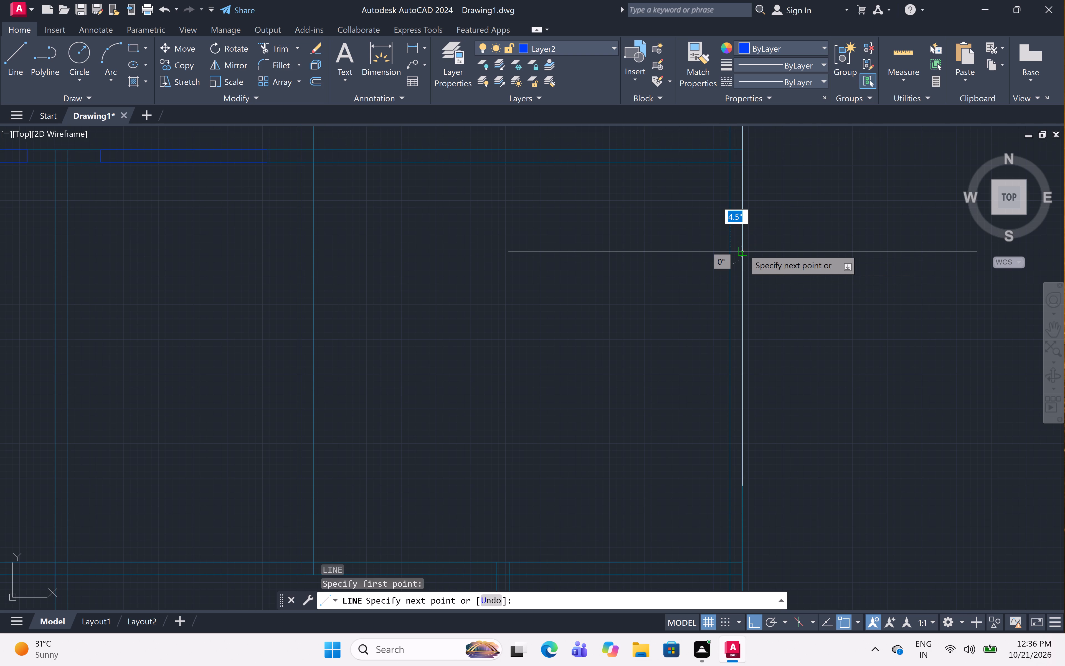
pyautogui.click(743, 249)
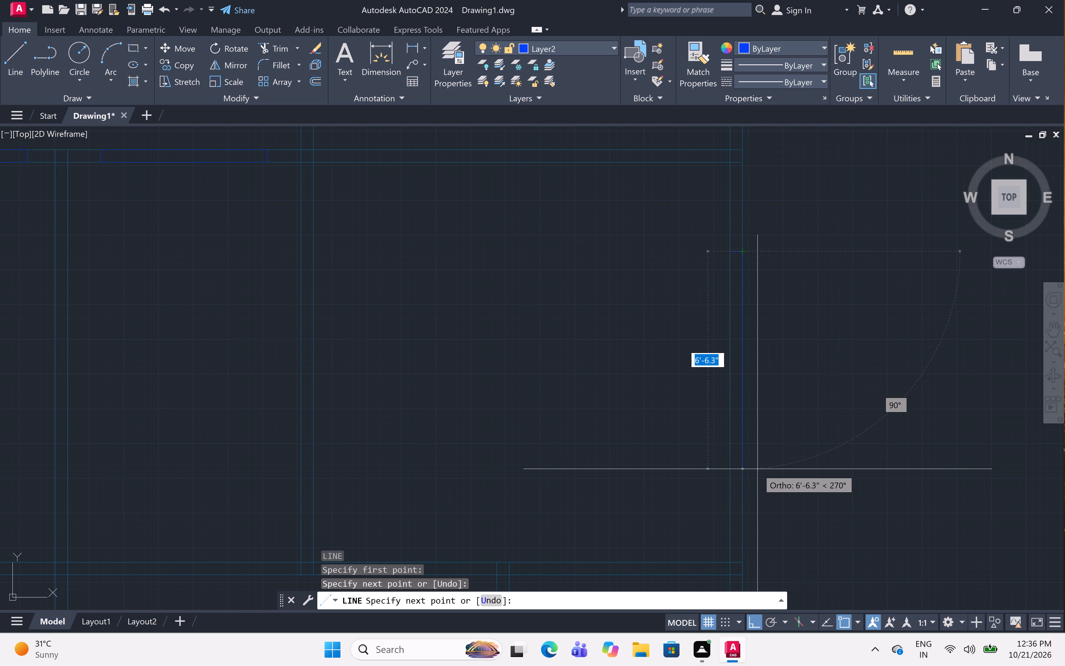
pyautogui.write("5'")
pyautogui.press('space')
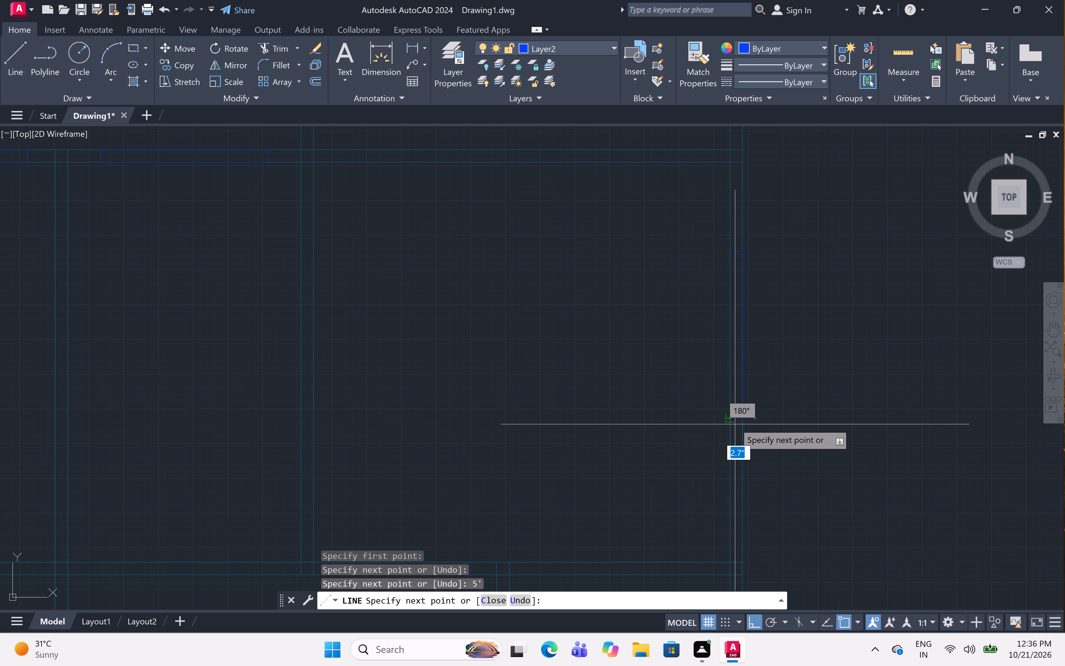
pyautogui.scroll(2, 739, 415)
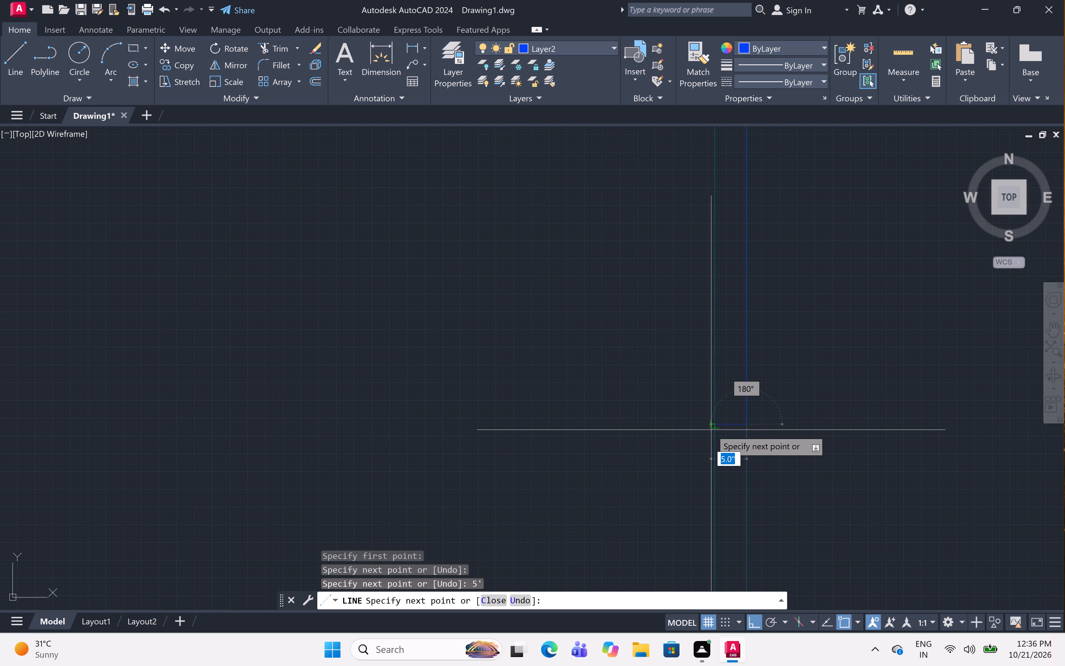
pyautogui.click(714, 428)
pyautogui.scroll(-4, 714, 385)
pyautogui.scroll(4, 712, 298)
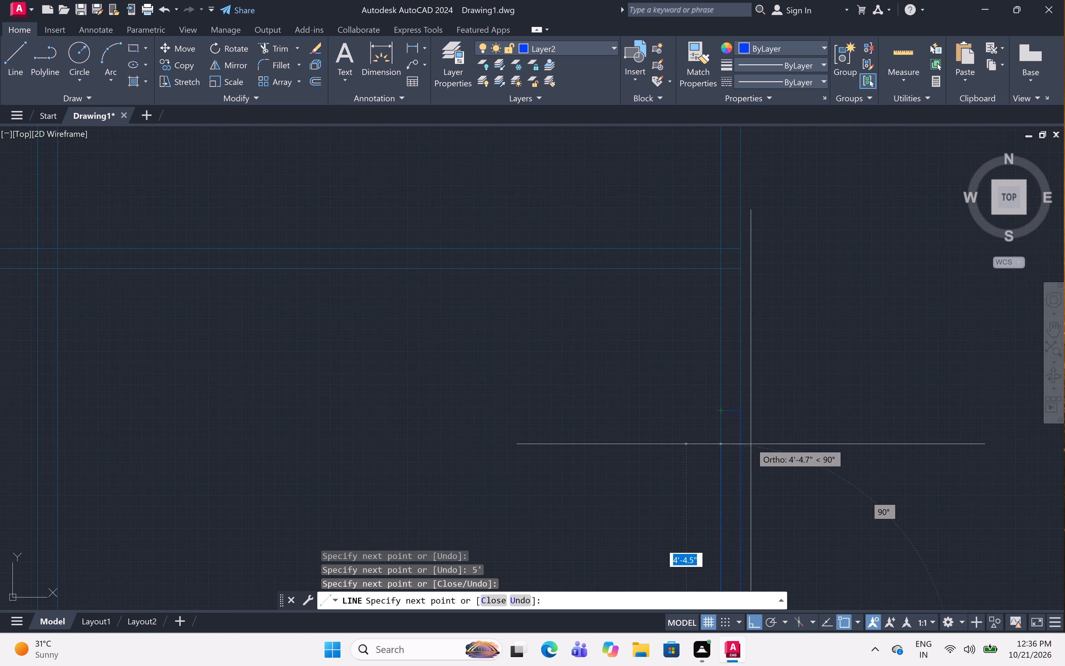
pyautogui.click(719, 410)
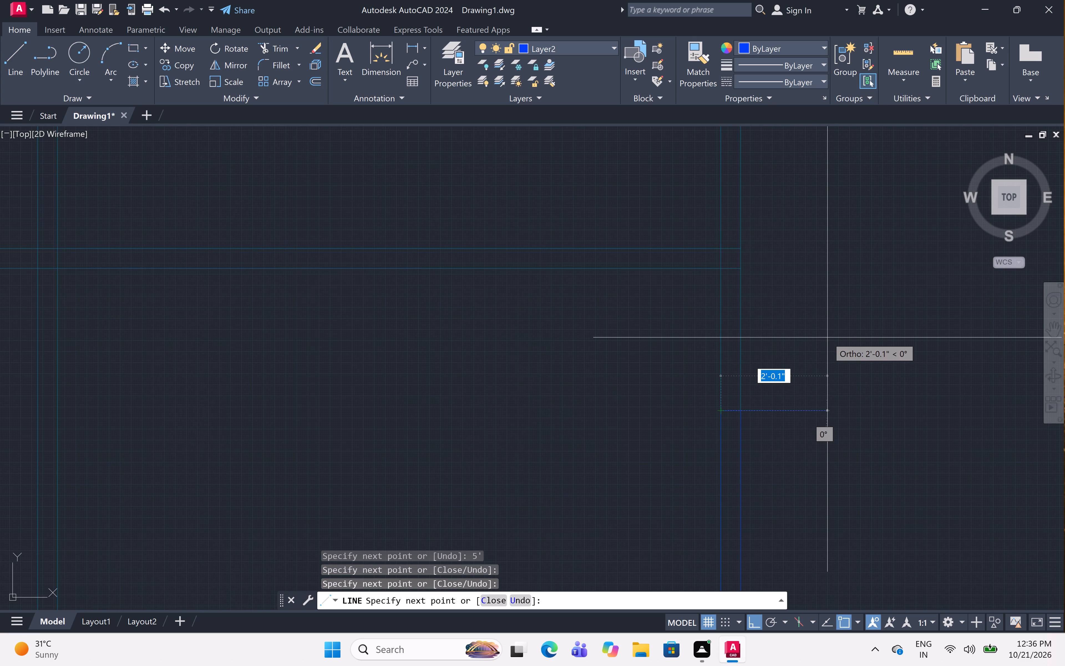
pyautogui.press('Escape')
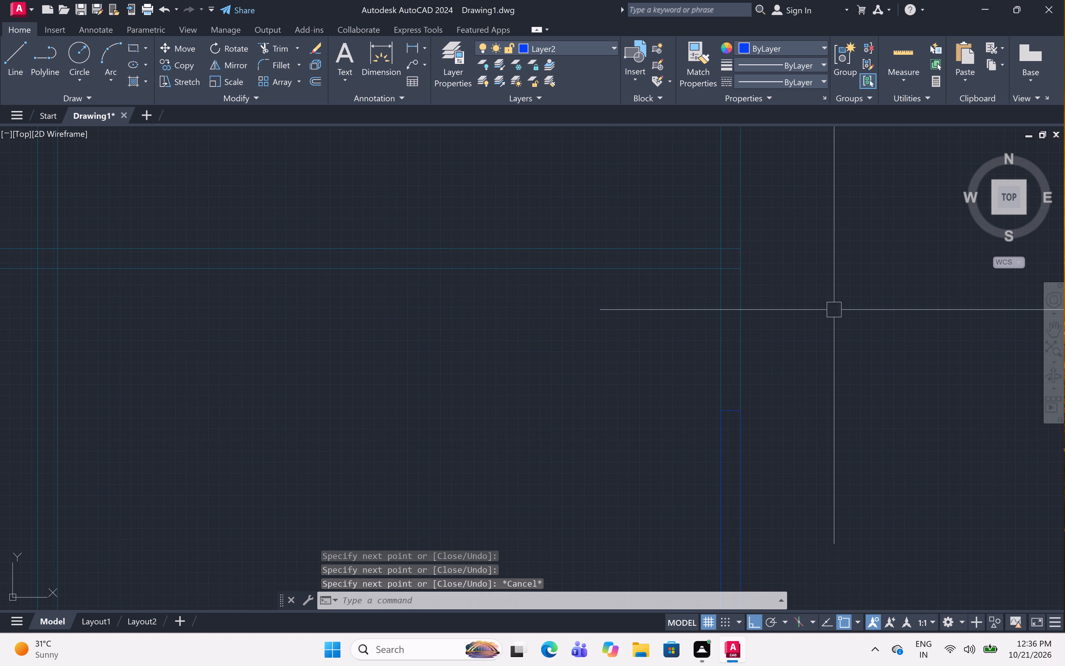
# Draw a closed 2' long line rectangle across the outer right wall's thickness, at the small room directly below the upper-right room.
pyautogui.scroll(1, 845, 302)
pyautogui.scroll(-4, 815, 304)
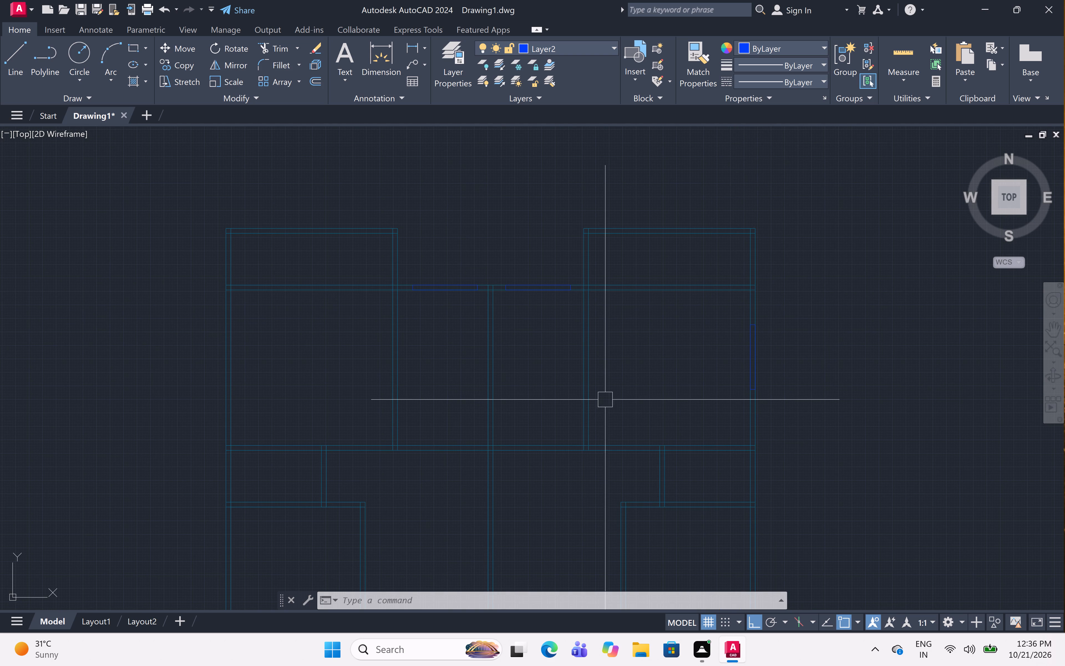
pyautogui.moveTo(415, 390); pyautogui.dragTo(450, 334, button='middle')
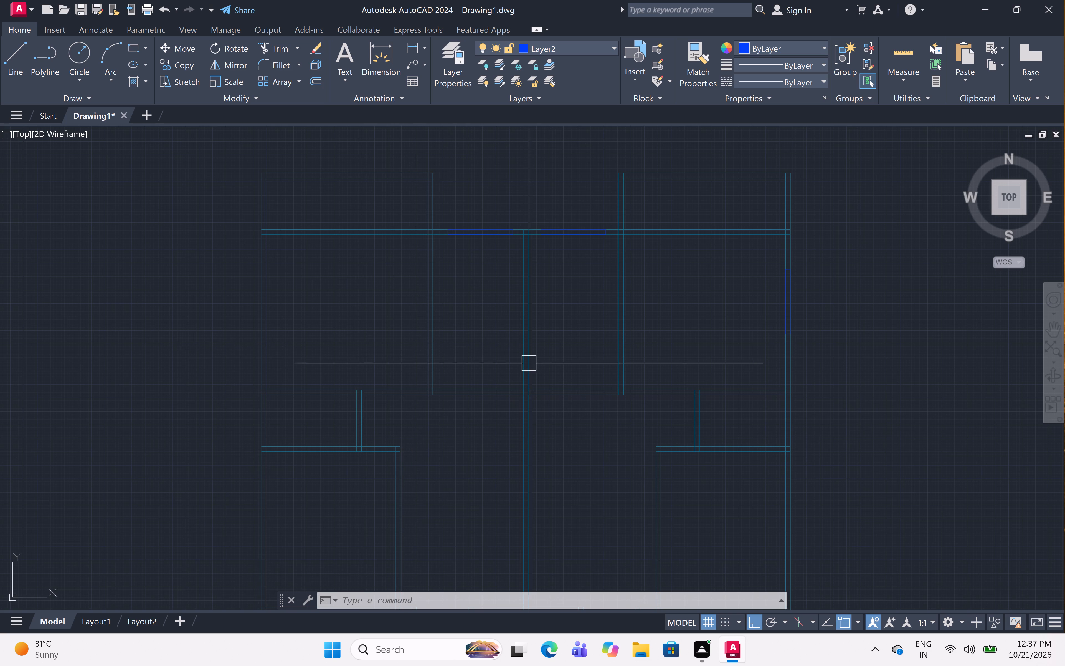
pyautogui.scroll(-1, 756, 373)
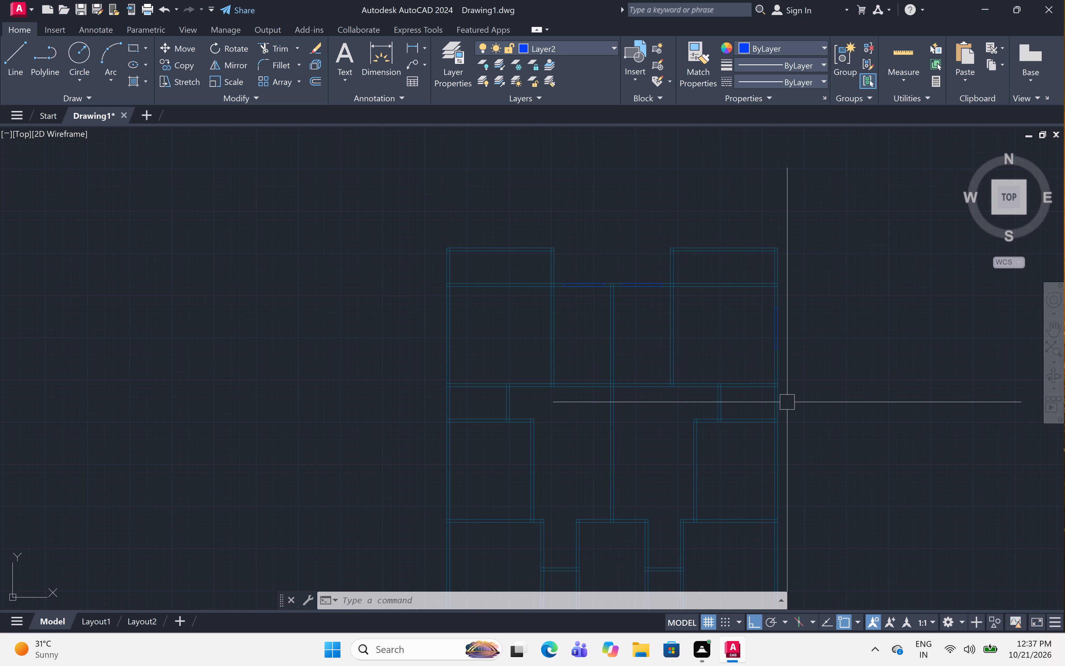
pyautogui.scroll(4, 786, 402)
pyautogui.moveTo(786, 402); pyautogui.dragTo(831, 322, button='middle')
pyautogui.write('l')
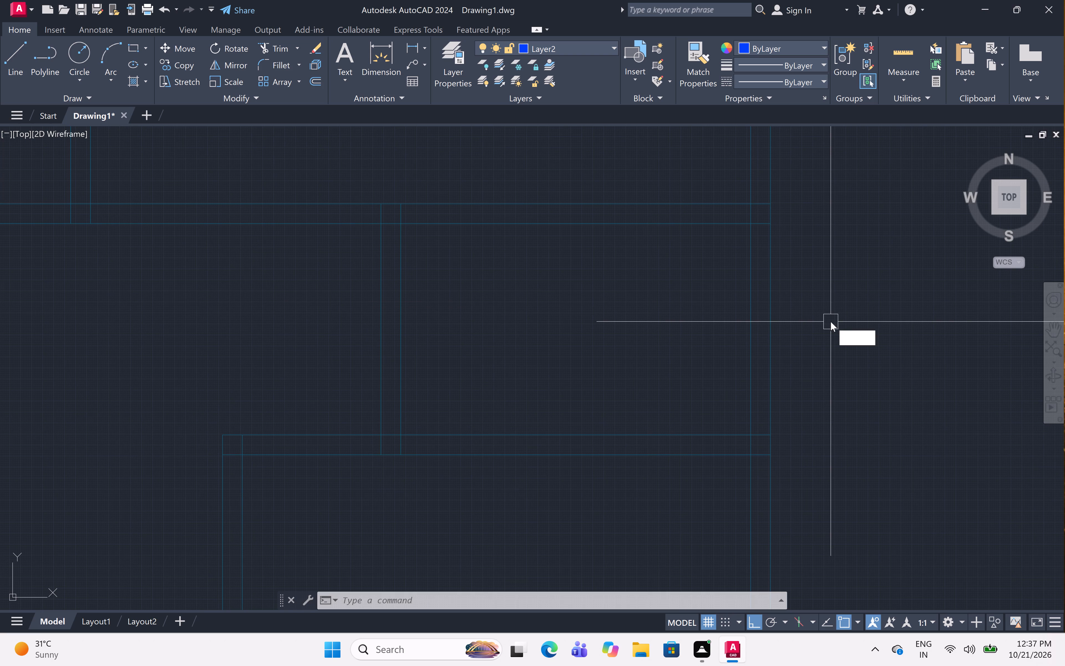
pyautogui.press('space')
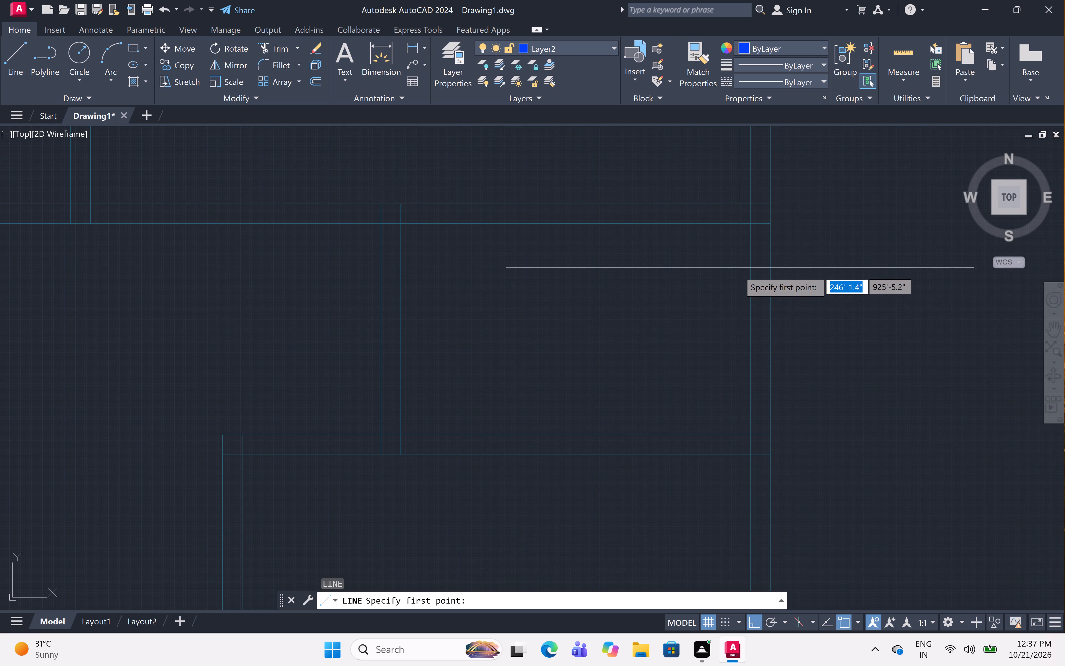
pyautogui.click(752, 280)
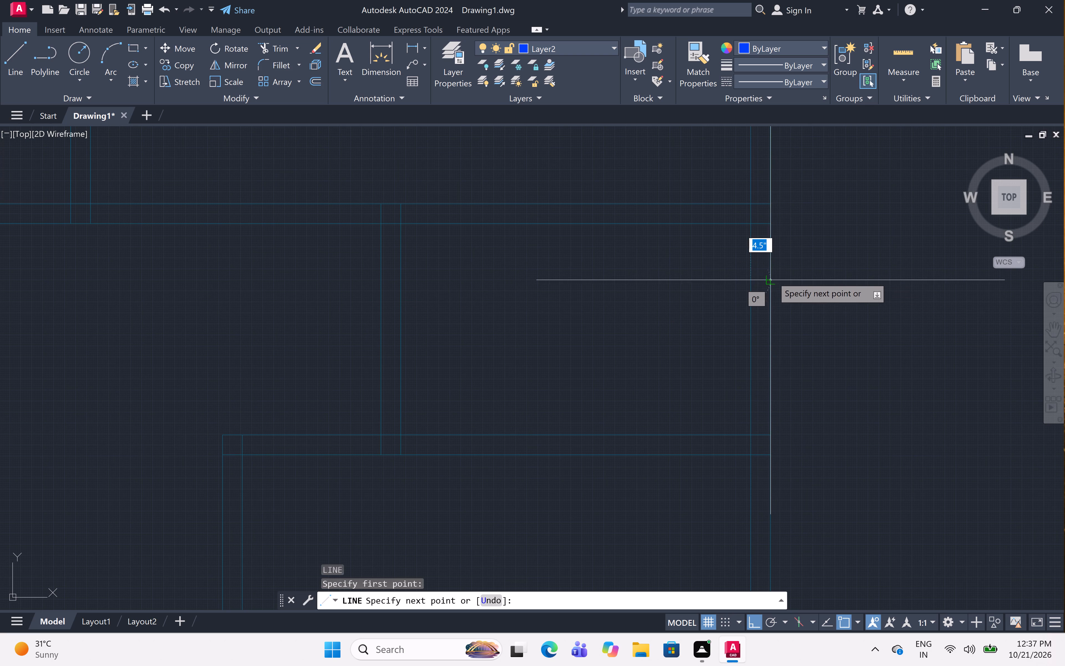
pyautogui.click(772, 277)
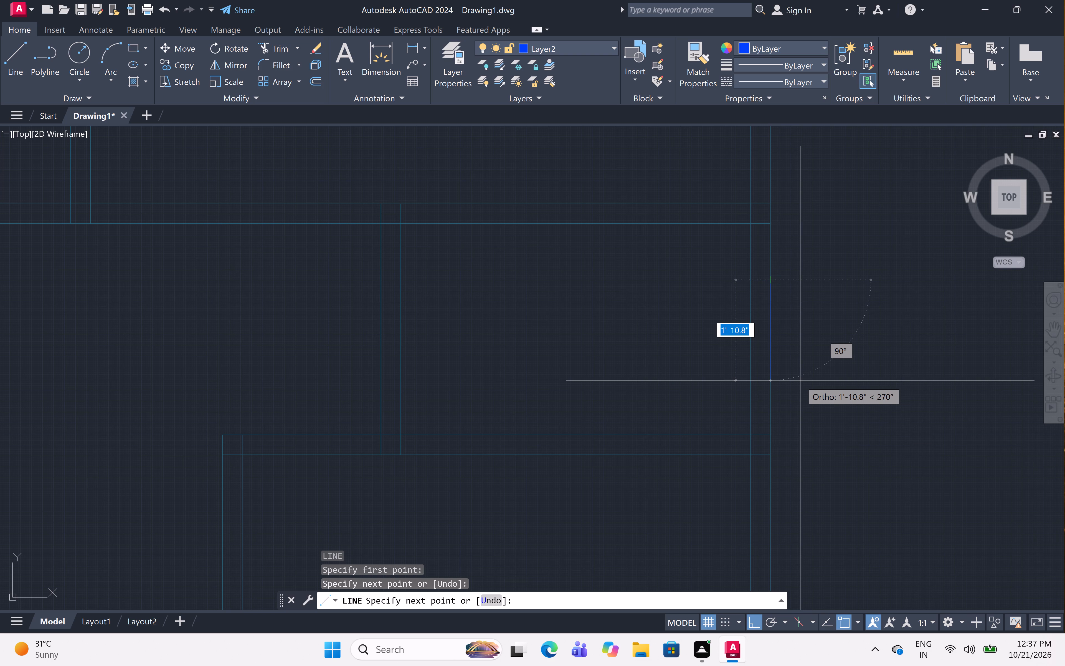
pyautogui.write("2'")
pyautogui.press('space')
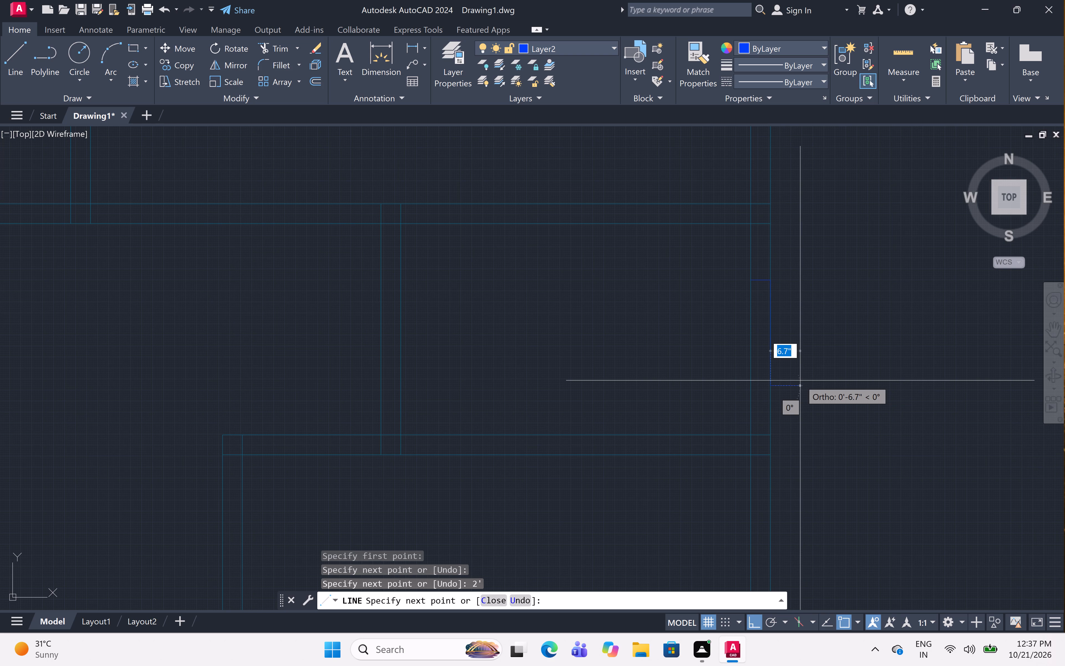
pyautogui.click(750, 388)
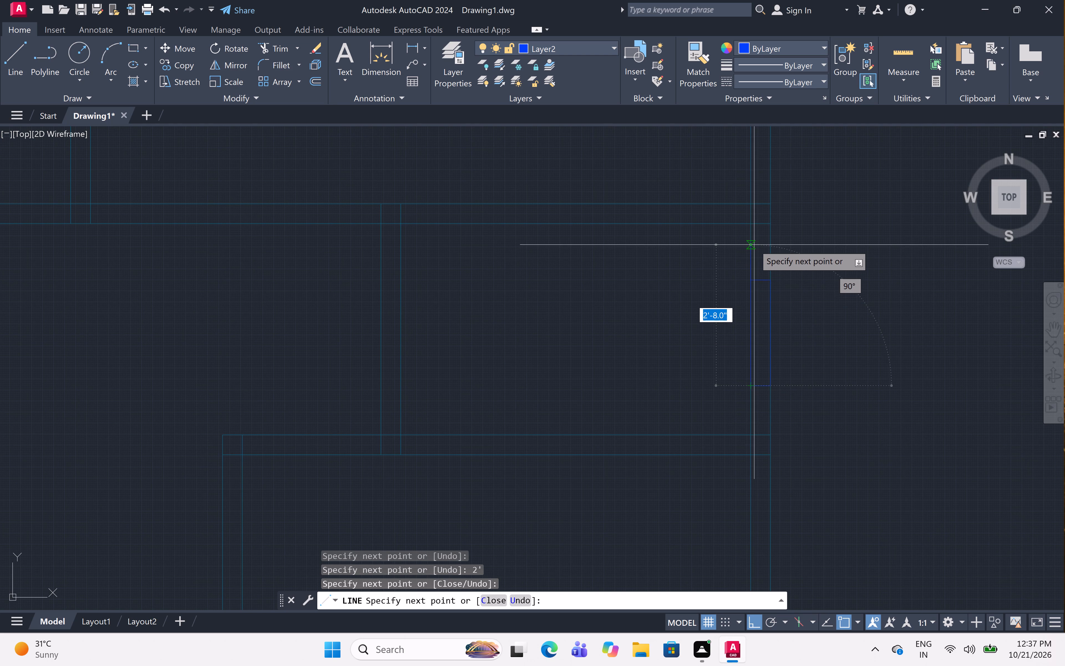
pyautogui.scroll(4, 754, 245)
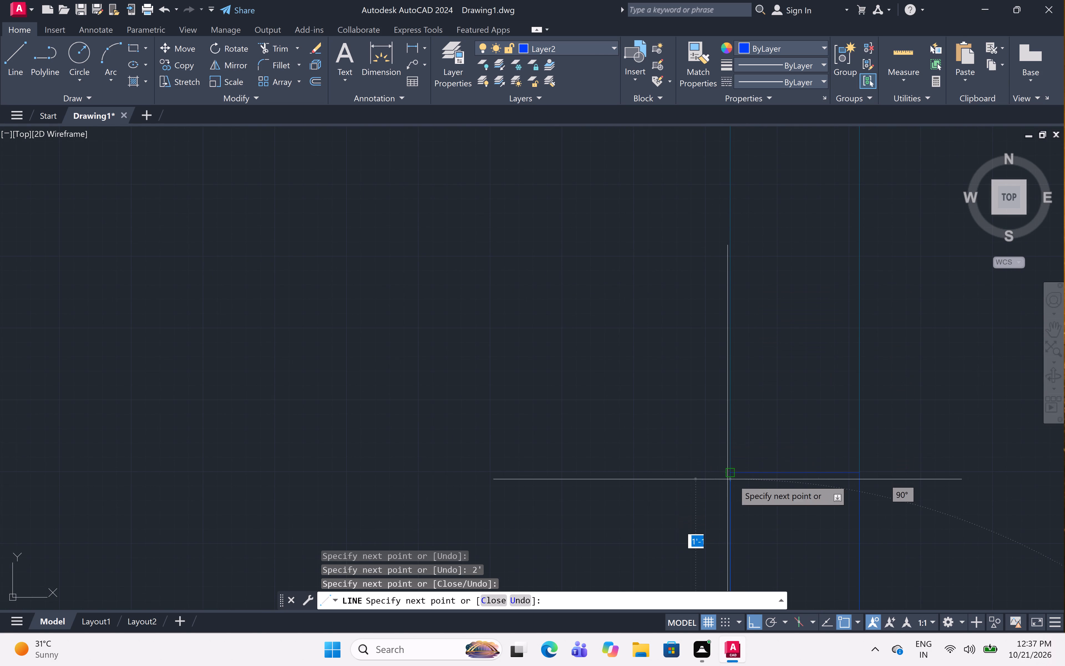
pyautogui.click(729, 469)
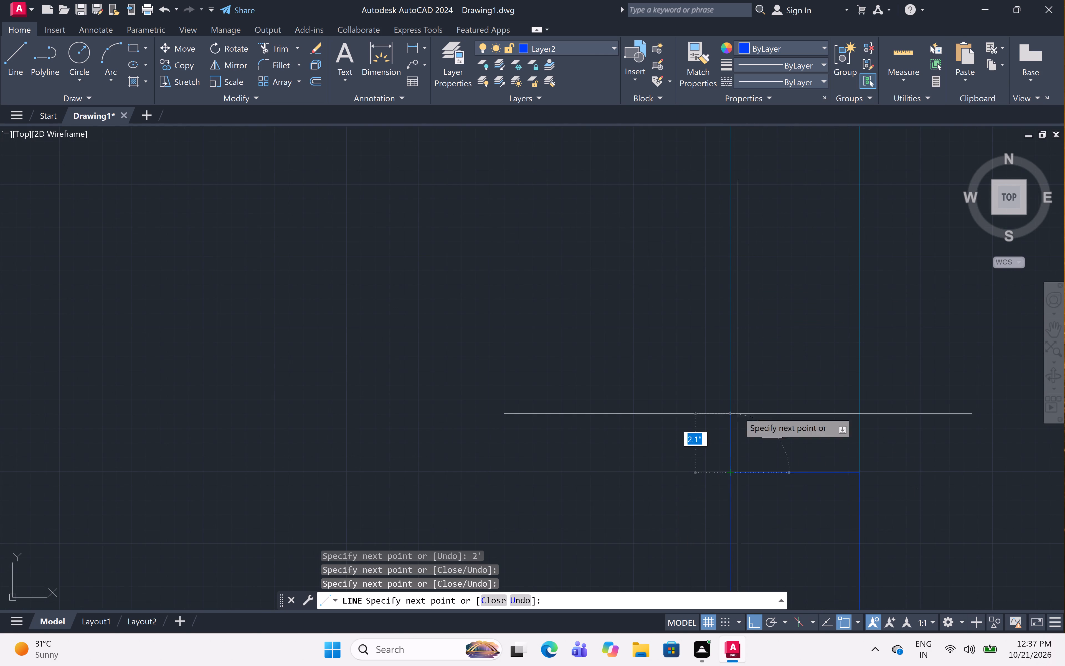
pyautogui.scroll(-4, 740, 384)
pyautogui.press('Escape')
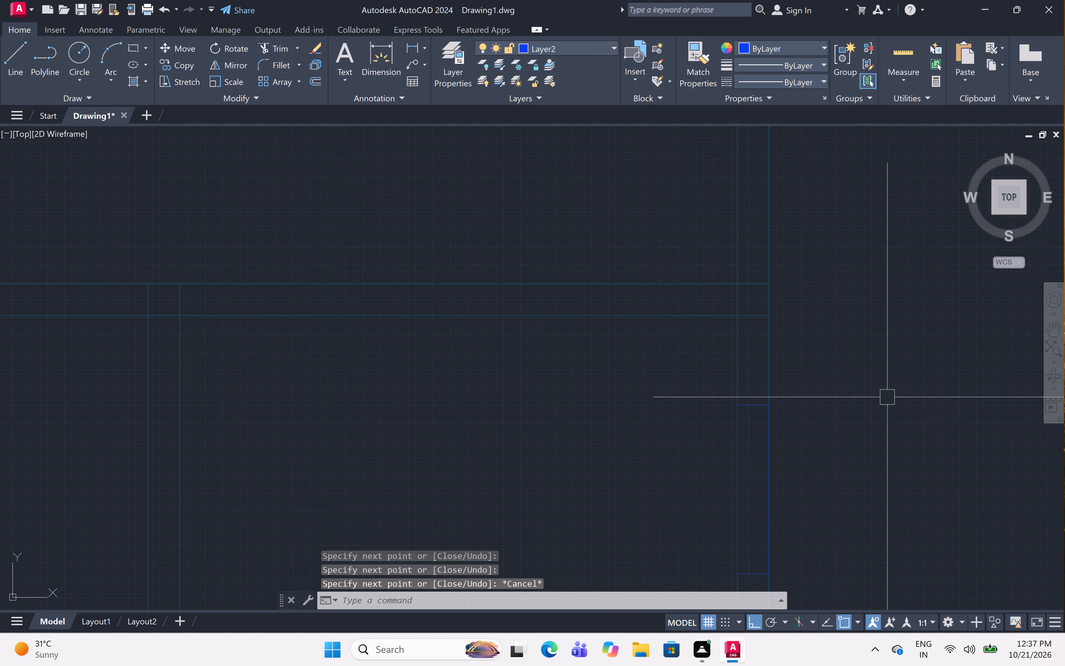
# Draw a closed 5' long line rectangle across the outer right wall's thickness, at the middle-right room below the small room.
pyautogui.scroll(-3, 774, 365)
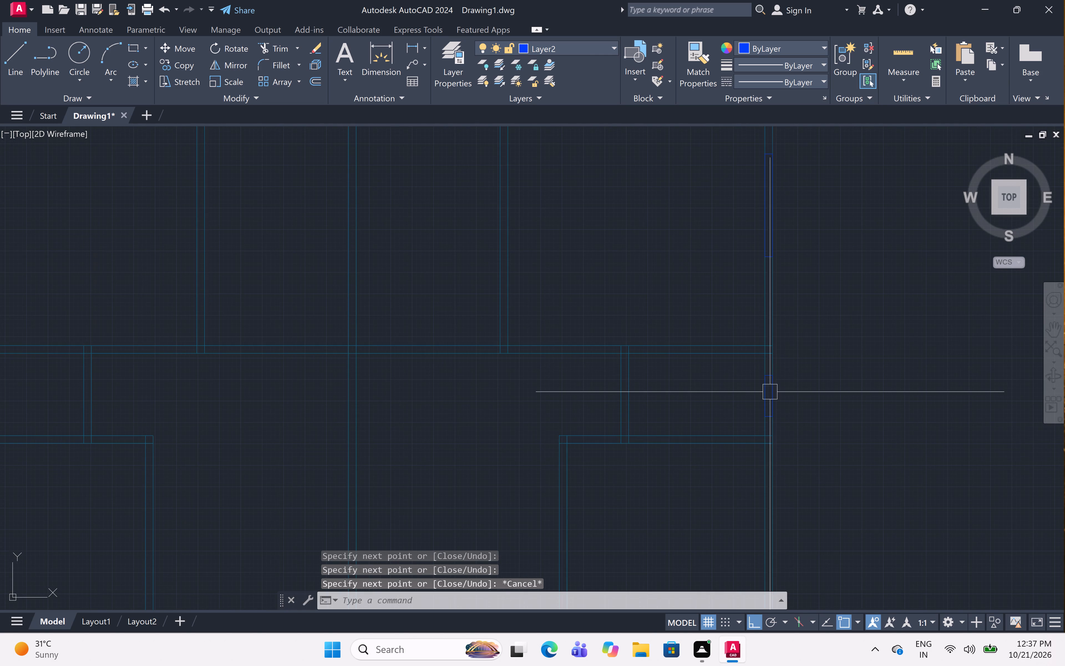
pyautogui.scroll(1, 770, 392)
pyautogui.moveTo(770, 392); pyautogui.dragTo(789, 363, button='middle')
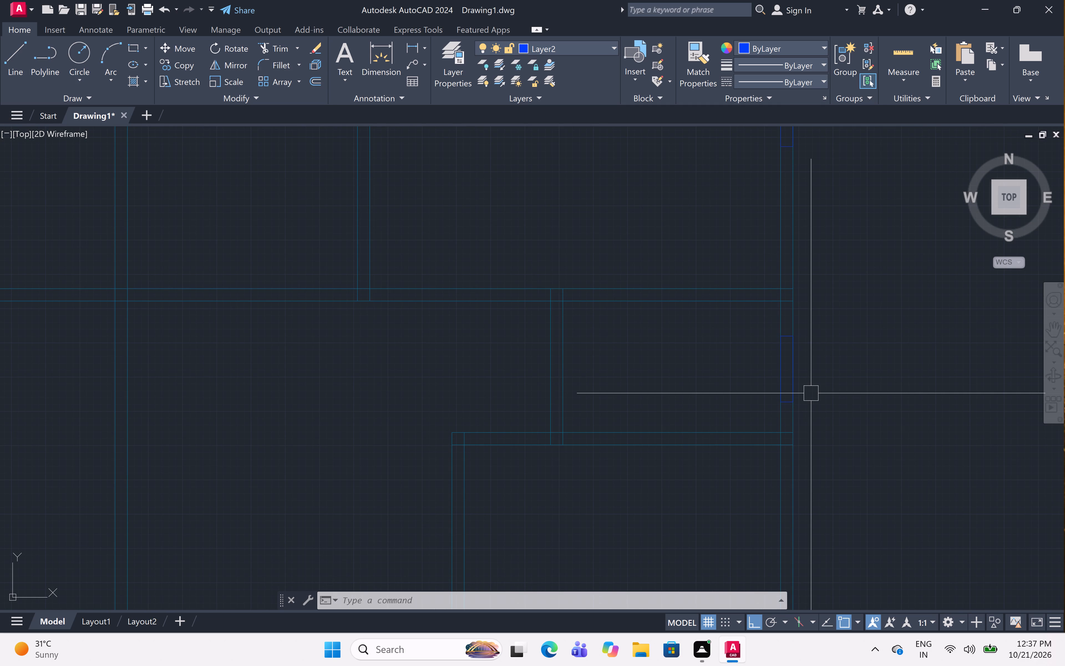
pyautogui.scroll(-3, 883, 251)
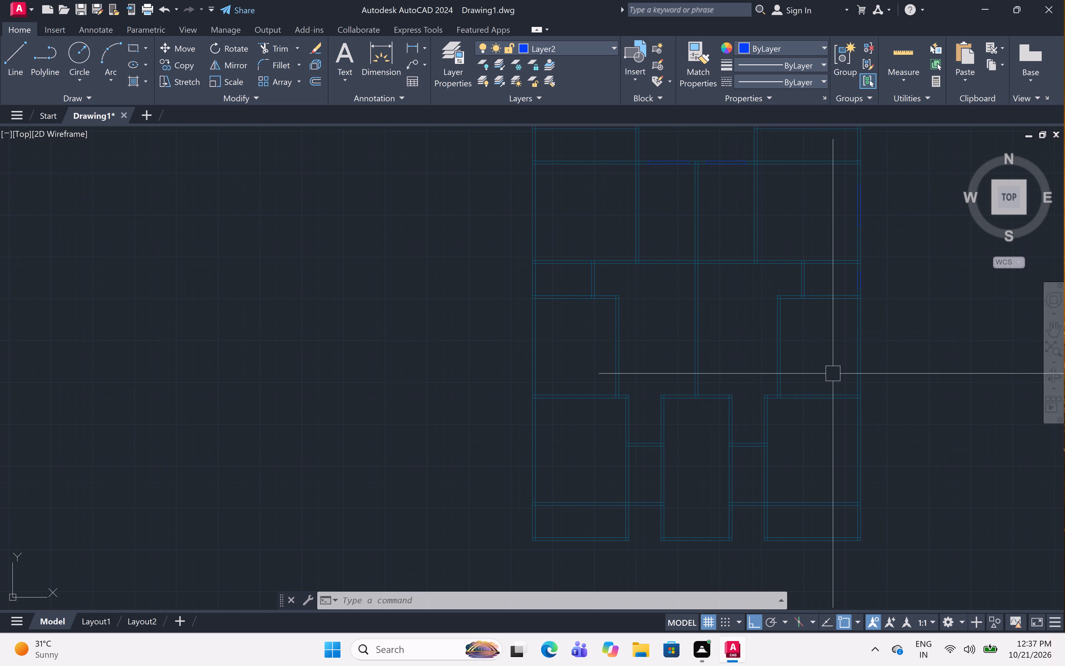
pyautogui.scroll(3, 912, 355)
pyautogui.scroll(-1, 912, 355)
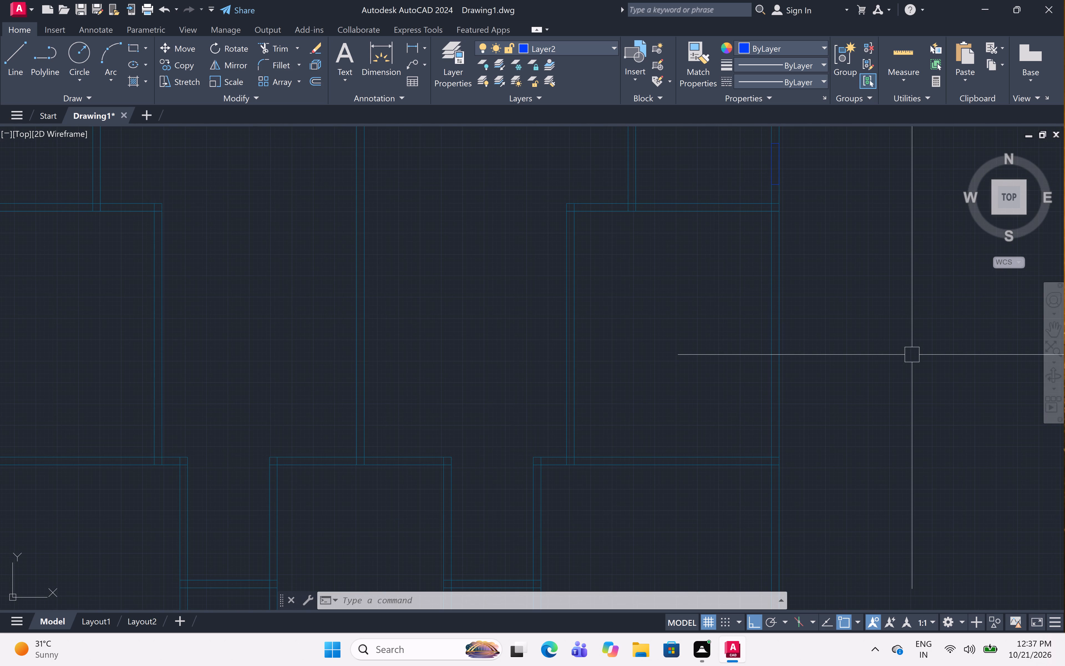
pyautogui.write('l')
pyautogui.press('space')
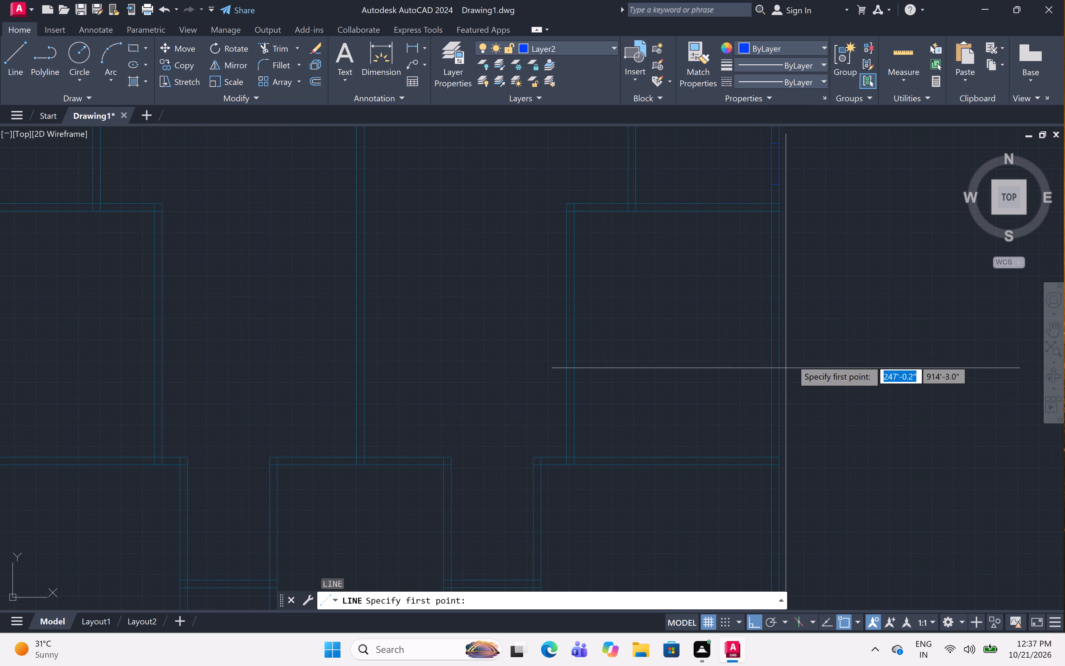
pyautogui.scroll(1, 808, 332)
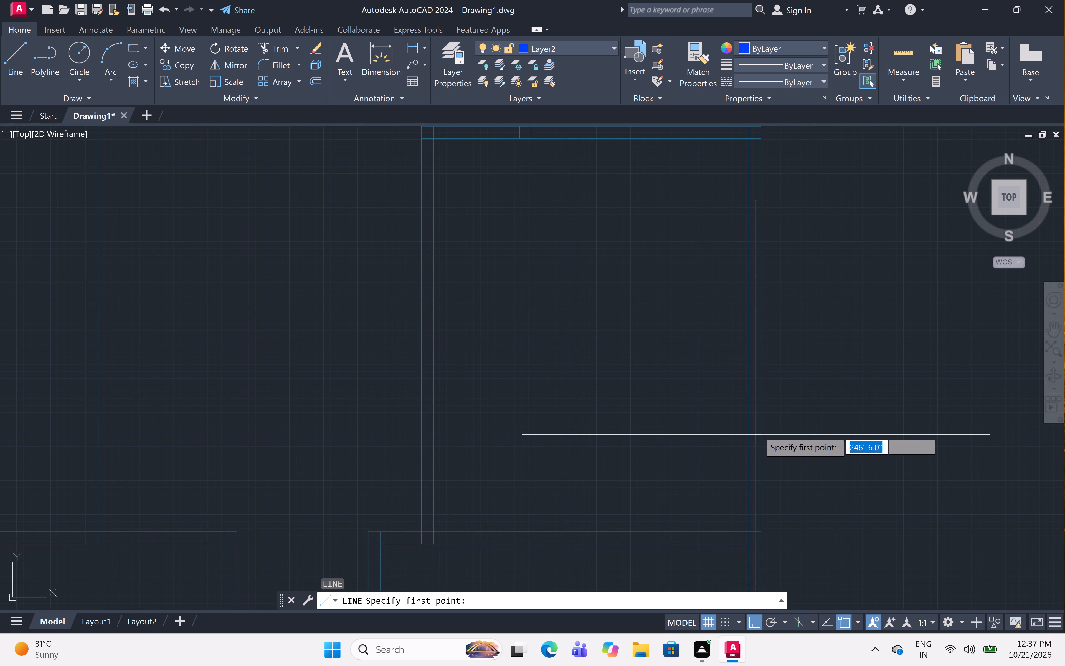
pyautogui.click(764, 439)
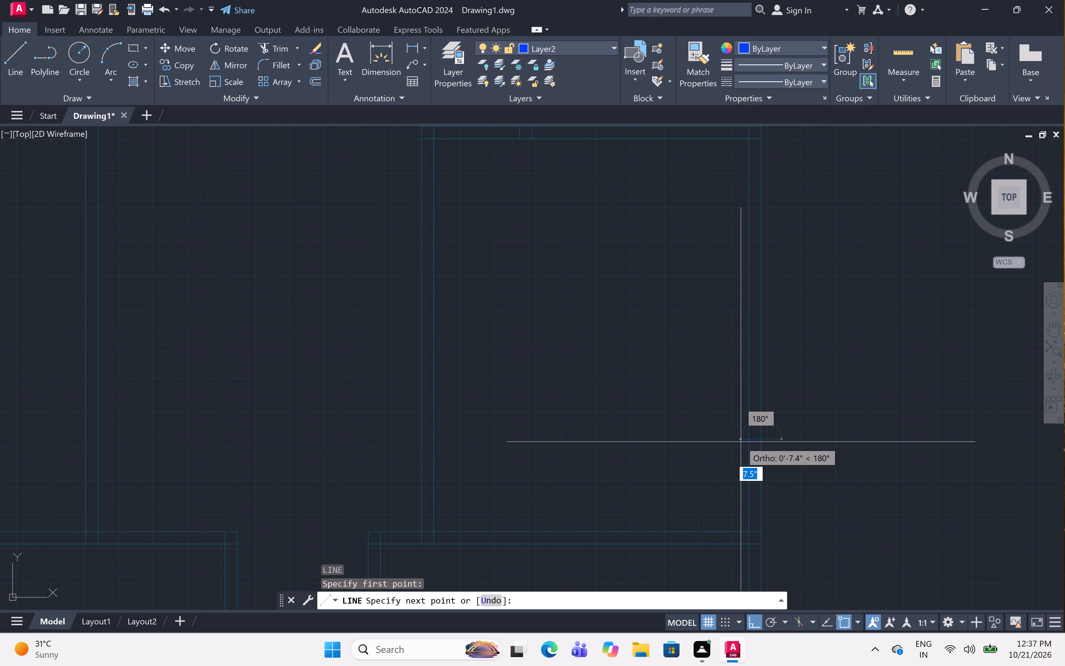
pyautogui.click(752, 442)
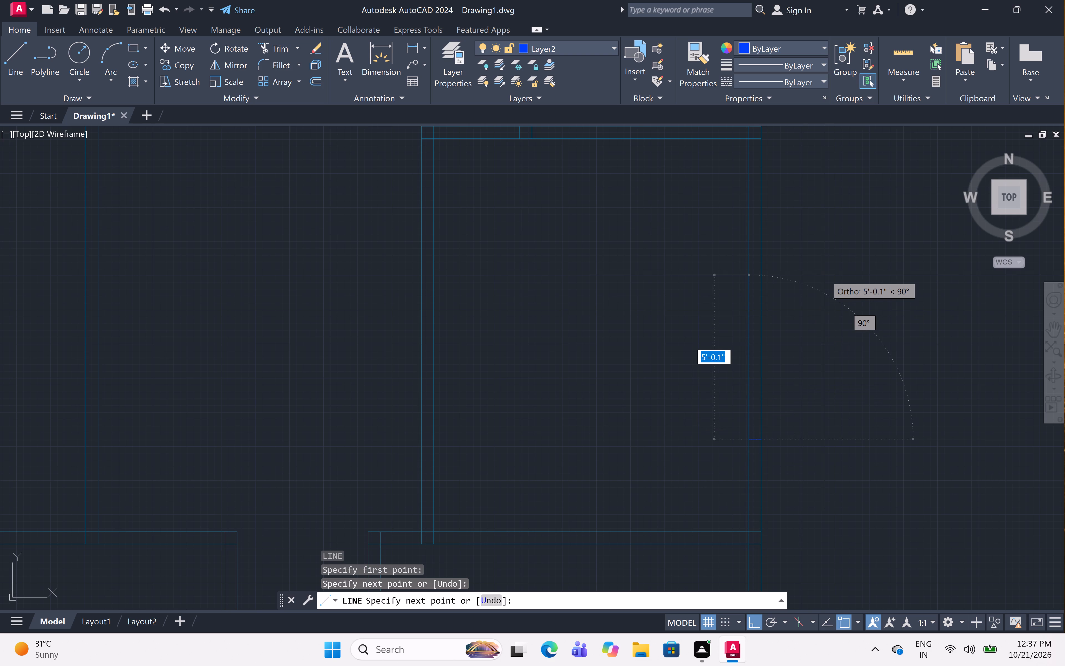
pyautogui.press('5')
pyautogui.write("'")
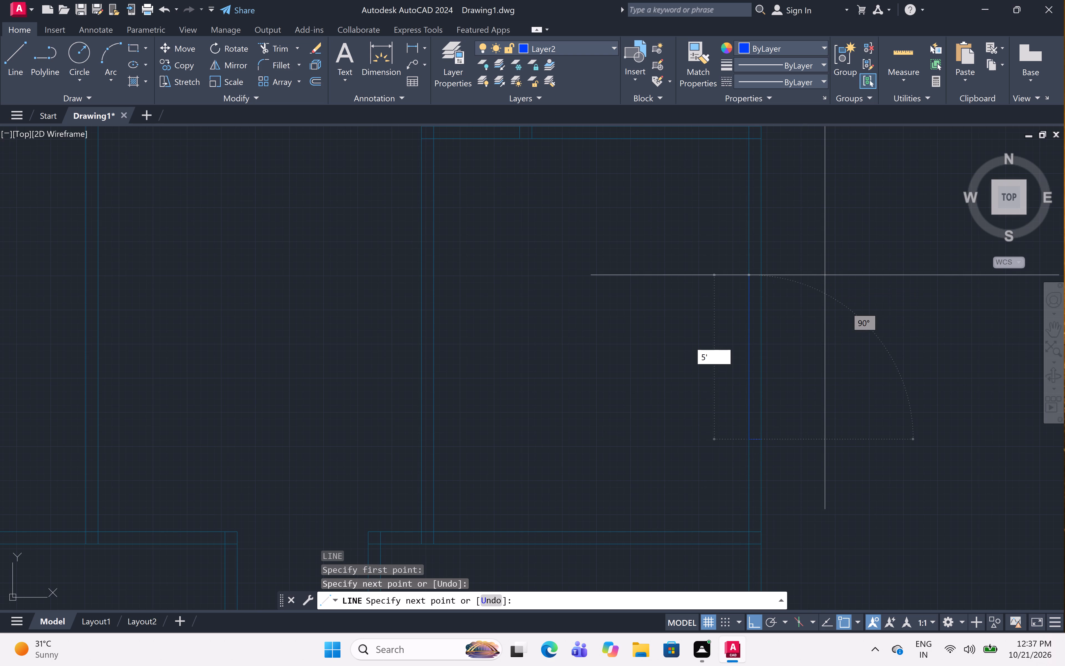
pyautogui.press('space')
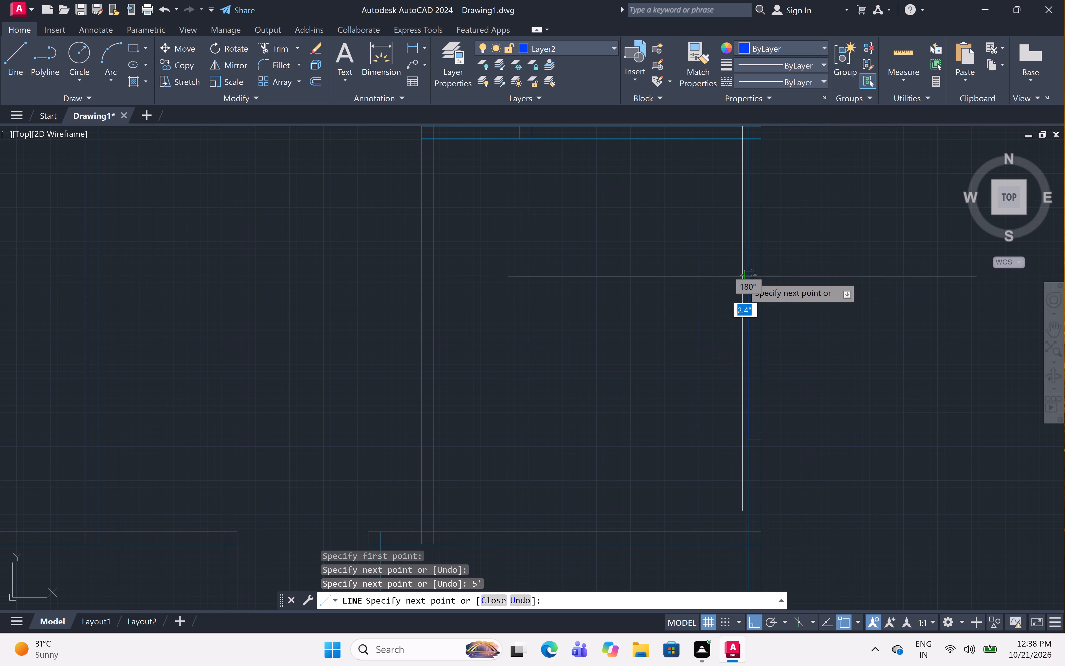
pyautogui.scroll(3, 751, 275)
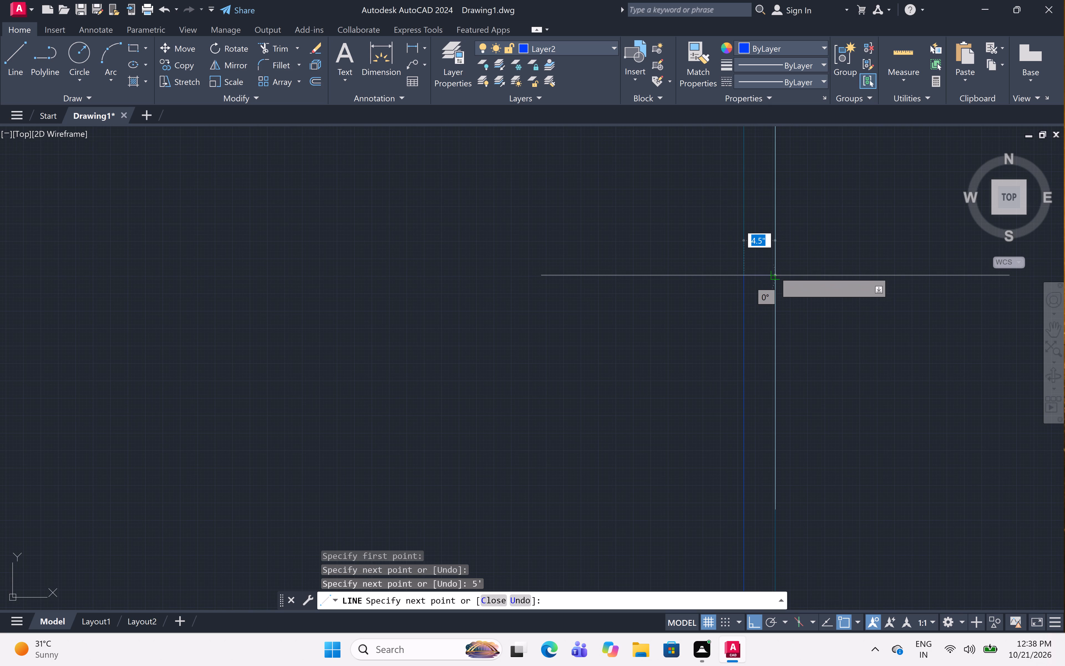
pyautogui.click(772, 274)
pyautogui.scroll(-2, 751, 361)
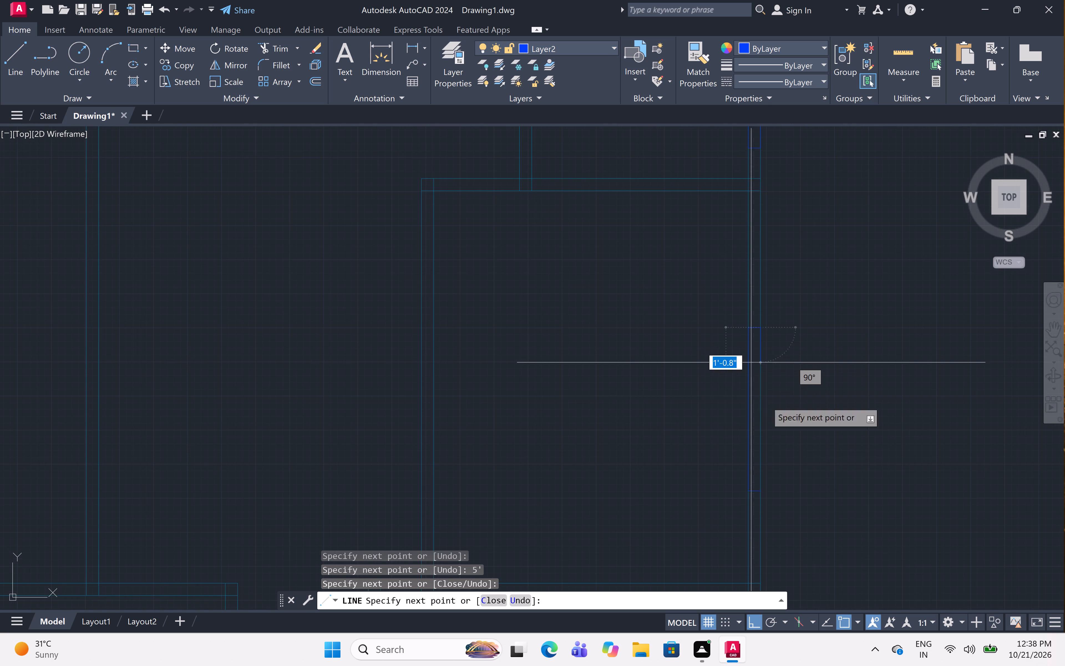
pyautogui.scroll(2, 763, 493)
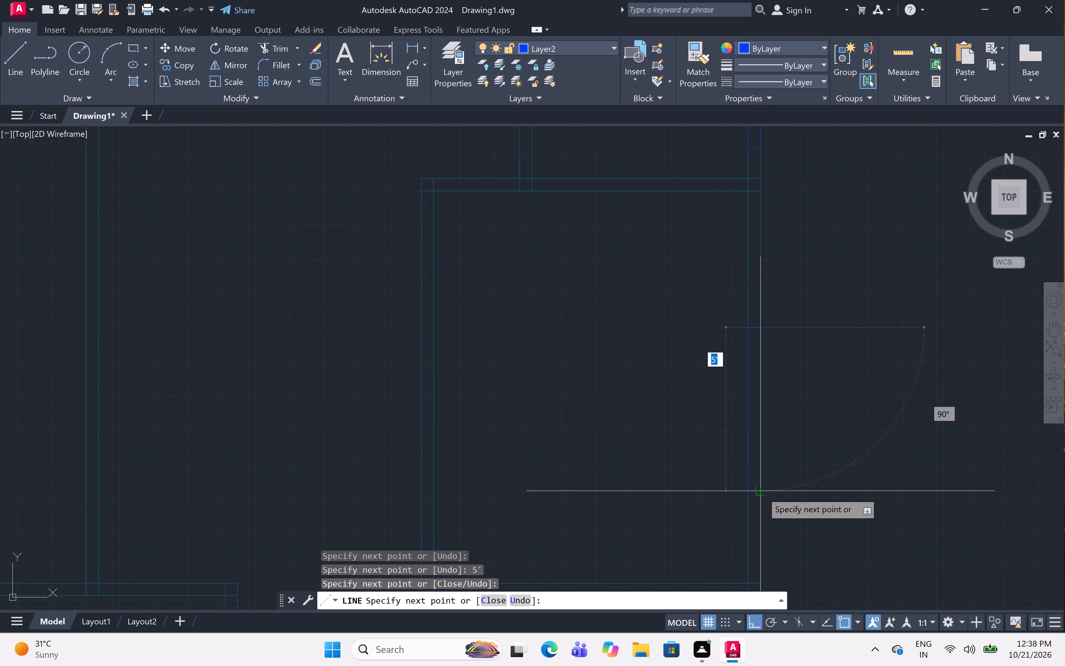
pyautogui.scroll(2, 763, 493)
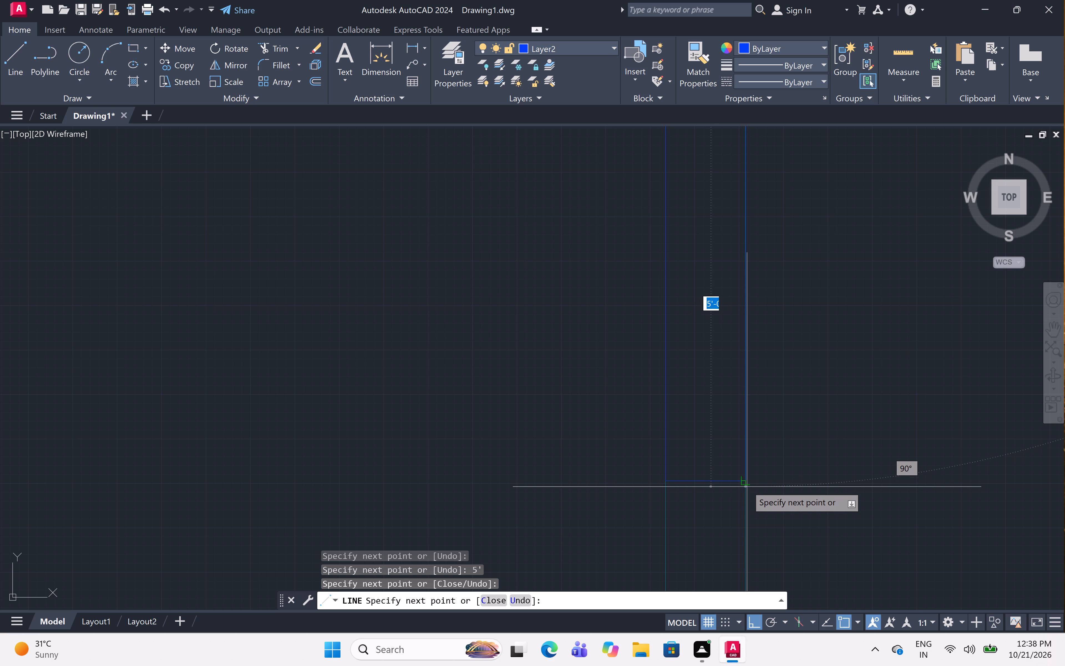
pyautogui.click(747, 479)
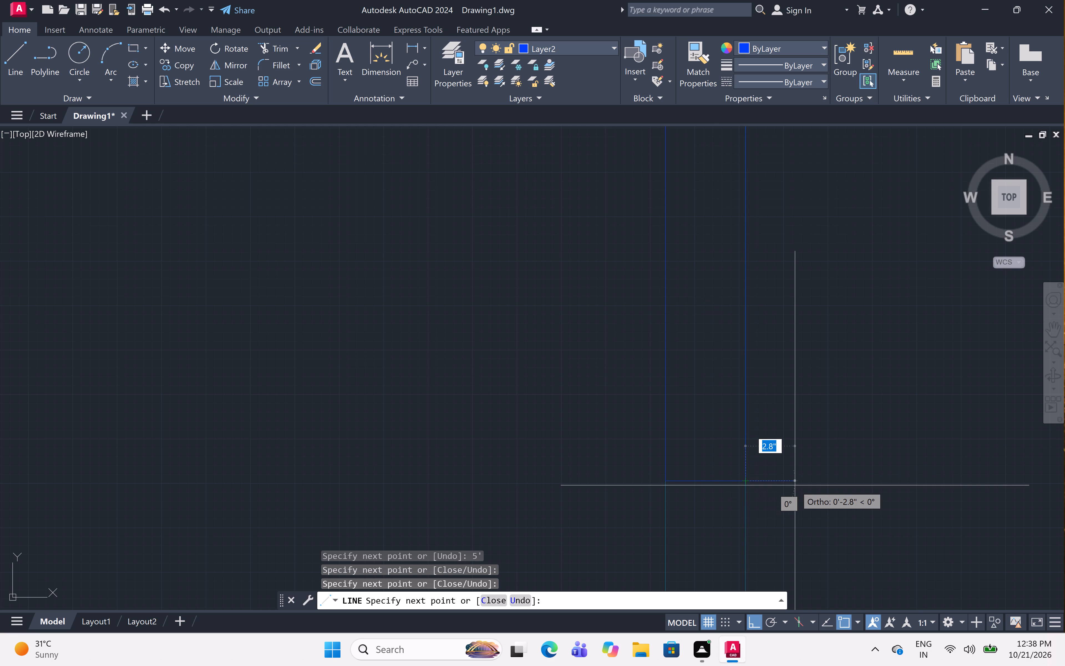
pyautogui.press('Escape')
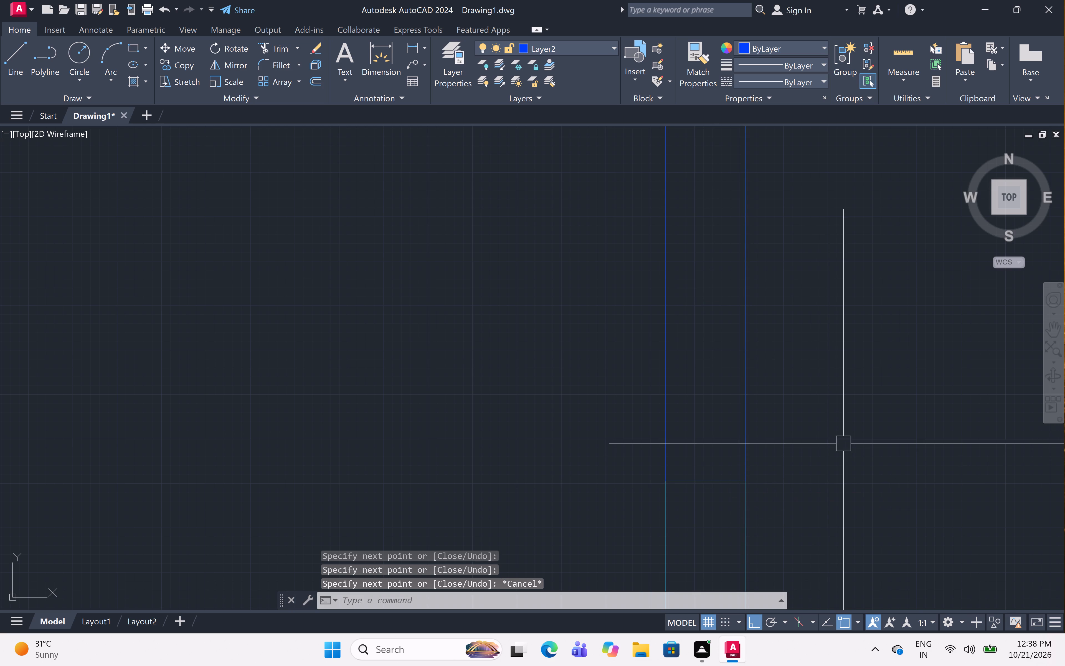
# Draw a closed 5' long line rectangle across the outer right wall's thickness, at the lower-right room above its lower horizontal wall.
pyautogui.scroll(-6, 841, 439)
pyautogui.moveTo(851, 442); pyautogui.dragTo(825, 394, button='middle')
pyautogui.moveTo(820, 387); pyautogui.dragTo(817, 384, button='middle')
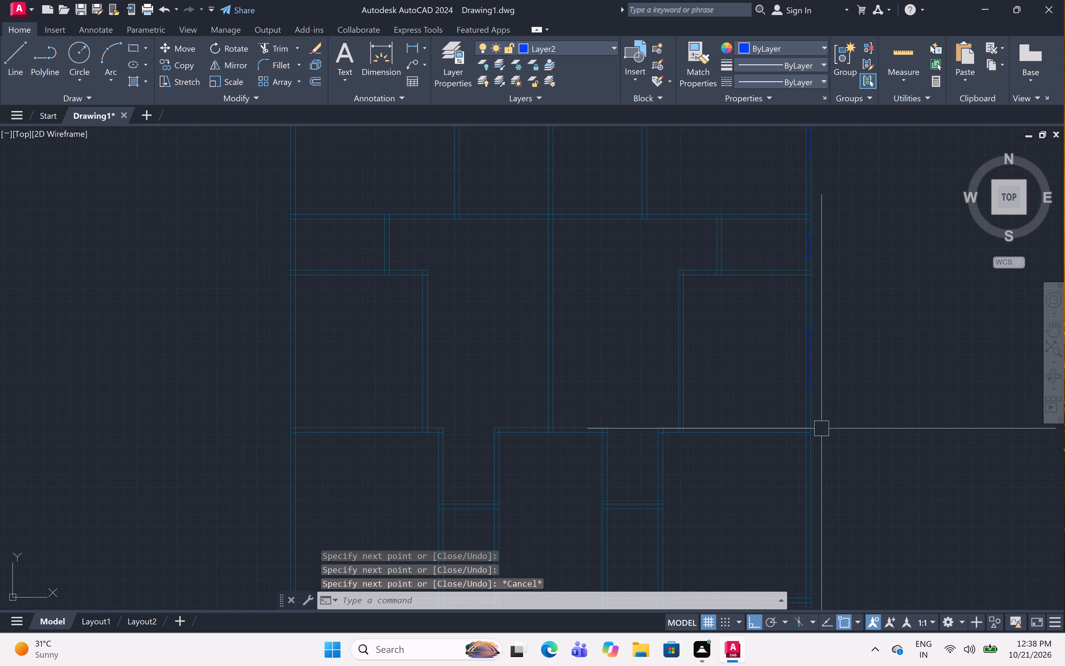
pyautogui.moveTo(842, 541); pyautogui.dragTo(780, 426, button='middle')
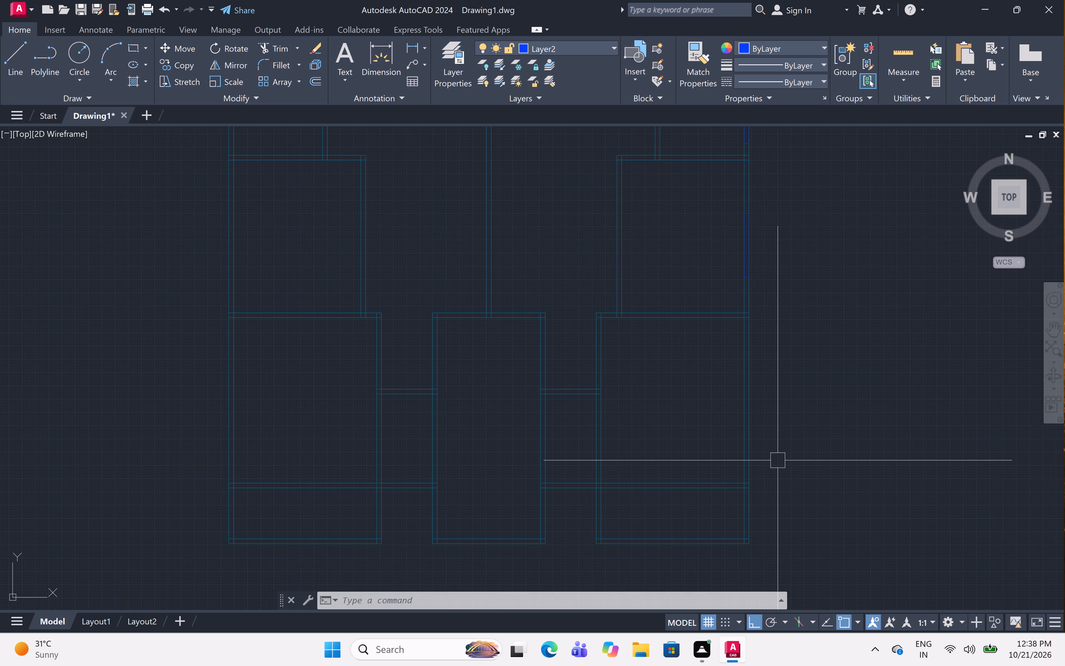
pyautogui.scroll(2, 774, 385)
pyautogui.moveTo(774, 385); pyautogui.dragTo(758, 317, button='middle')
pyautogui.write('l')
pyautogui.press('space')
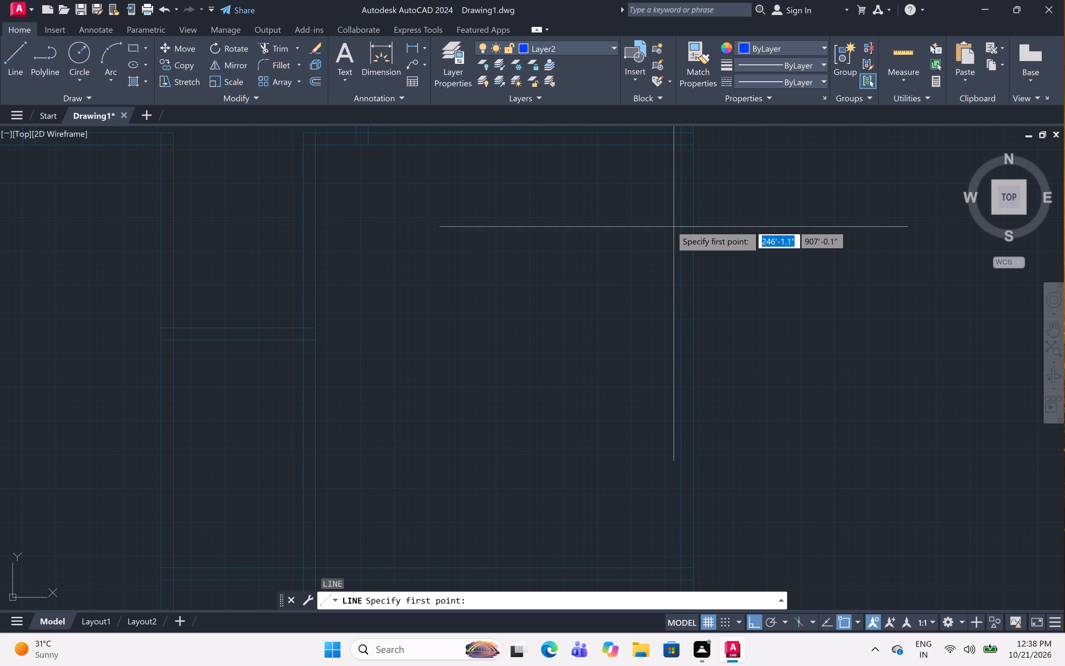
pyautogui.click(679, 257)
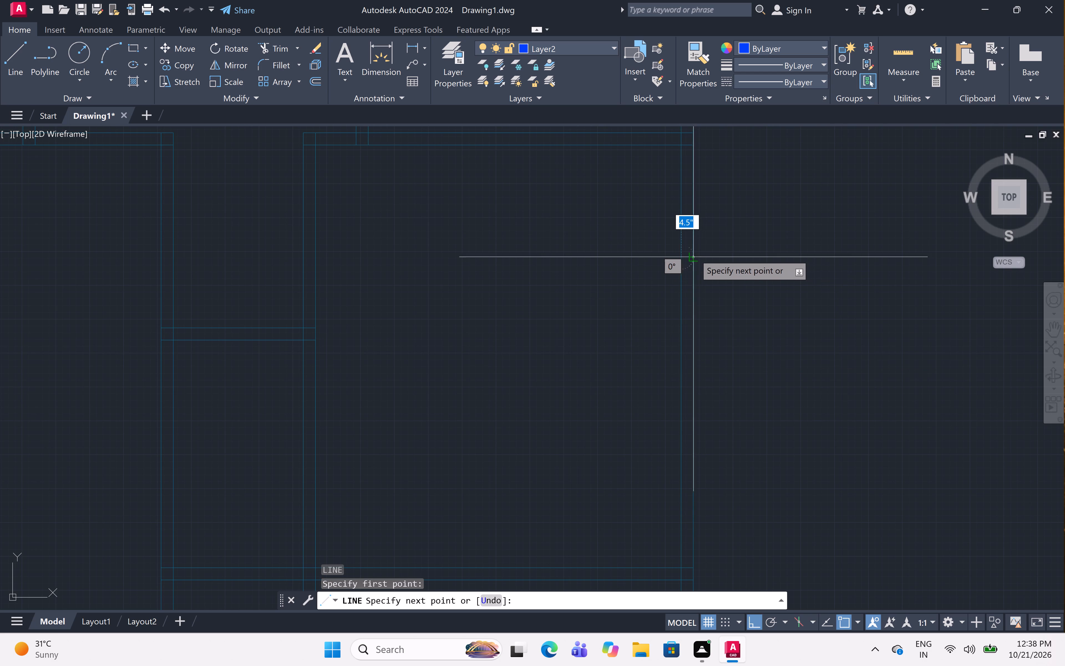
pyautogui.click(691, 259)
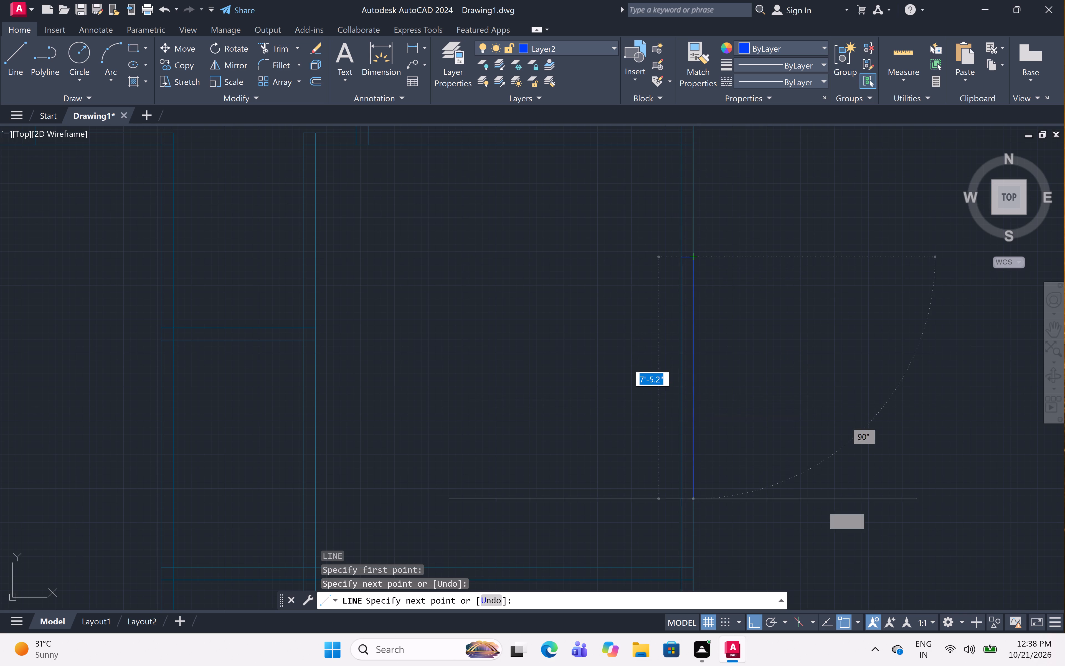
pyautogui.write("5'")
pyautogui.press('space')
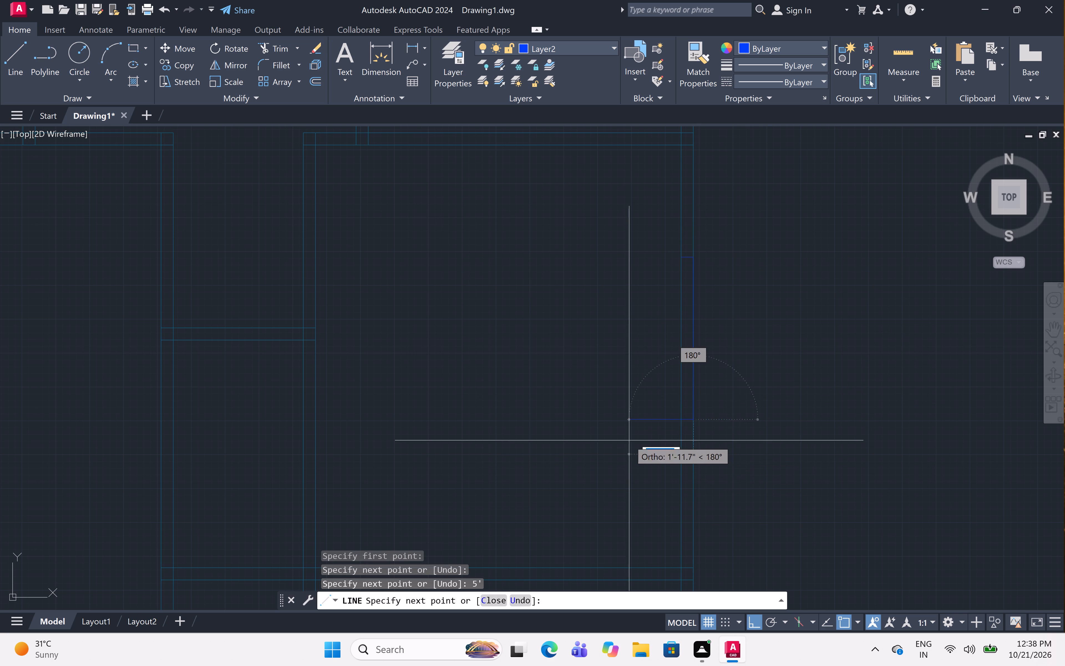
pyautogui.moveTo(678, 422); pyautogui.dragTo(676, 418)
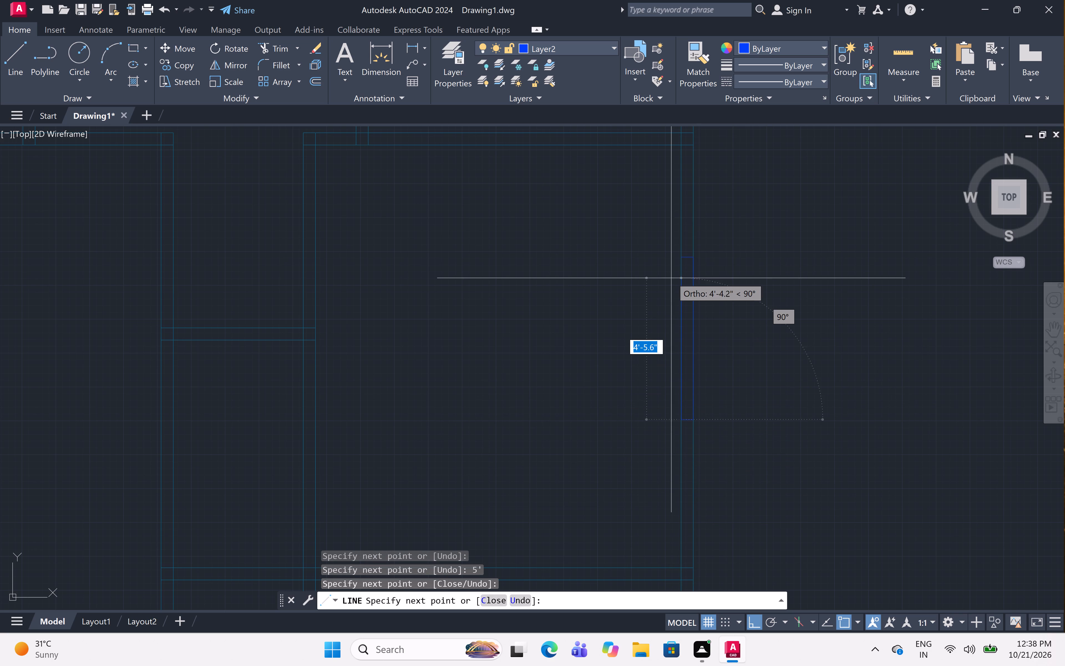
pyautogui.click(681, 258)
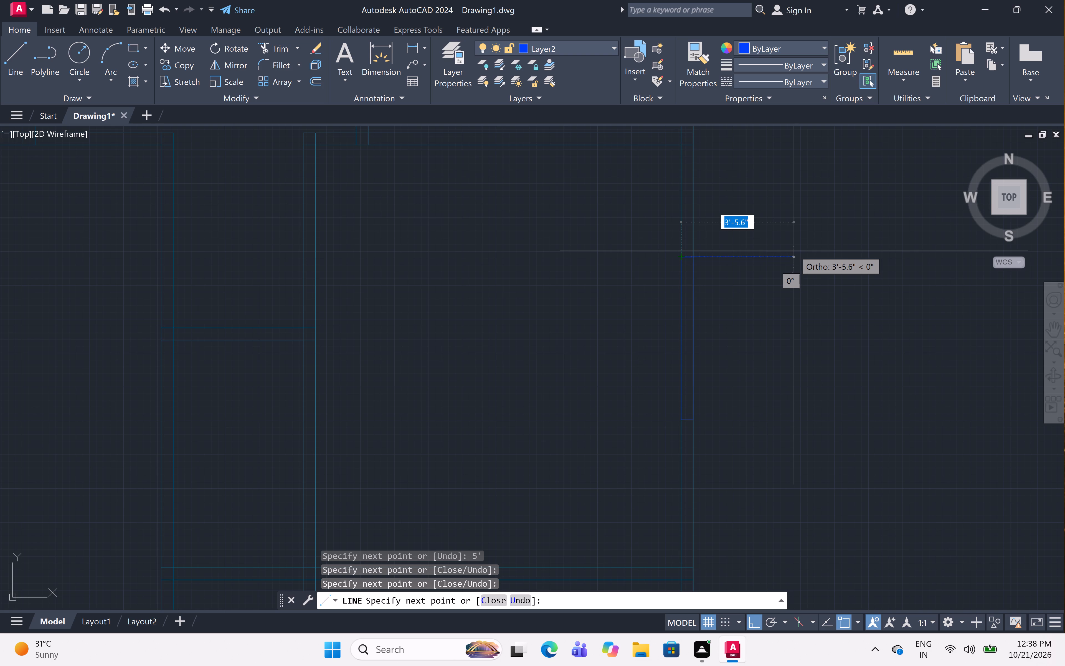
pyautogui.press('Escape')
# Draw a closed 5' long line rectangle across the thickness of the bottom outer wall of the lower central room.
pyautogui.scroll(-4, 781, 251)
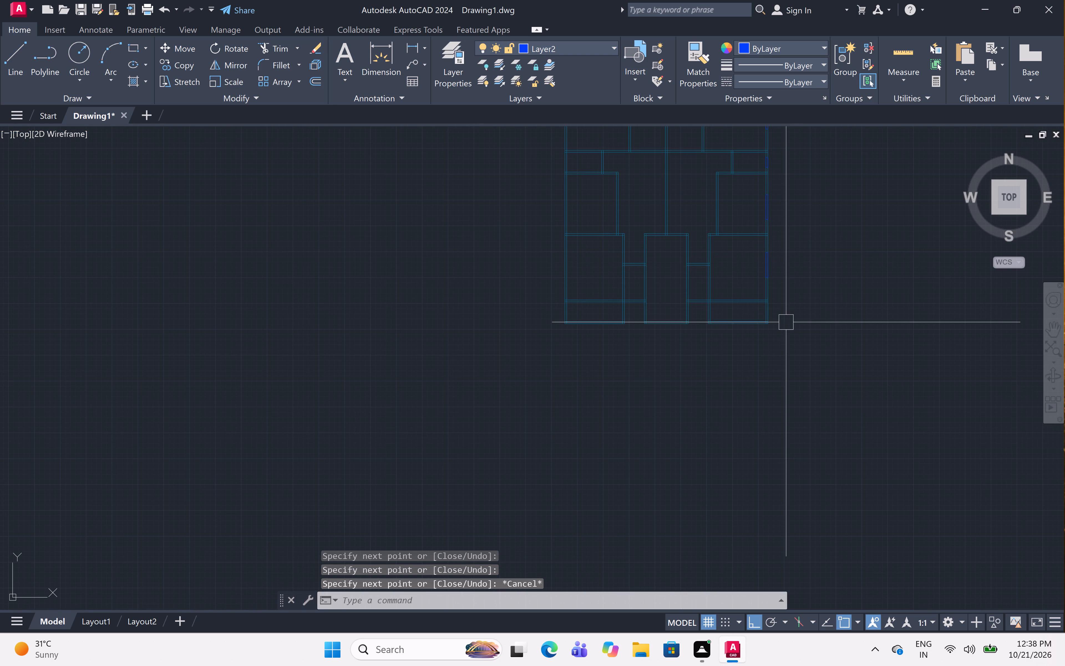
pyautogui.scroll(4, 765, 294)
pyautogui.scroll(2, 740, 284)
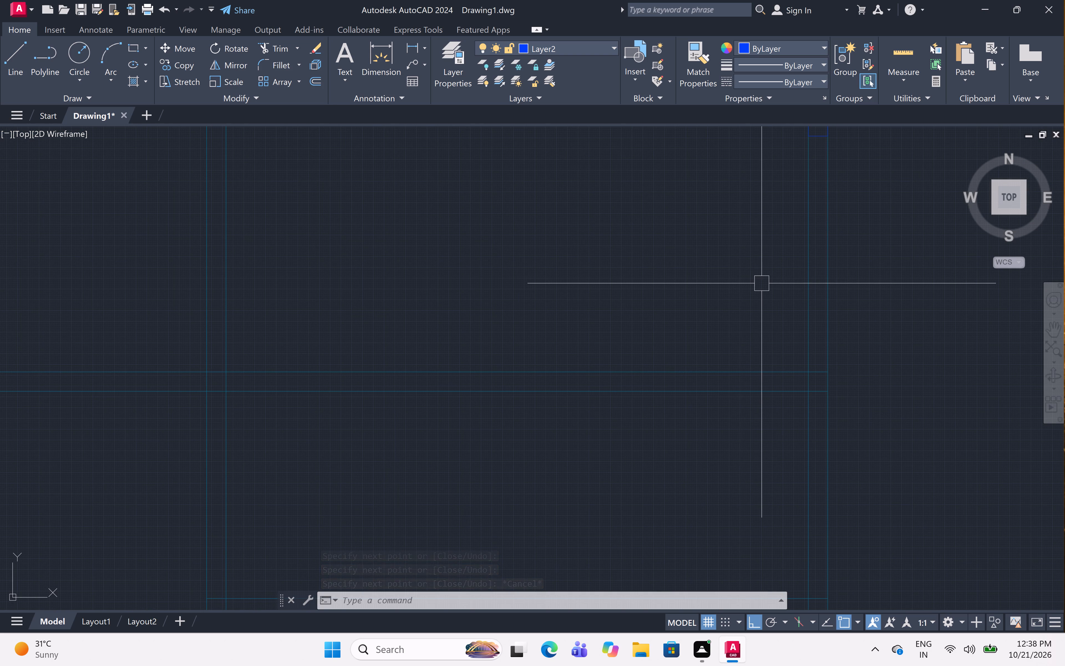
pyautogui.scroll(-3, 696, 315)
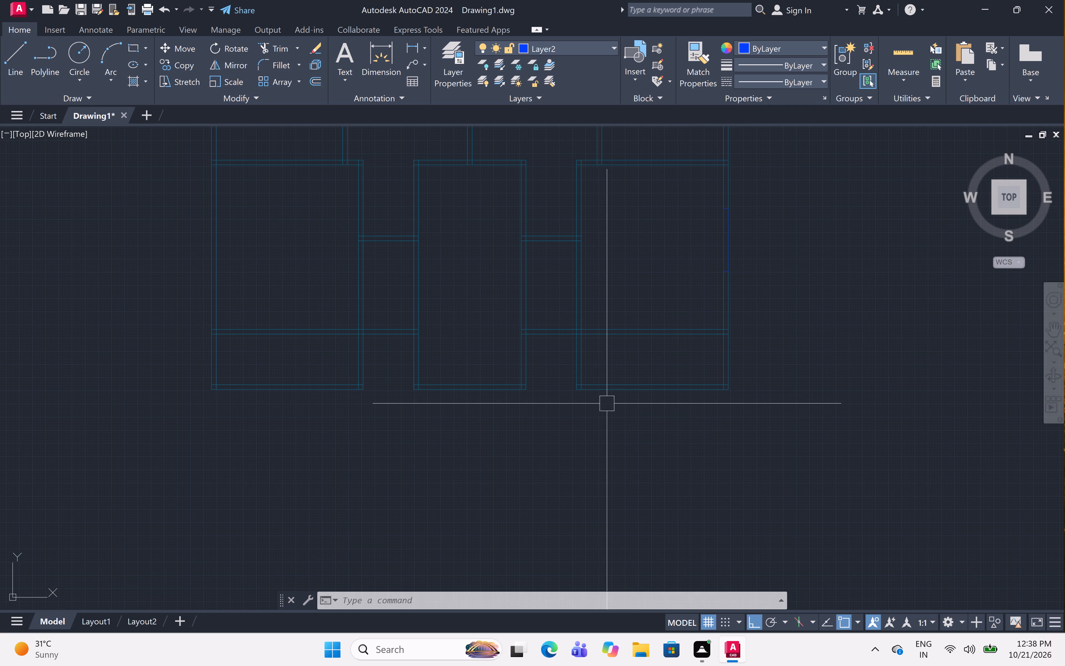
pyautogui.scroll(3, 418, 385)
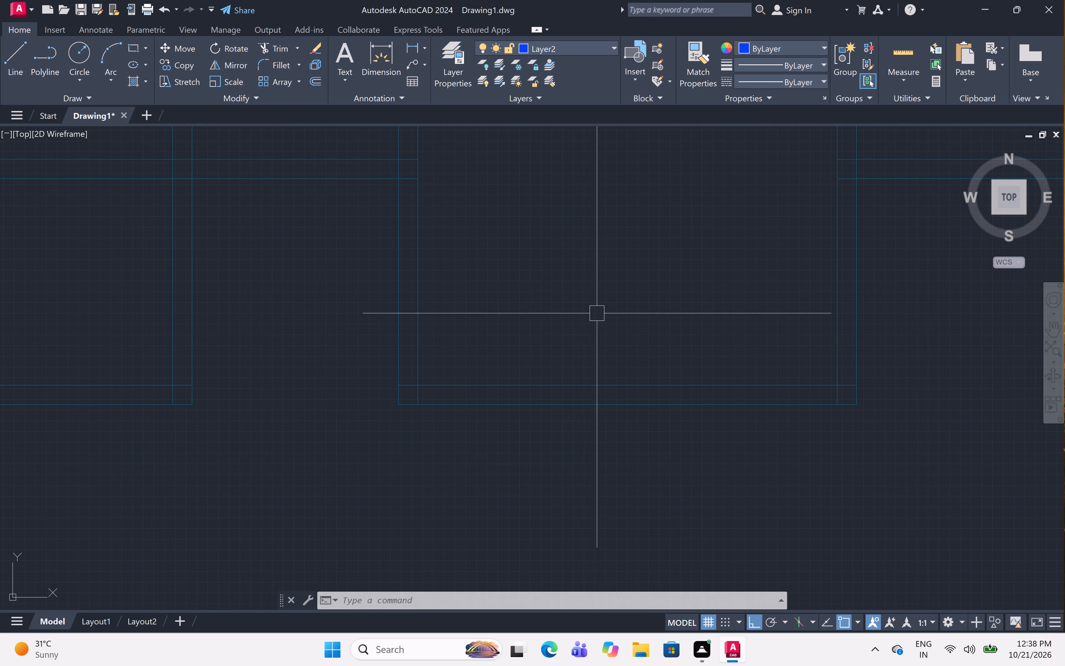
pyautogui.moveTo(932, 347); pyautogui.dragTo(849, 379, button='middle')
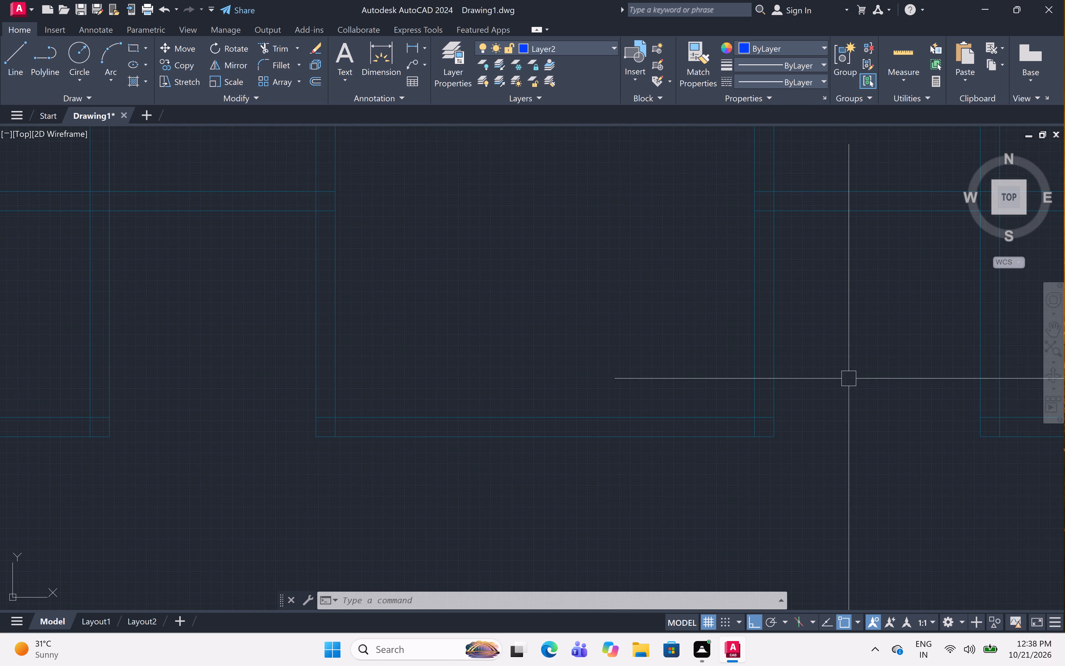
pyautogui.scroll(1, 770, 348)
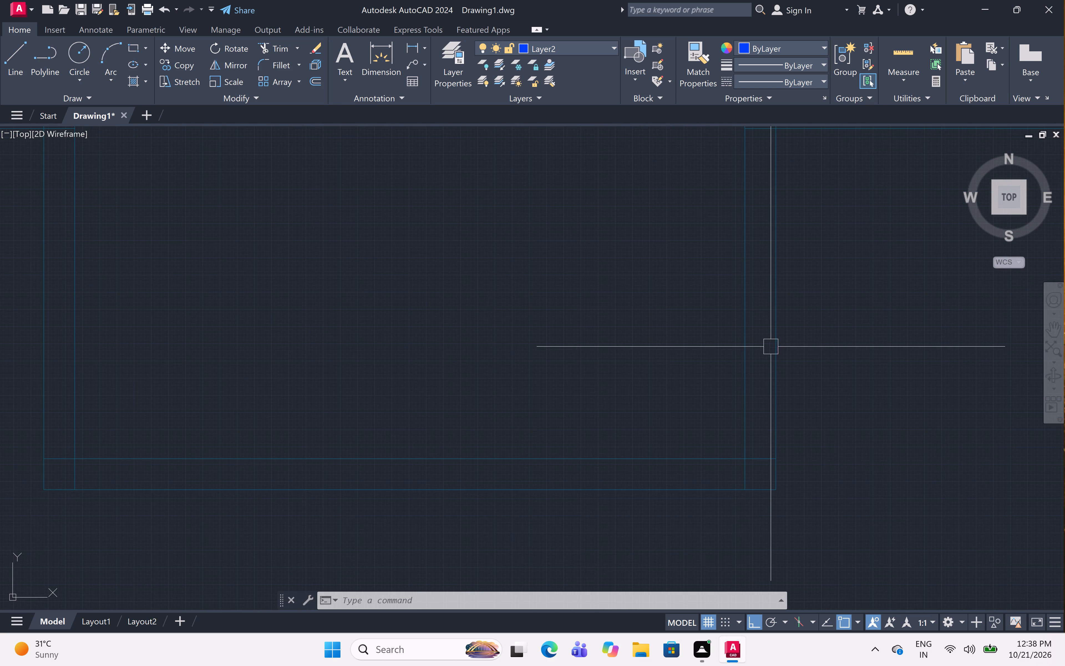
pyautogui.moveTo(785, 339); pyautogui.dragTo(887, 336, button='middle')
pyautogui.write('l')
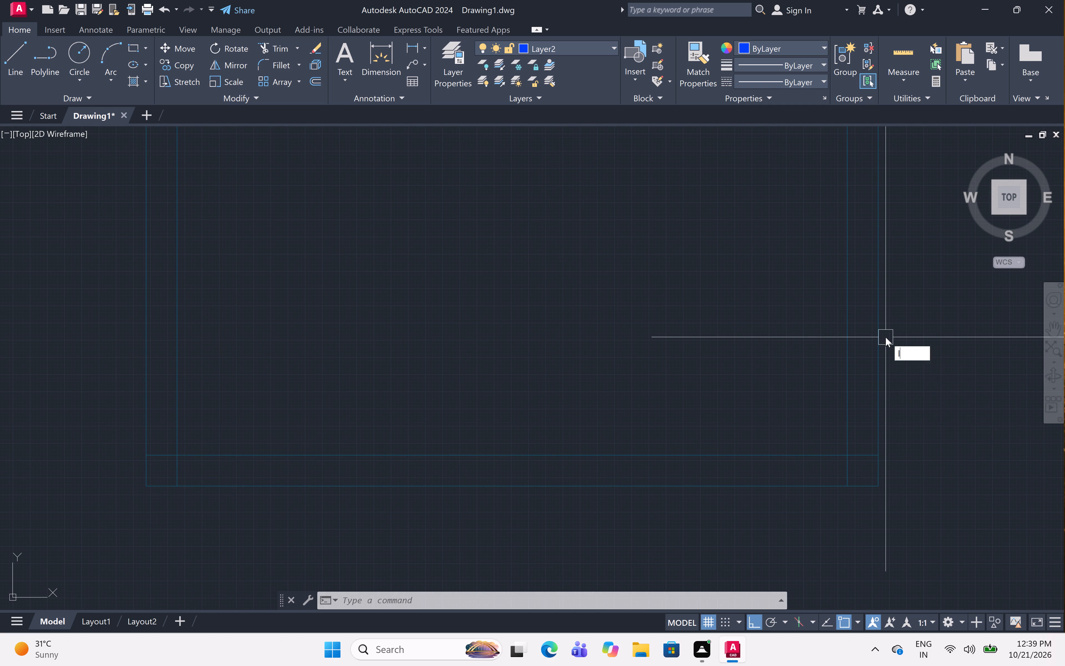
pyautogui.press('space')
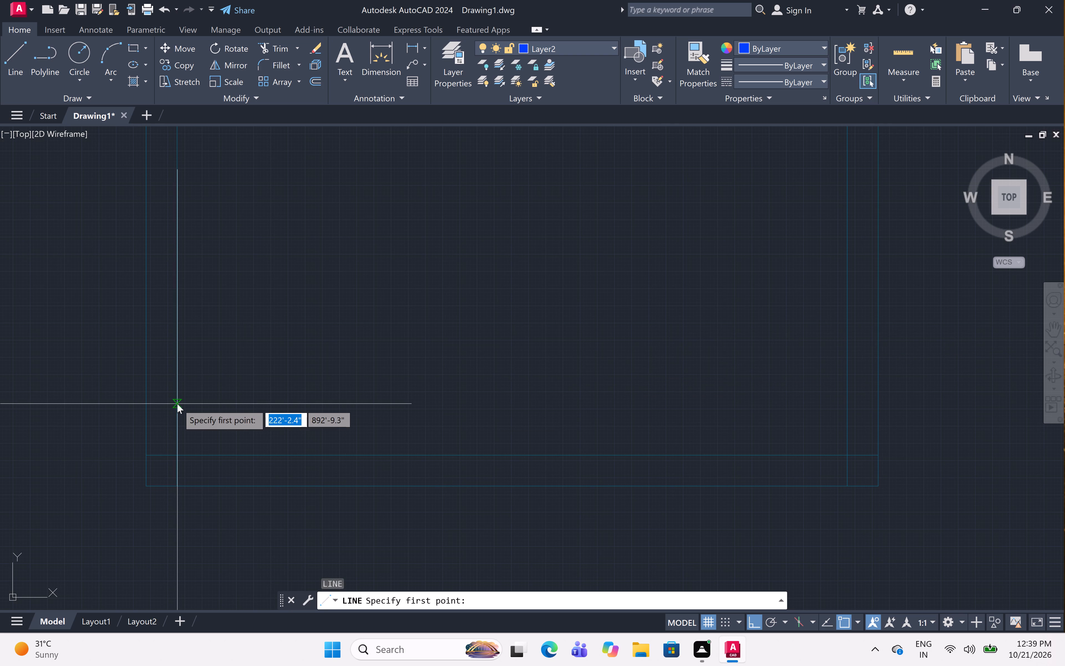
pyautogui.click(301, 457)
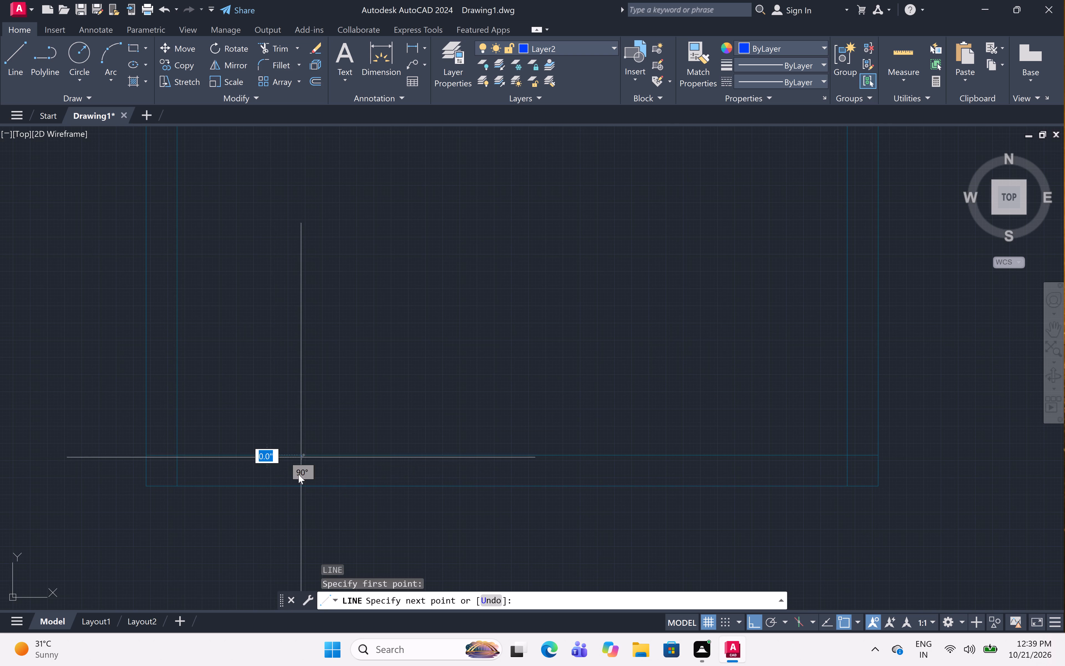
pyautogui.click(305, 486)
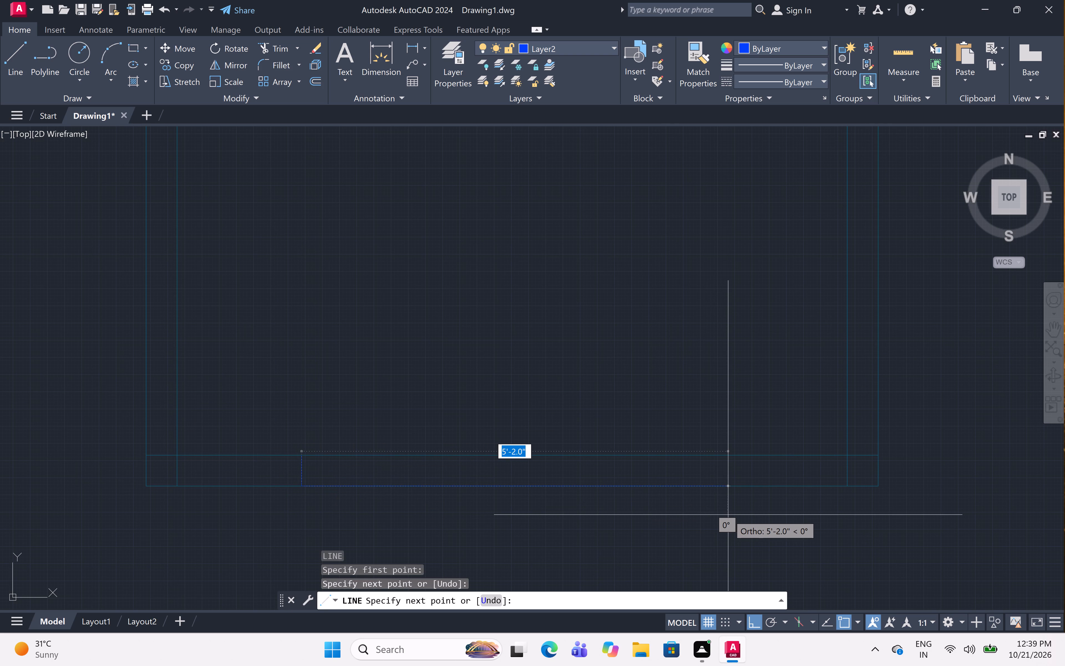
pyautogui.write("5'")
pyautogui.press('space')
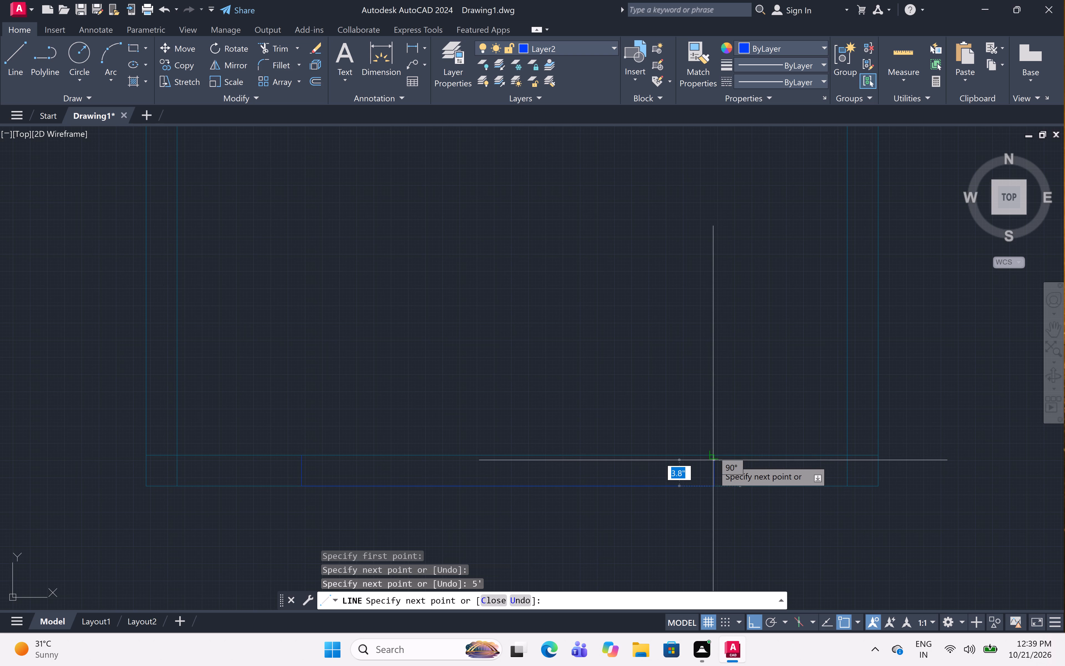
pyautogui.click(714, 452)
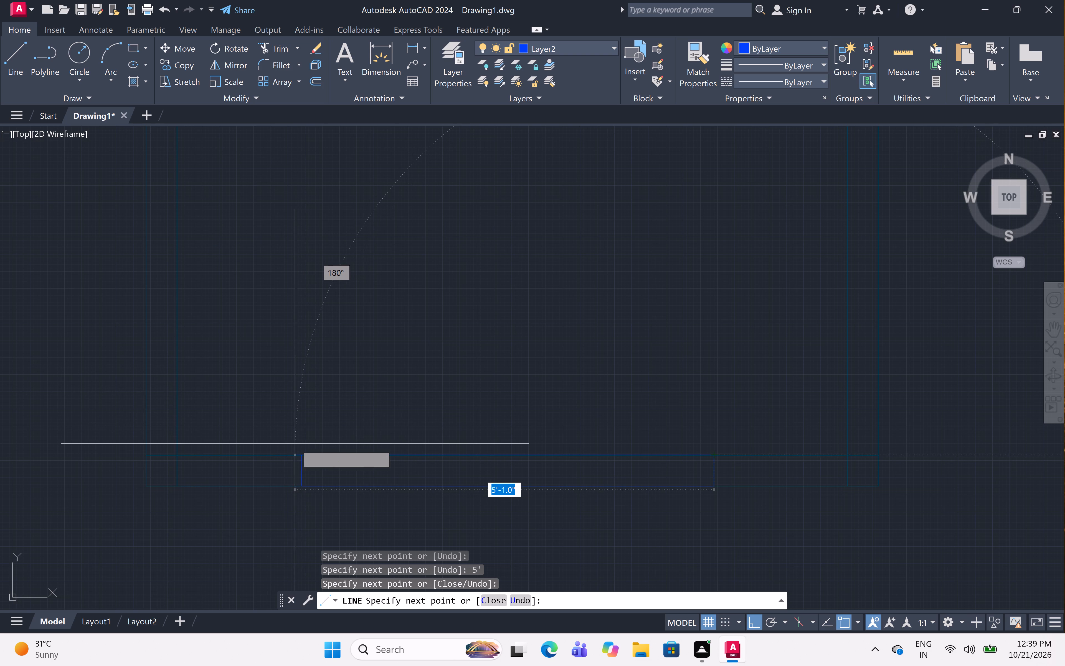
pyautogui.click(303, 458)
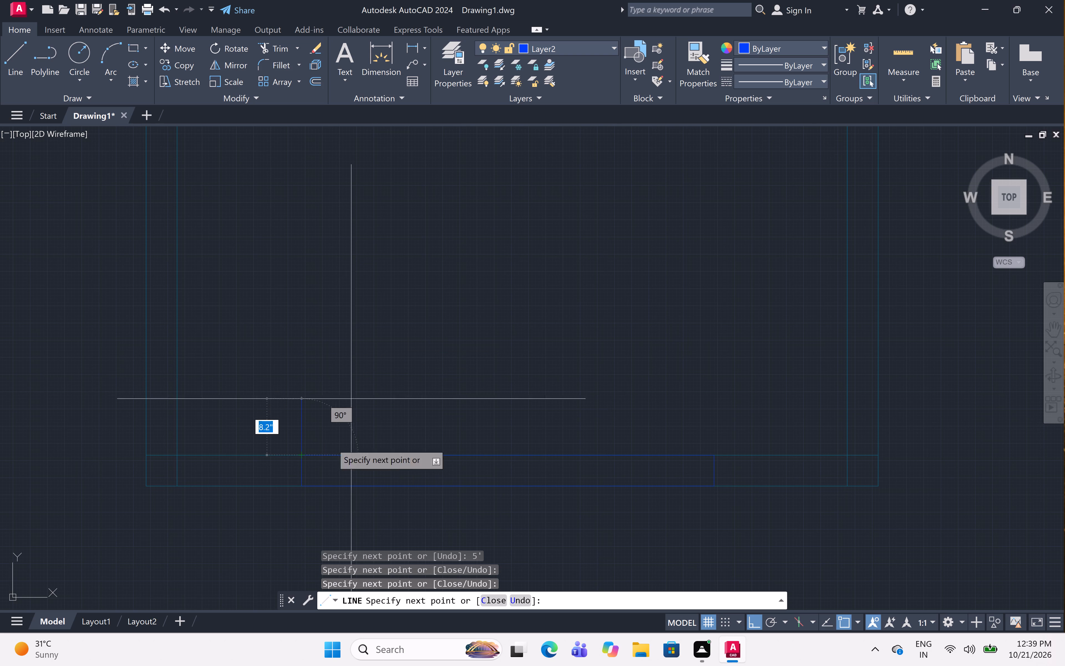
pyautogui.press('Escape')
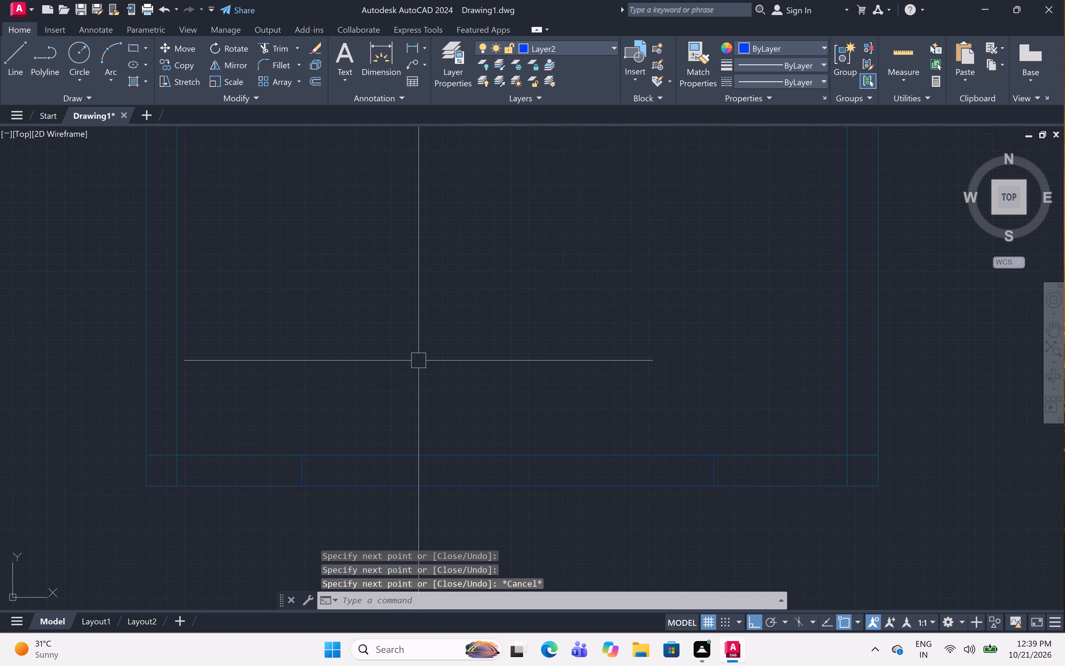
# Draw a closed 5' long line rectangle across the outer left wall's thickness, at the lower-left room below its top horizontal wall.
pyautogui.scroll(-4, 683, 147)
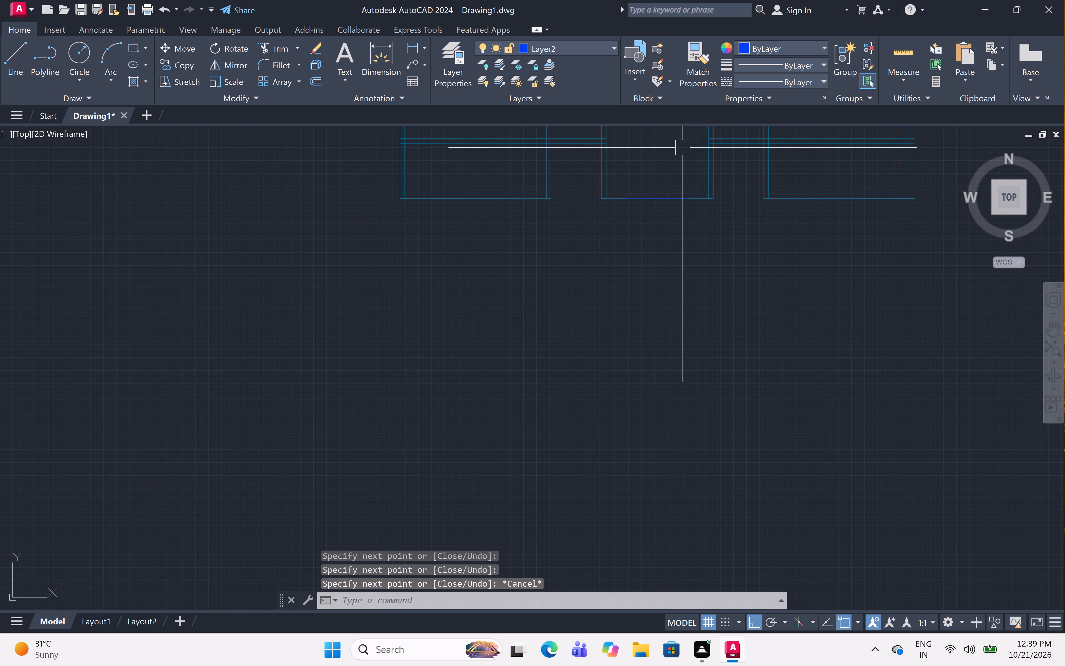
pyautogui.moveTo(667, 165); pyautogui.dragTo(717, 271, button='middle')
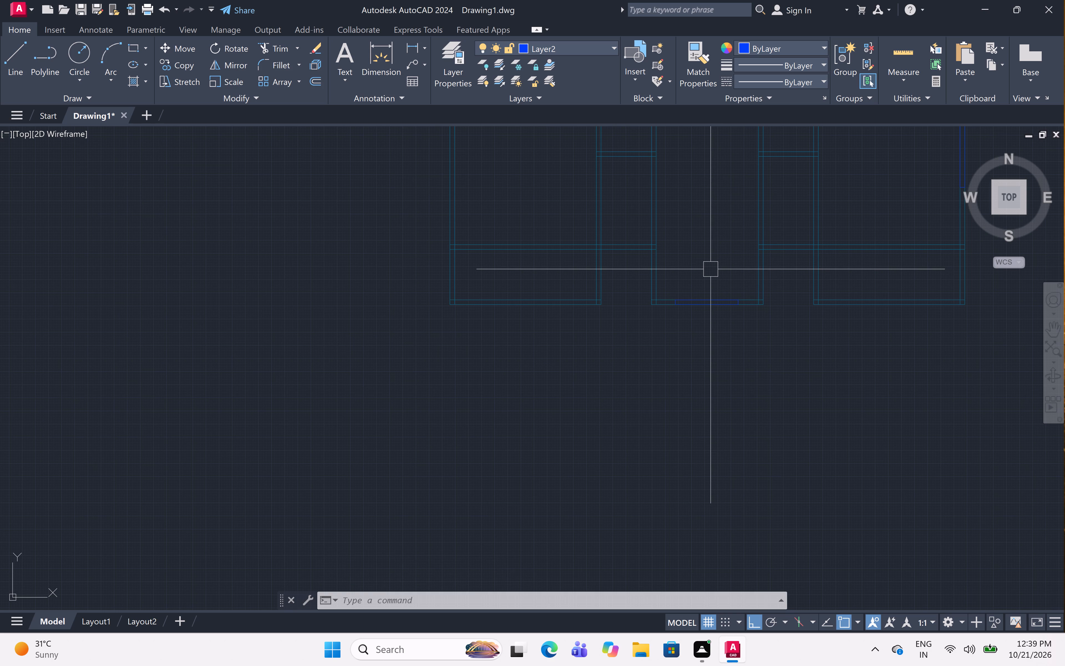
pyautogui.scroll(-2, 487, 317)
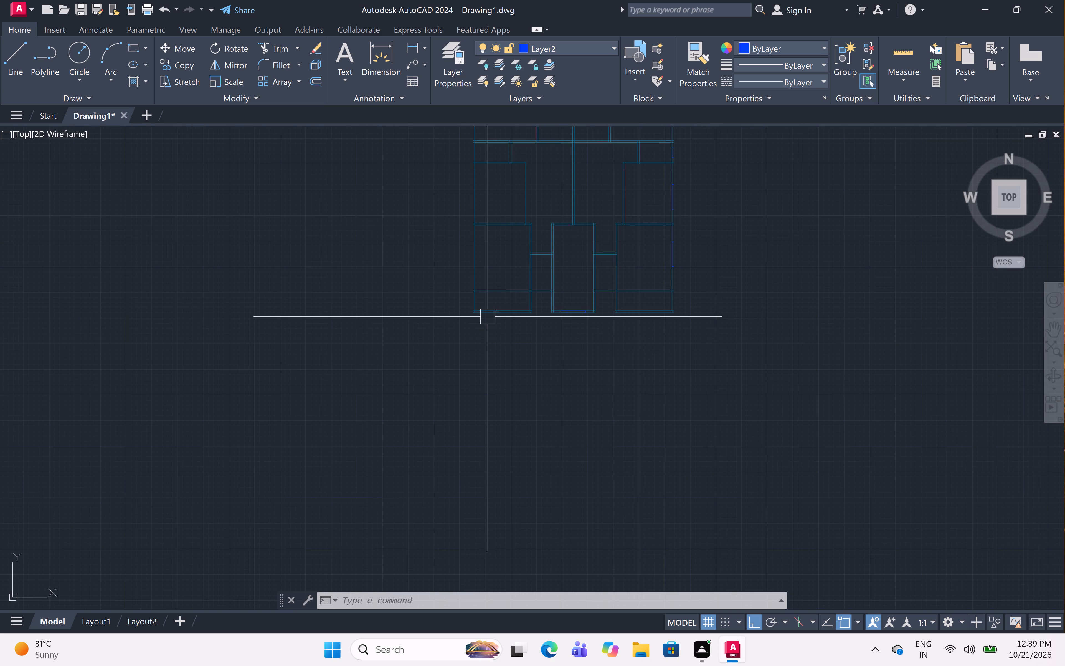
pyautogui.scroll(3, 483, 230)
pyautogui.write('l')
pyautogui.press('space')
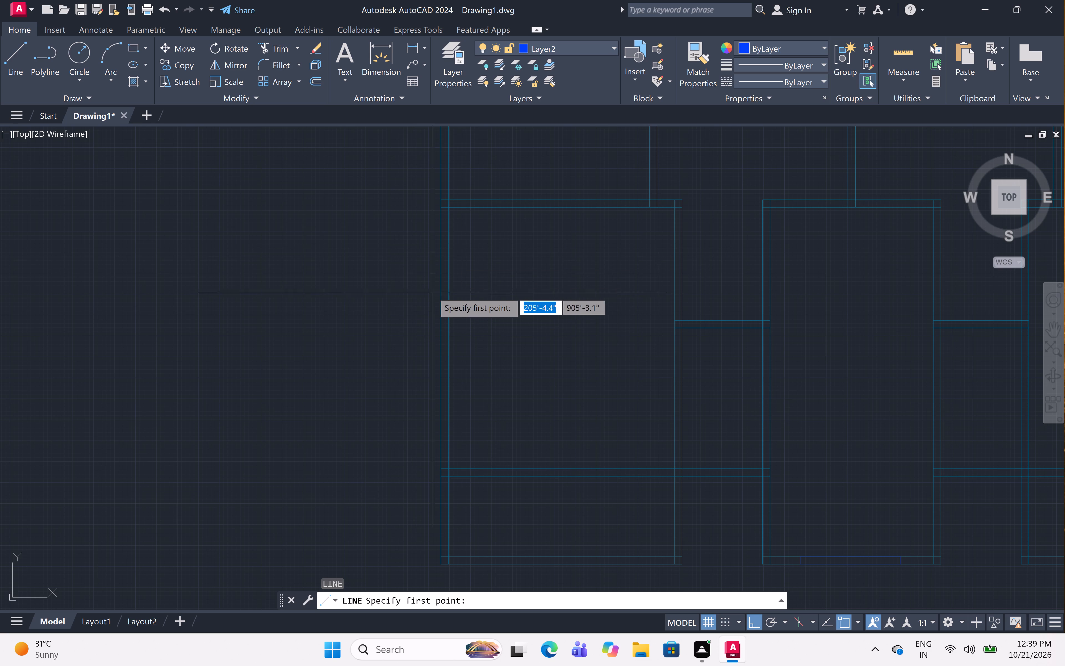
pyautogui.click(441, 266)
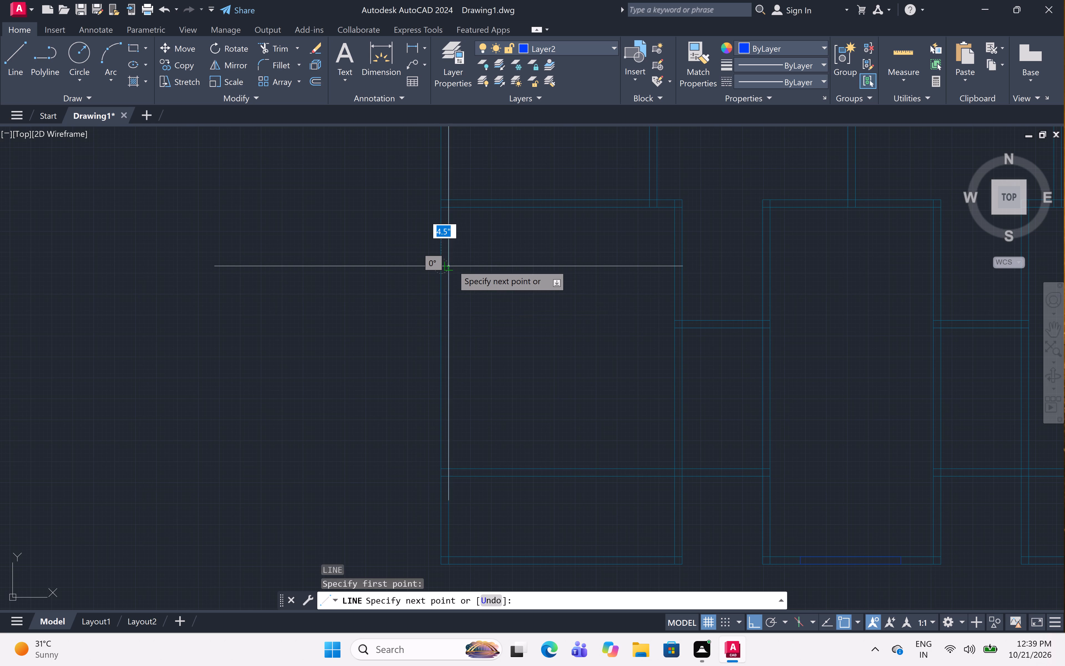
pyautogui.scroll(5, 452, 263)
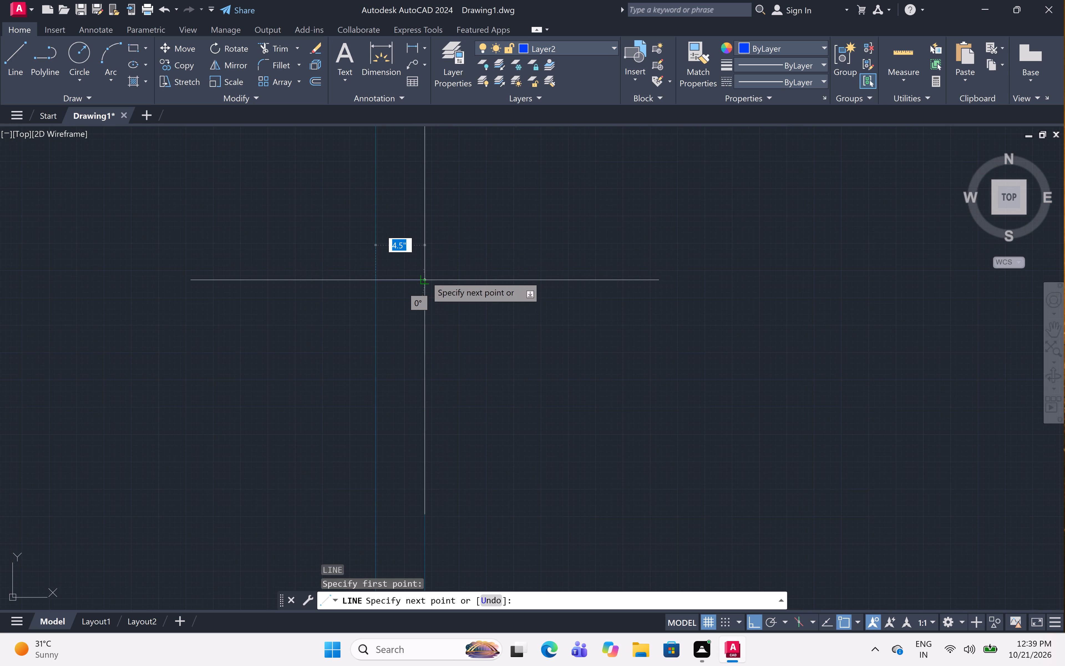
pyautogui.click(425, 276)
pyautogui.scroll(-4, 425, 277)
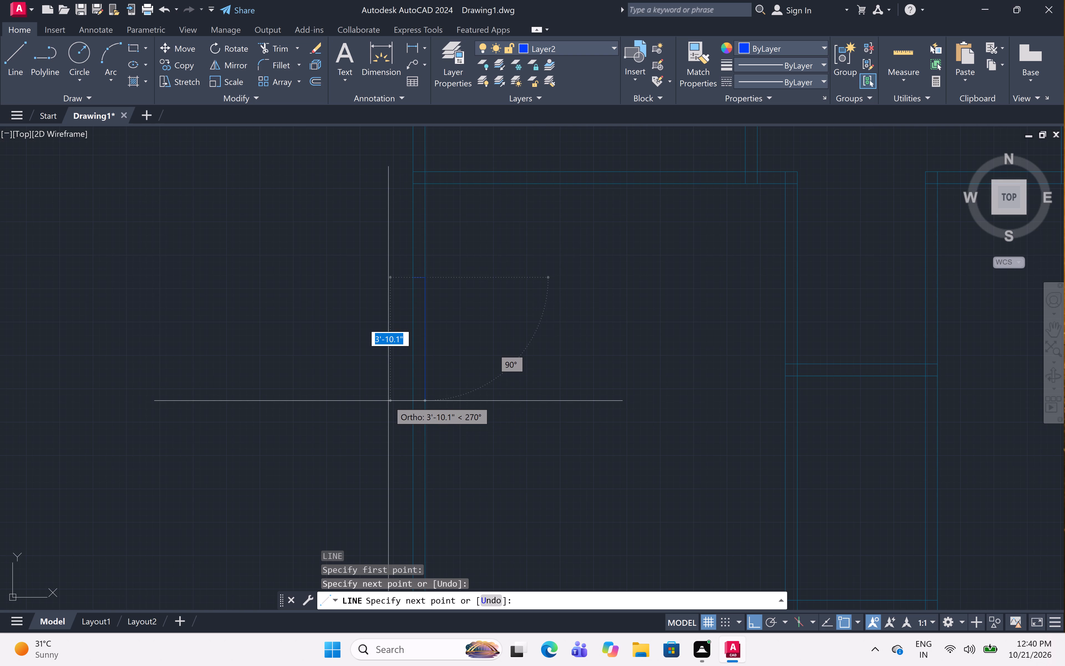
pyautogui.write("5'")
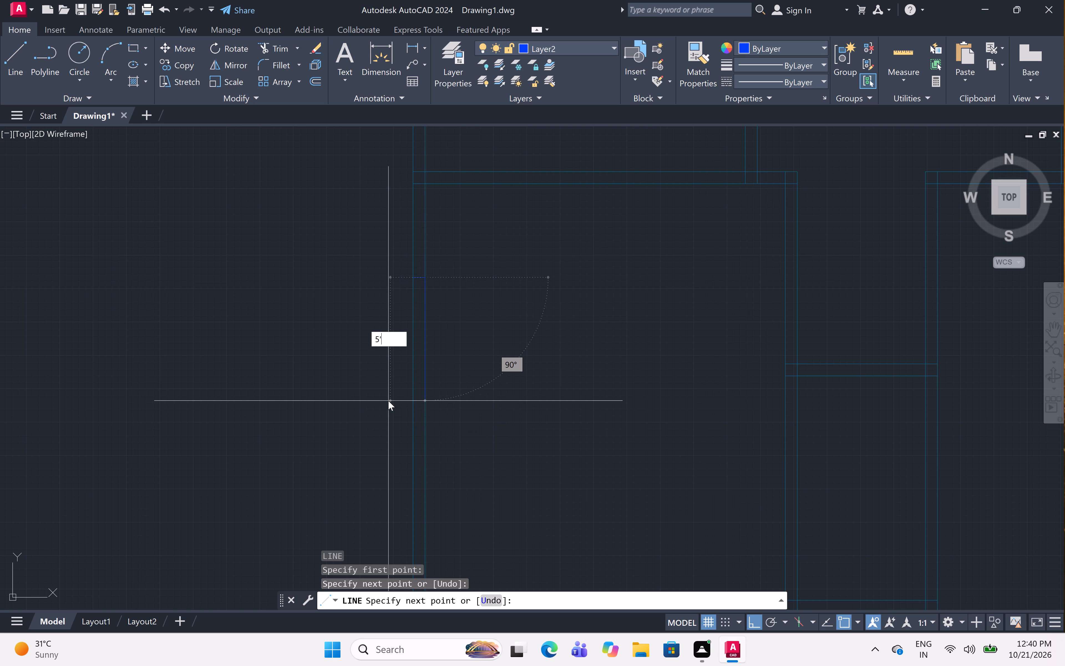
pyautogui.press('space')
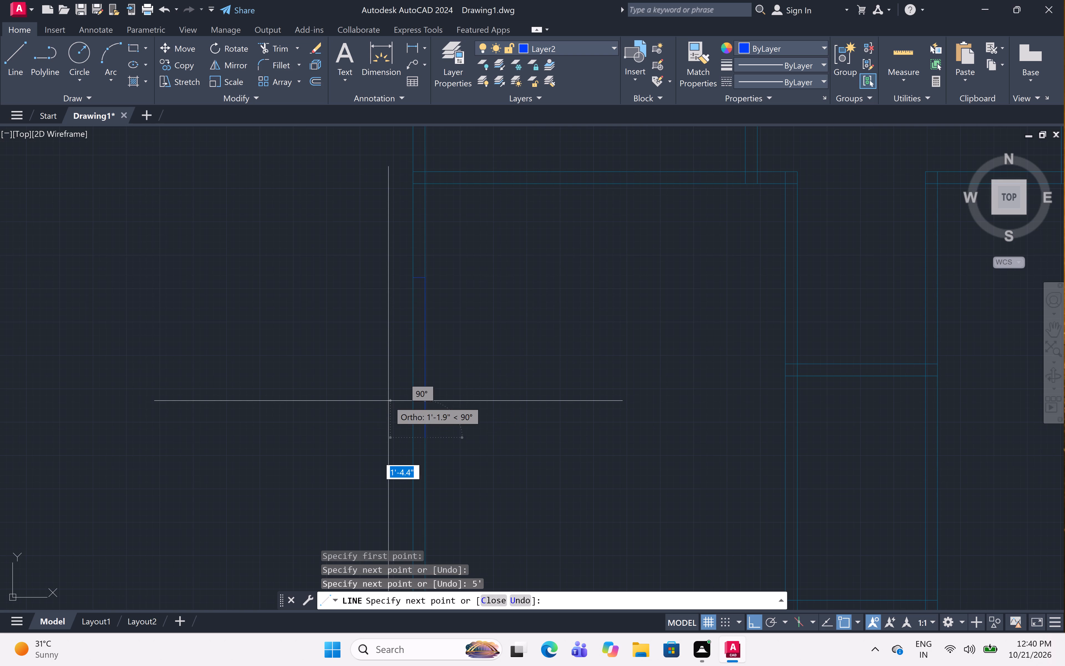
pyautogui.scroll(3, 413, 428)
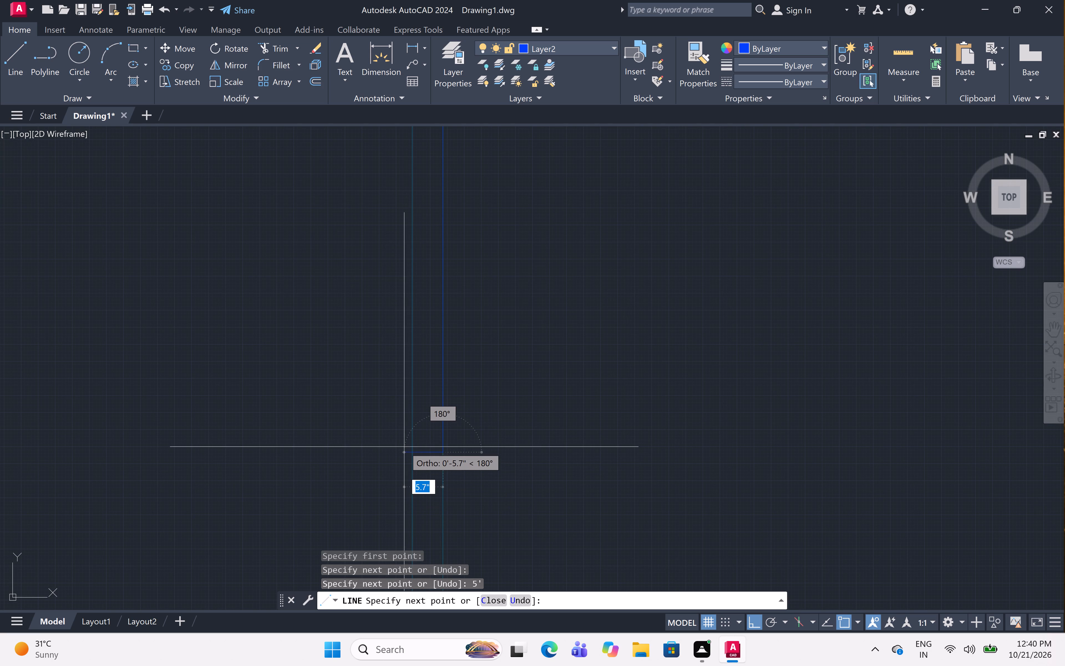
pyautogui.click(412, 455)
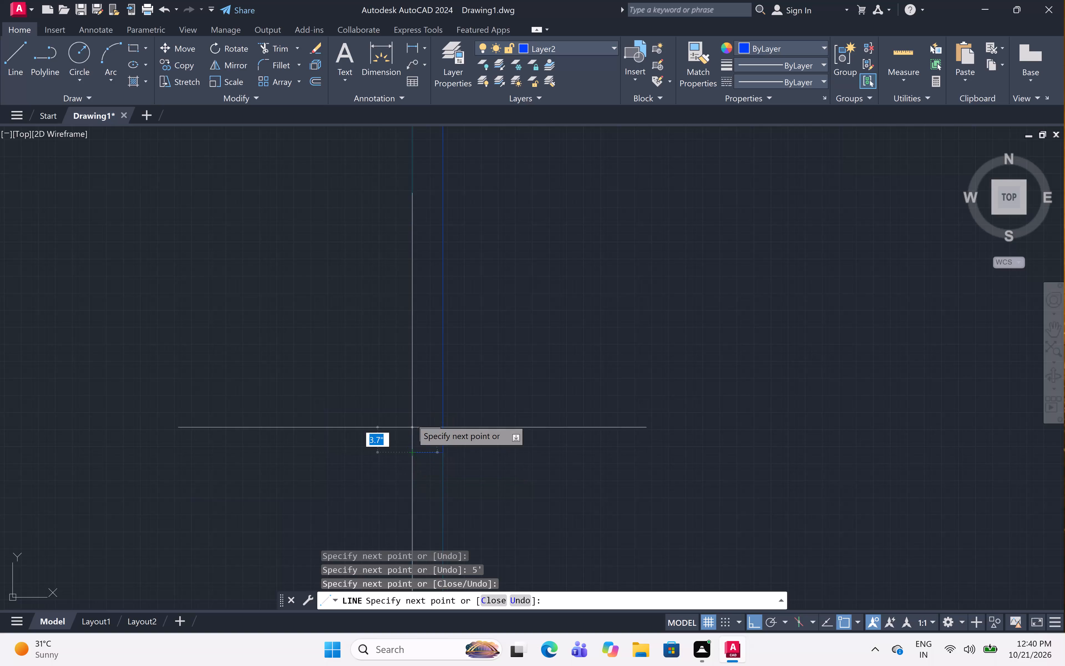
pyautogui.scroll(-3, 399, 340)
pyautogui.scroll(4, 400, 271)
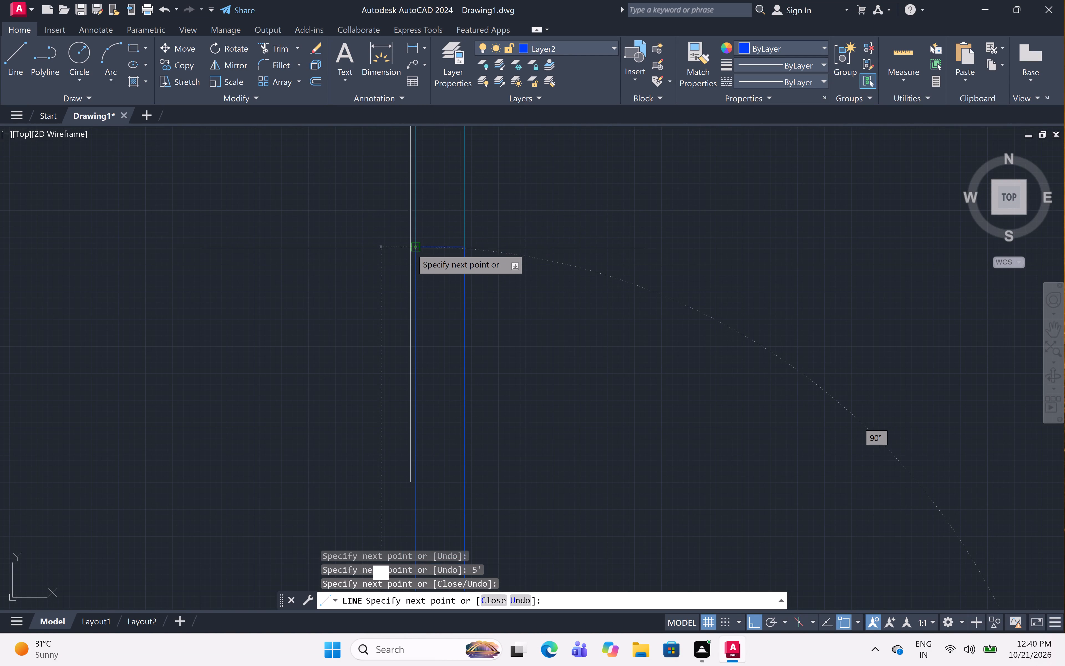
pyautogui.click(412, 247)
pyautogui.press('Escape')
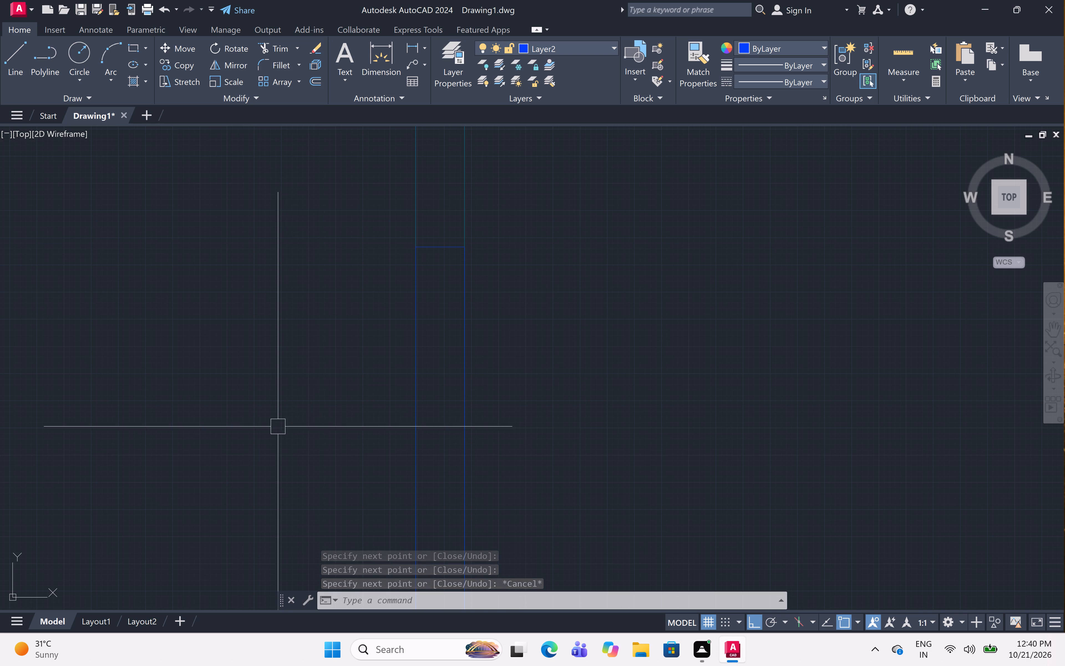
# Draw a closed 5' long line rectangle across the outer left wall's thickness, at the middle-left room below the small room.
pyautogui.scroll(-4, 318, 385)
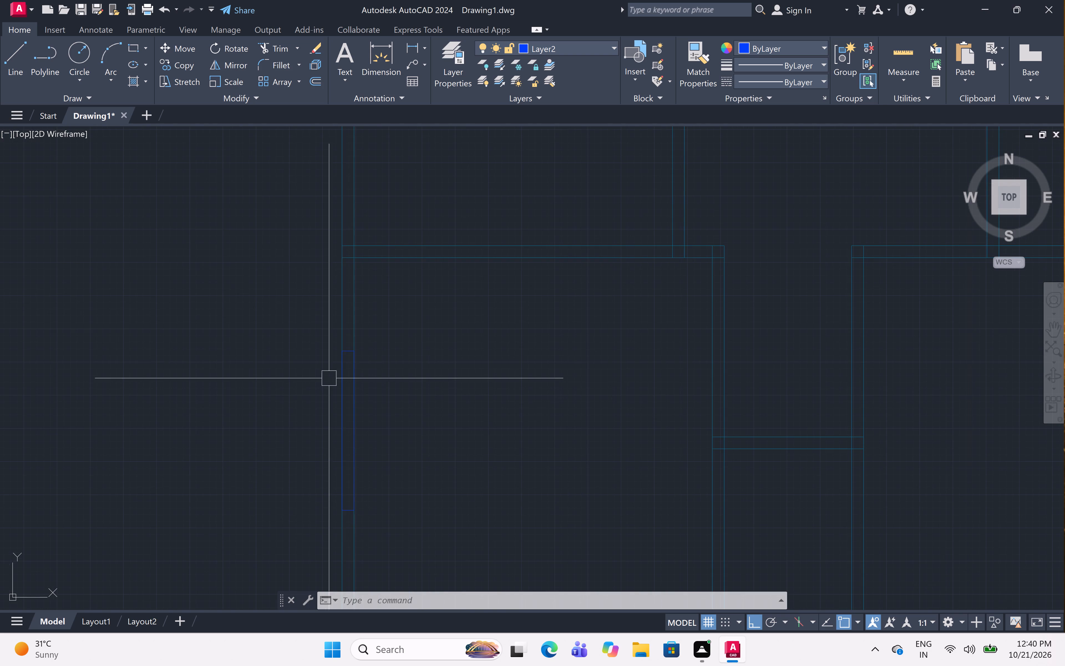
pyautogui.scroll(-2, 376, 344)
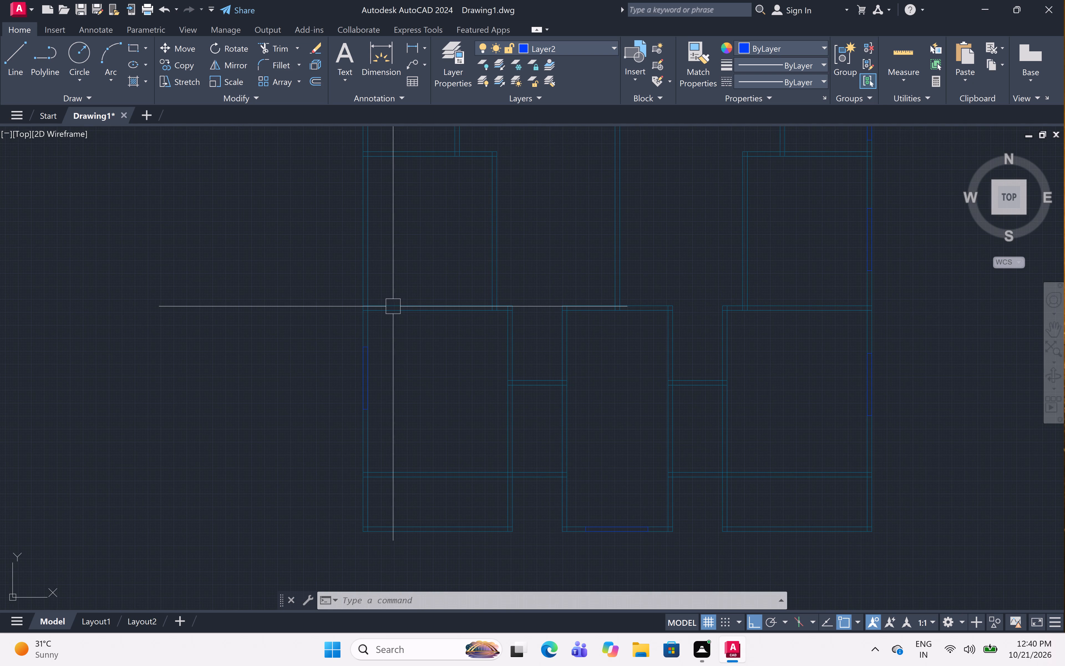
pyautogui.moveTo(358, 241); pyautogui.dragTo(361, 255, button='middle')
pyautogui.middleClick(360, 271)
pyautogui.scroll(2, 382, 210)
pyautogui.moveTo(385, 206); pyautogui.dragTo(397, 252, button='middle')
pyautogui.middleClick(400, 248)
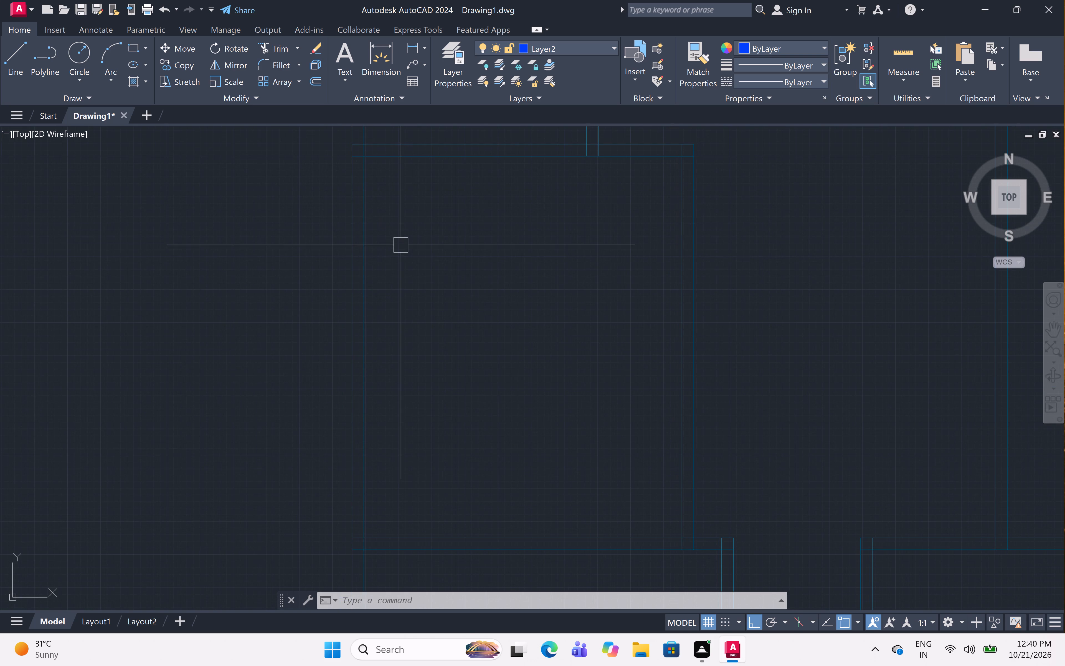
pyautogui.write('l')
pyautogui.press('space')
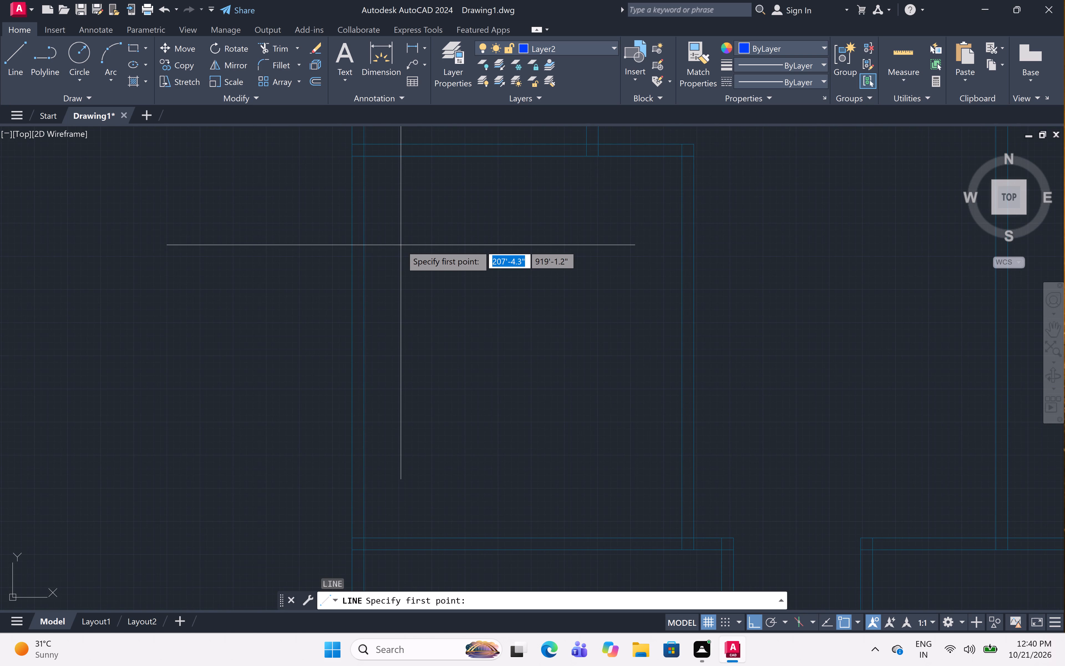
pyautogui.click(353, 239)
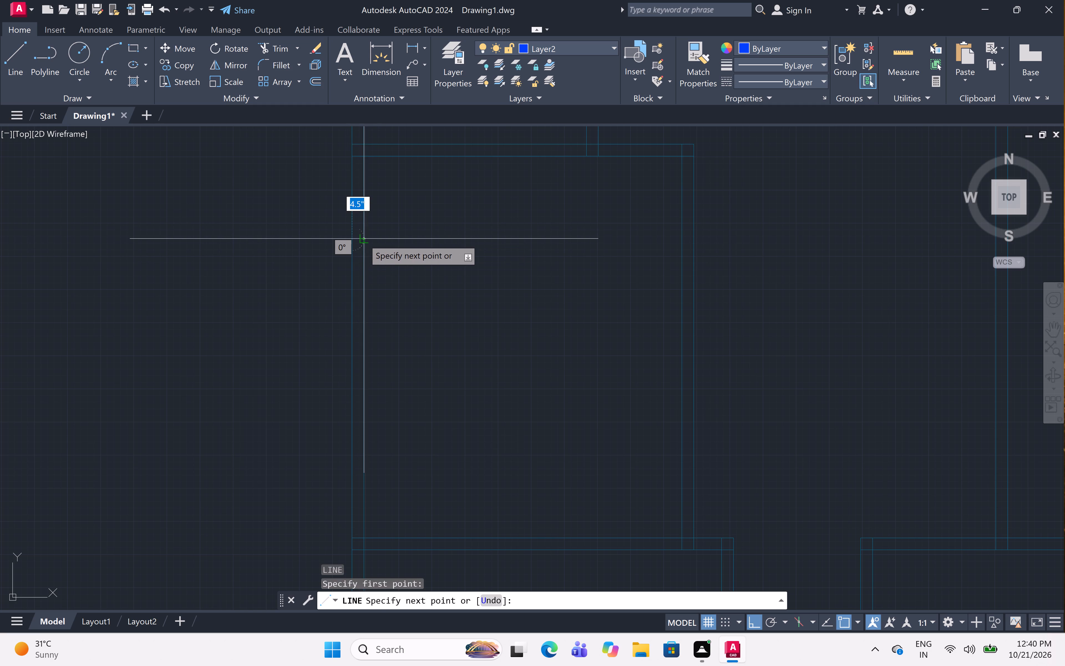
pyautogui.click(364, 239)
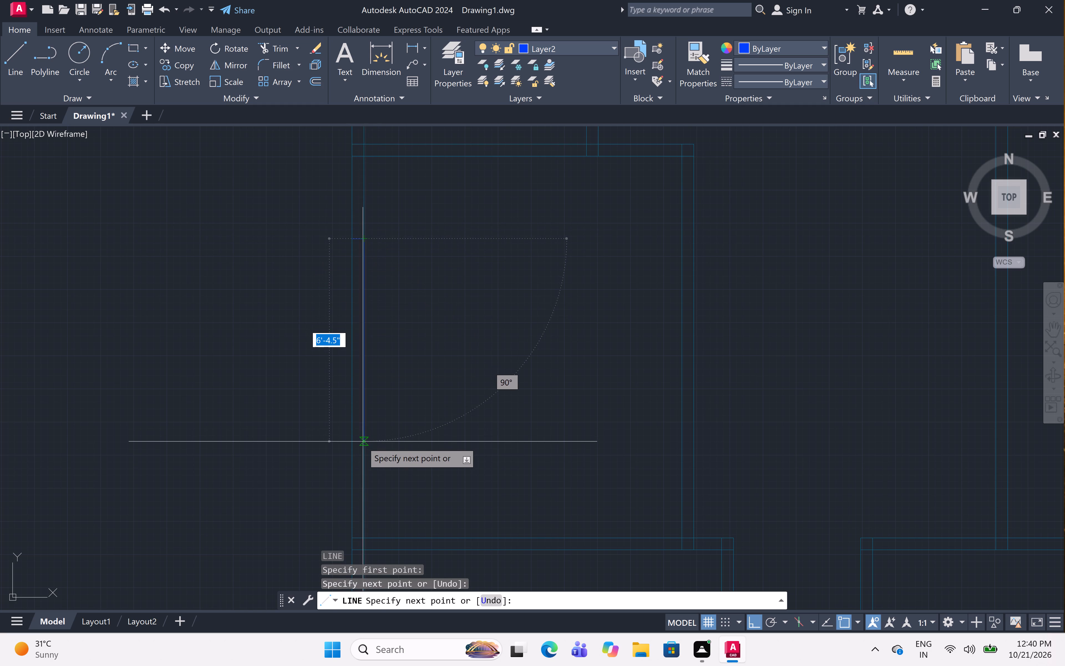
pyautogui.press('5')
pyautogui.press("'")
pyautogui.press('space')
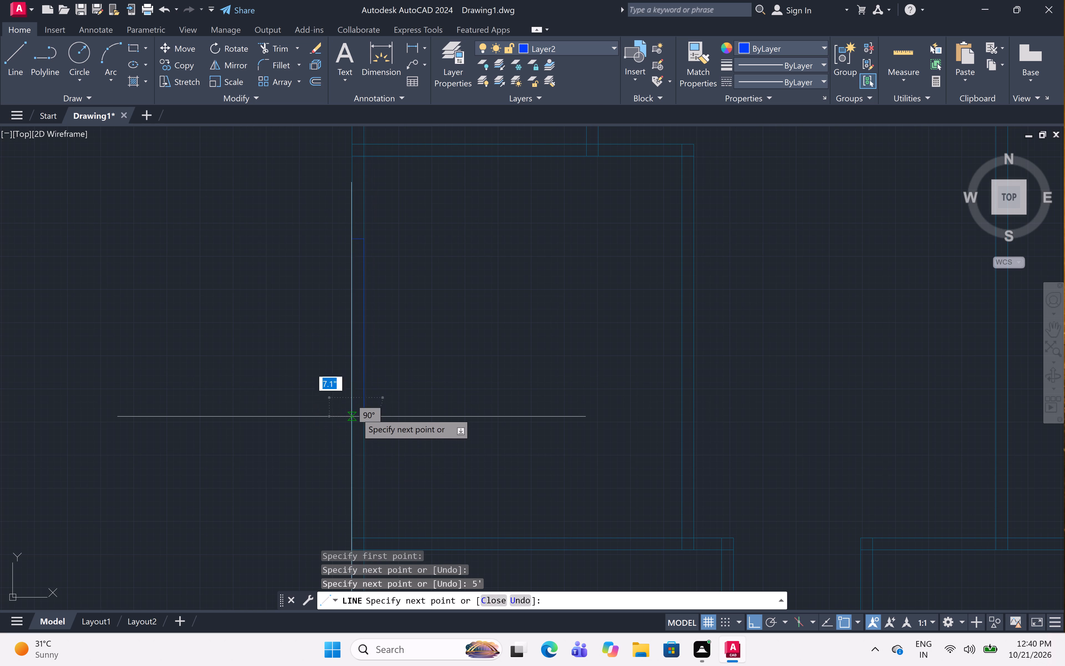
pyautogui.click(349, 396)
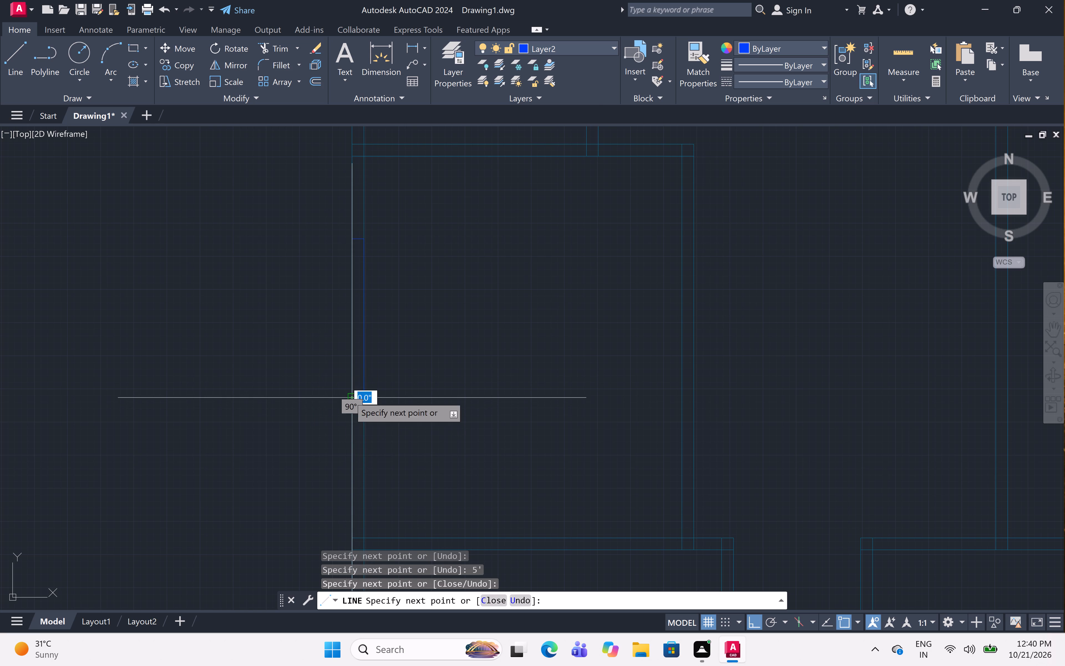
pyautogui.click(351, 238)
pyautogui.press('Escape')
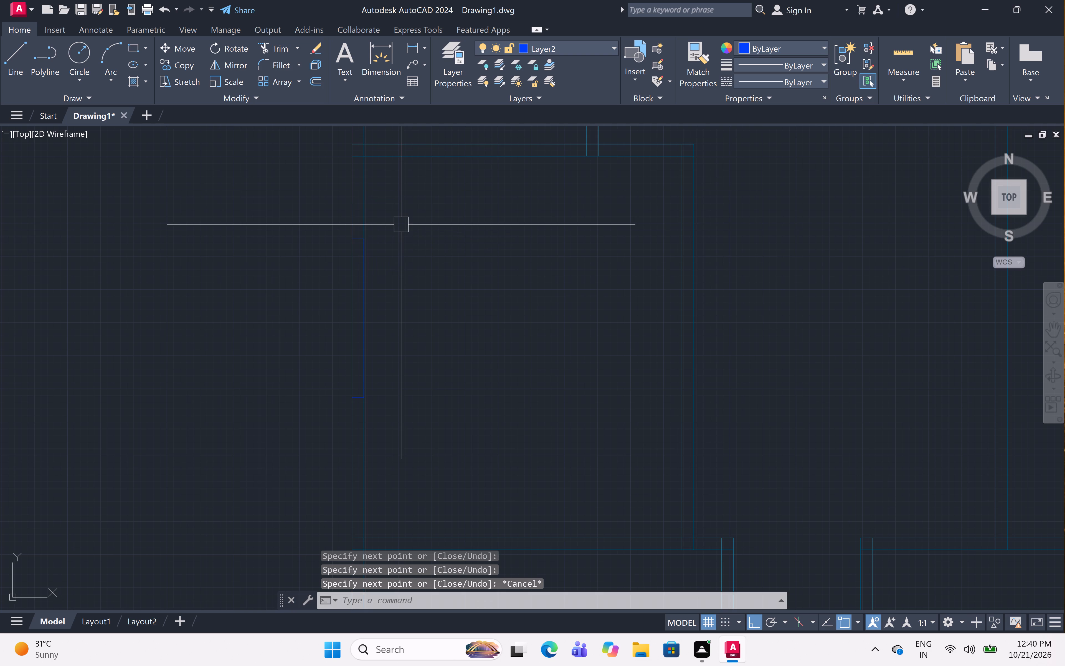
# Draw a closed 2' long line rectangle across the outer left wall's thickness, at the small room above the middle-left room.
pyautogui.scroll(-3, 401, 217)
pyautogui.moveTo(399, 216); pyautogui.dragTo(400, 261, button='middle')
pyautogui.scroll(2, 401, 191)
pyautogui.scroll(2, 361, 271)
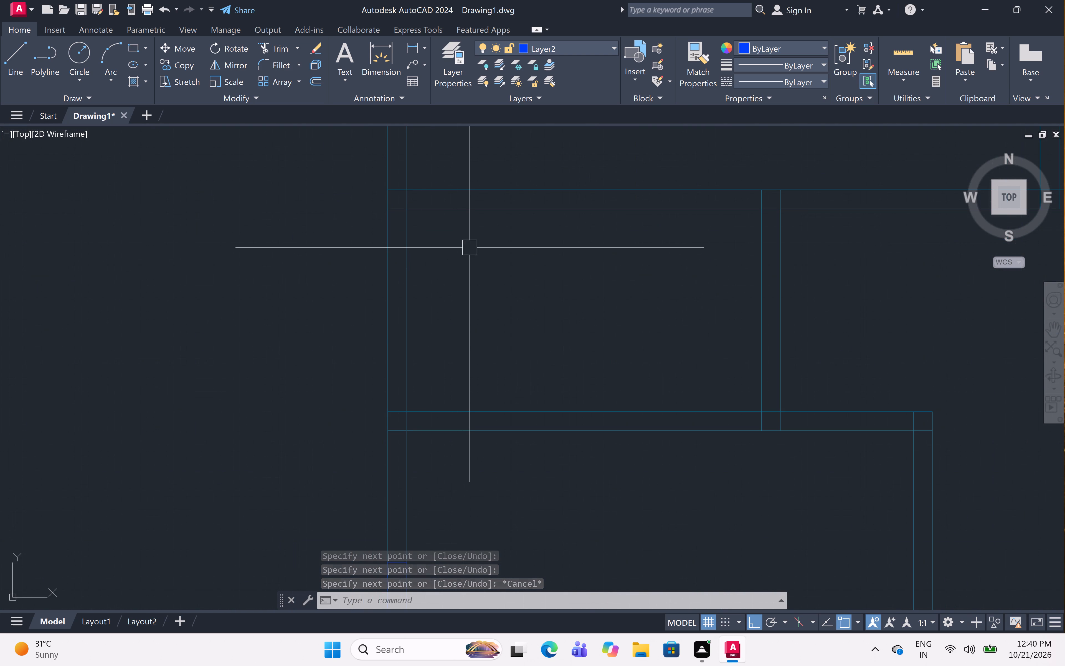
pyautogui.write('l')
pyautogui.press('space')
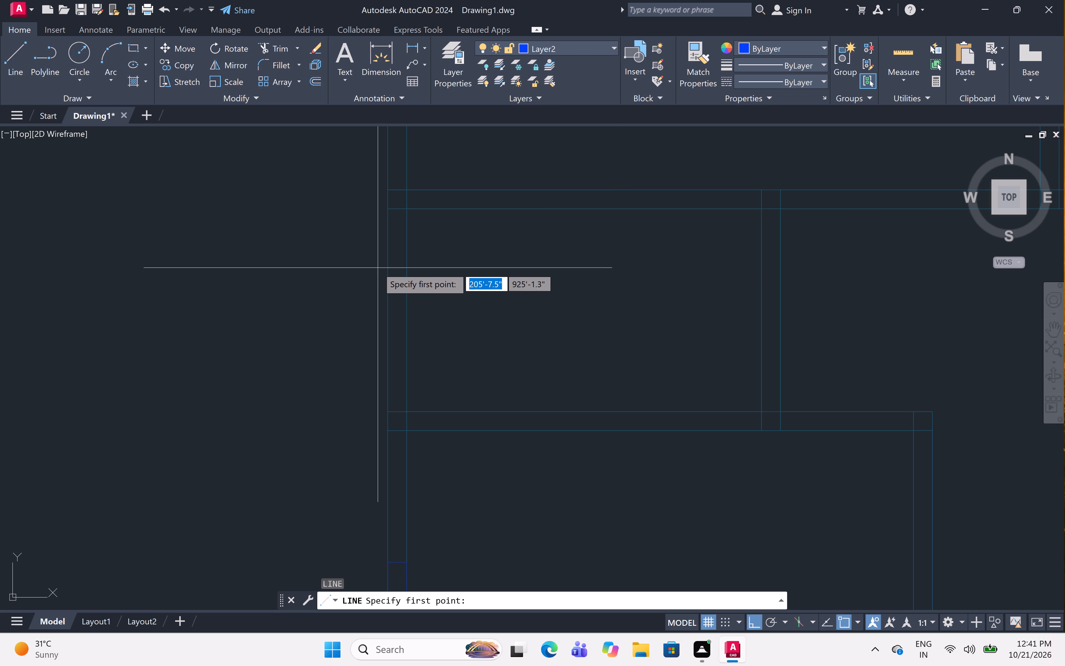
pyautogui.click(389, 253)
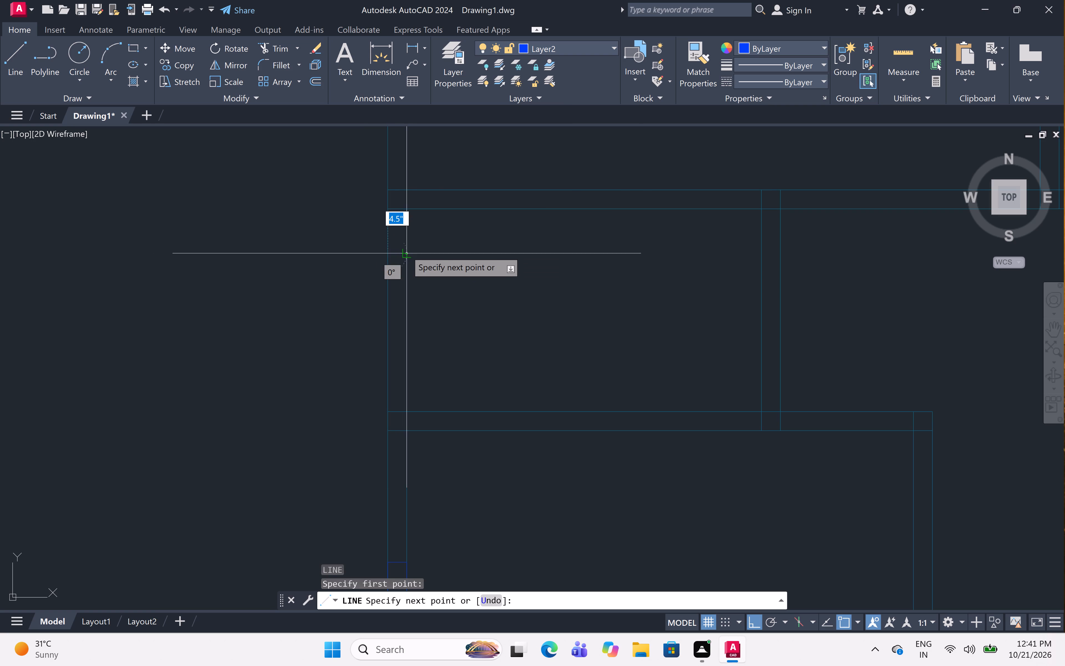
pyautogui.click(406, 250)
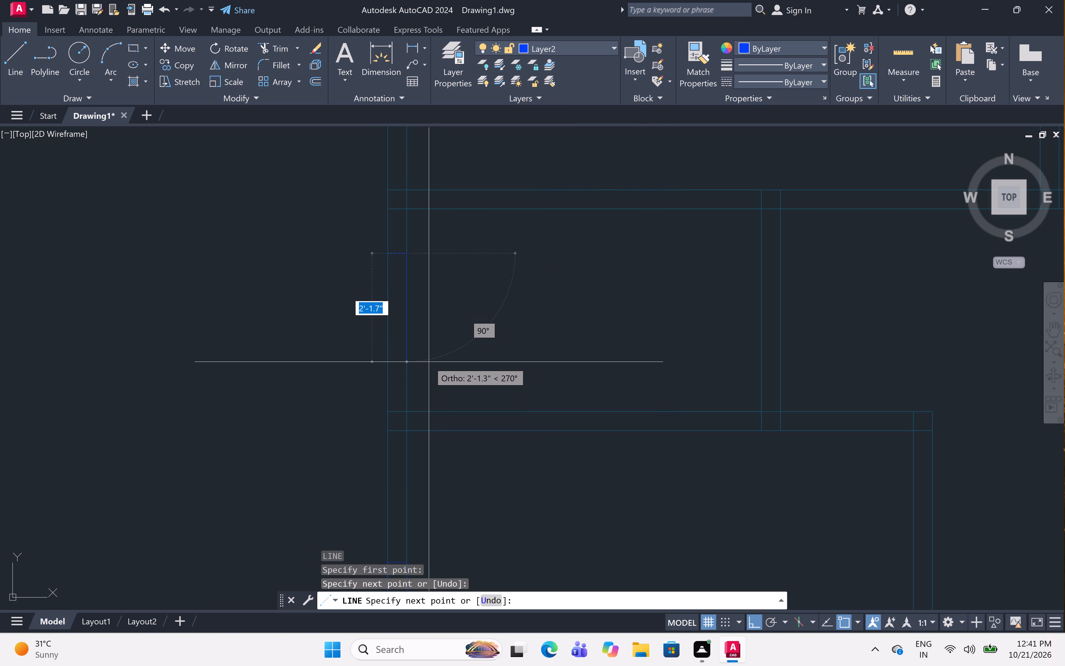
pyautogui.press('3')
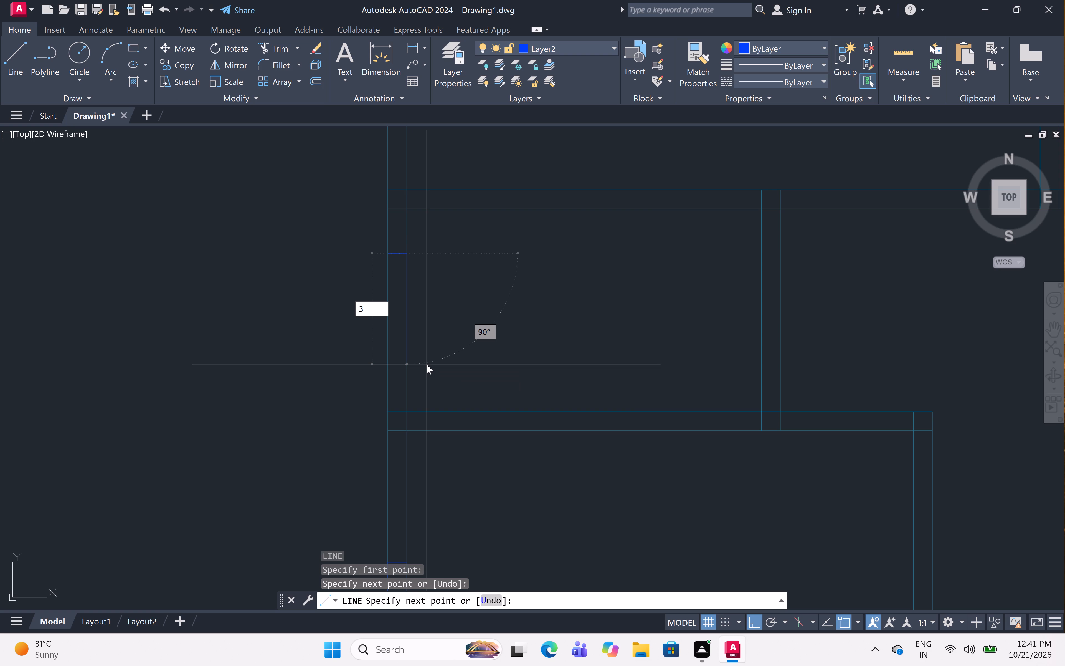
pyautogui.press('BackSpace')
pyautogui.write("2'")
pyautogui.press('space')
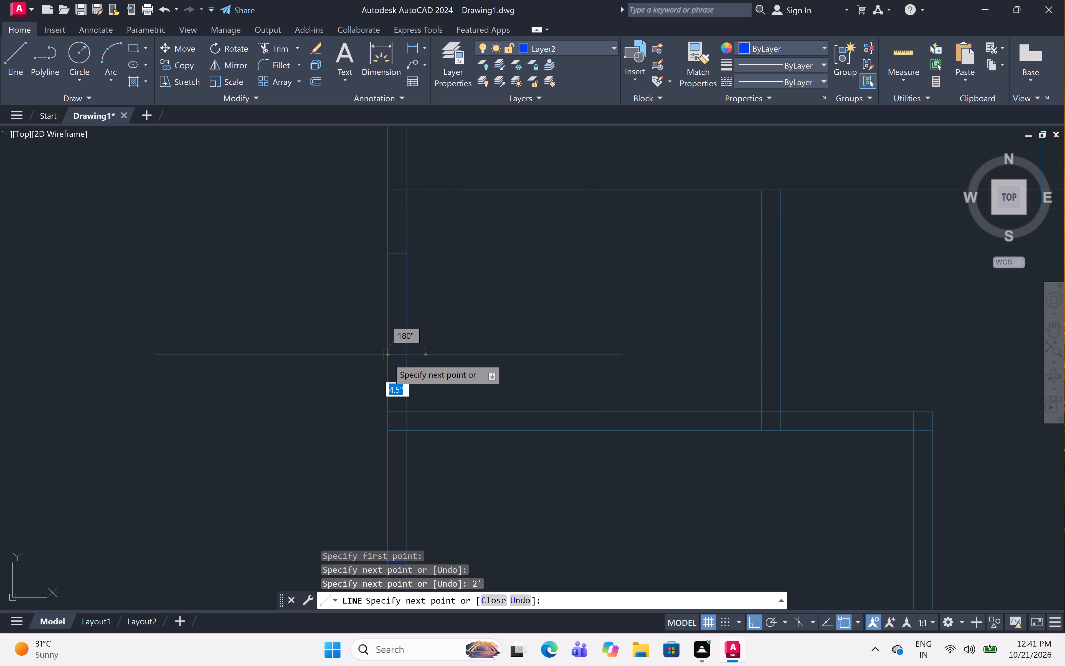
pyautogui.moveTo(388, 355); pyautogui.dragTo(388, 352)
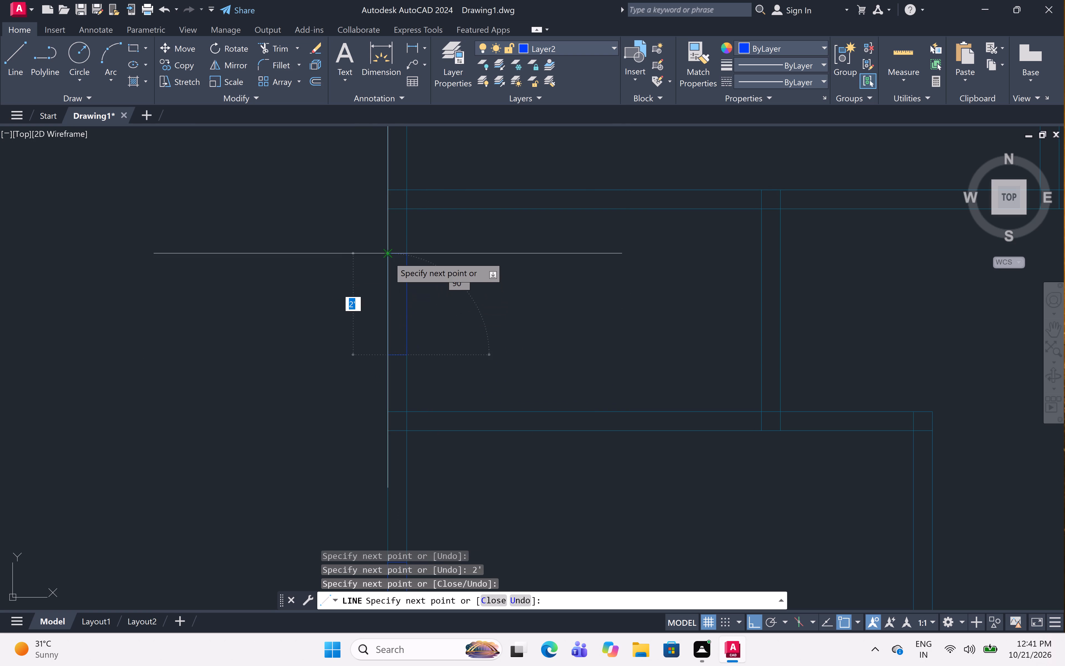
pyautogui.click(388, 257)
pyautogui.press('Escape')
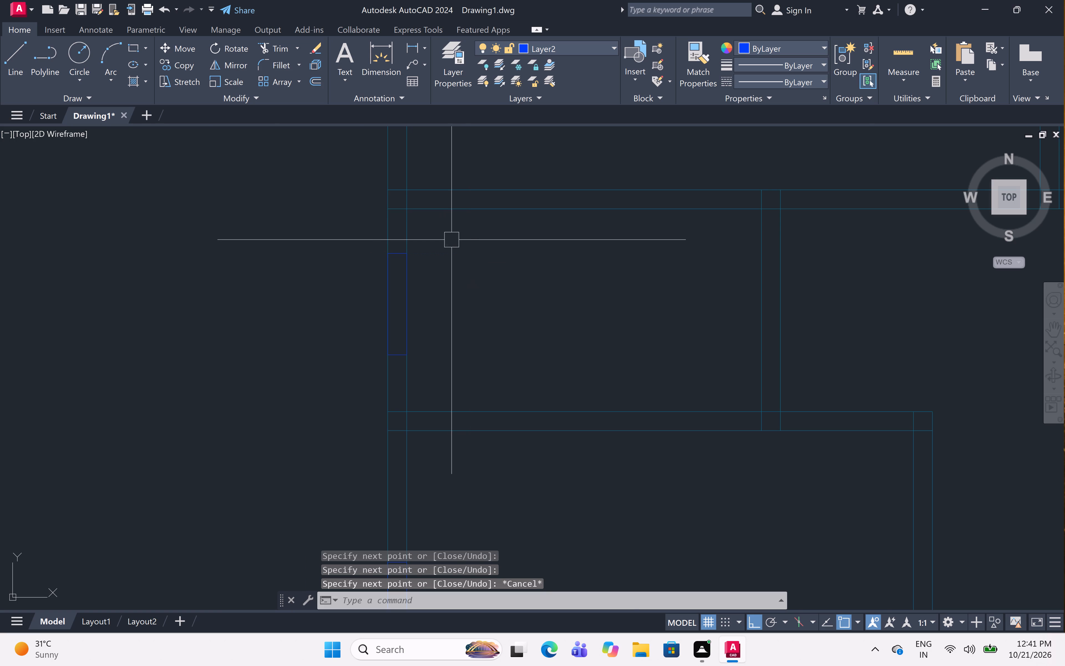
# Start the Line command for a rectangle in the outer left wall of the large upper-left room.
pyautogui.scroll(-3, 452, 240)
pyautogui.moveTo(476, 201); pyautogui.dragTo(475, 397, button='middle')
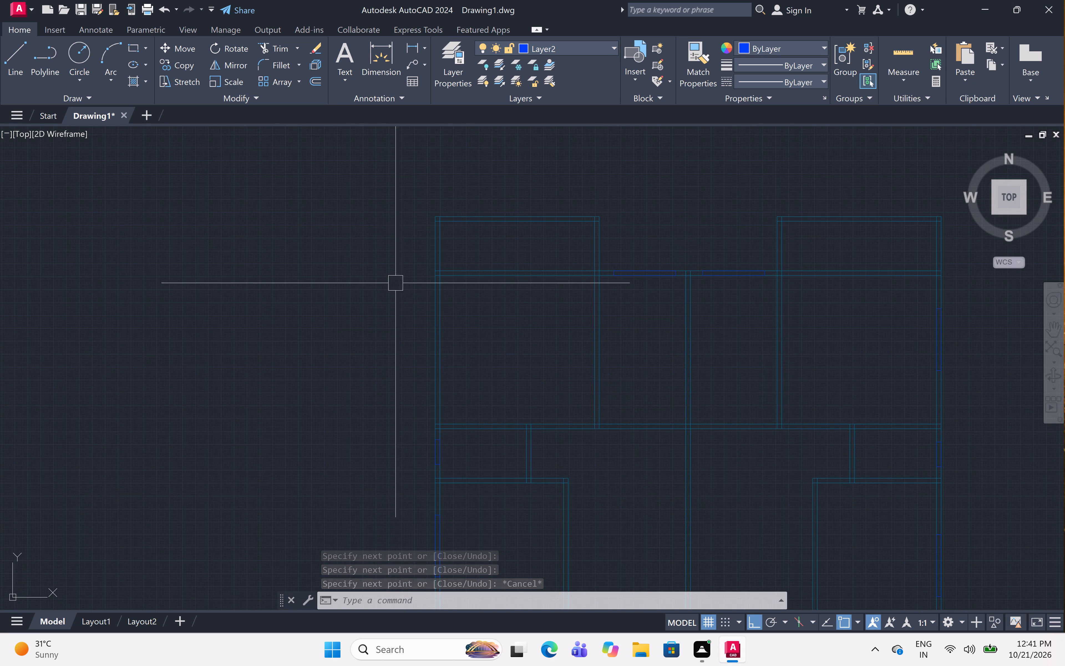
pyautogui.scroll(2, 439, 337)
pyautogui.write('l')
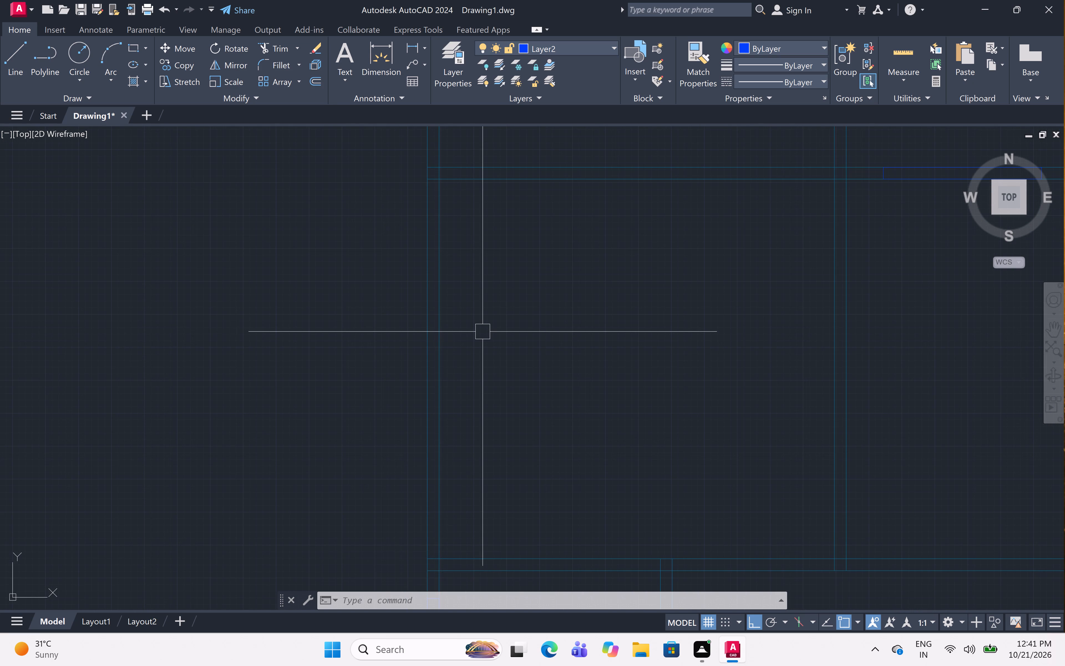
pyautogui.press('space')
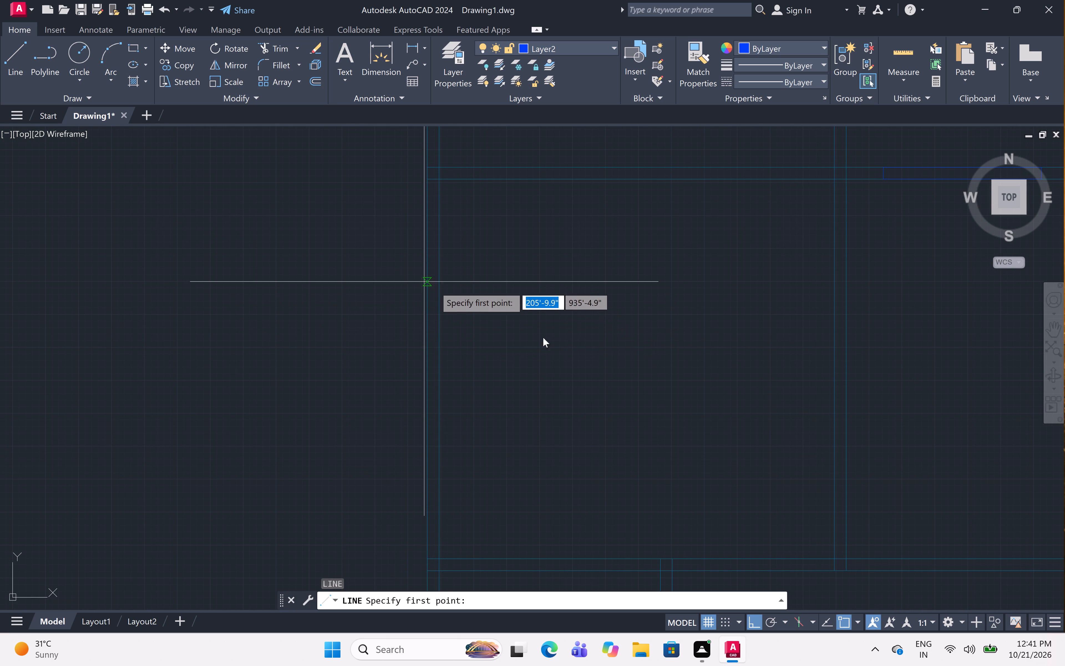
# Raise the display brightness slightly in the Windows quick settings and return to the drawing.
pyautogui.click(953, 658)
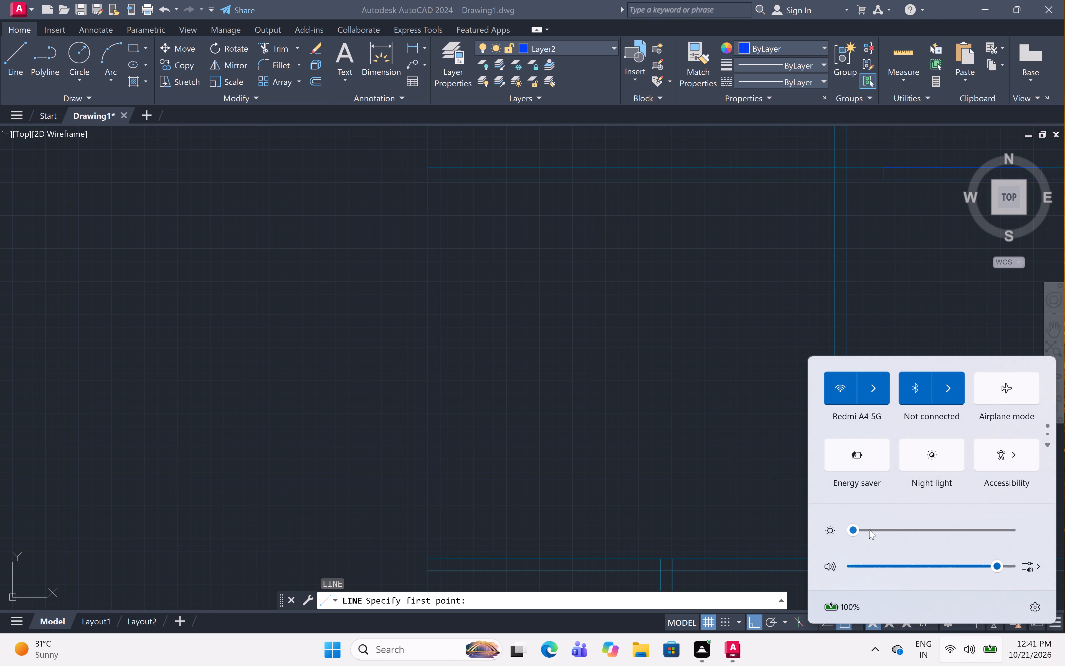
pyautogui.click(881, 529)
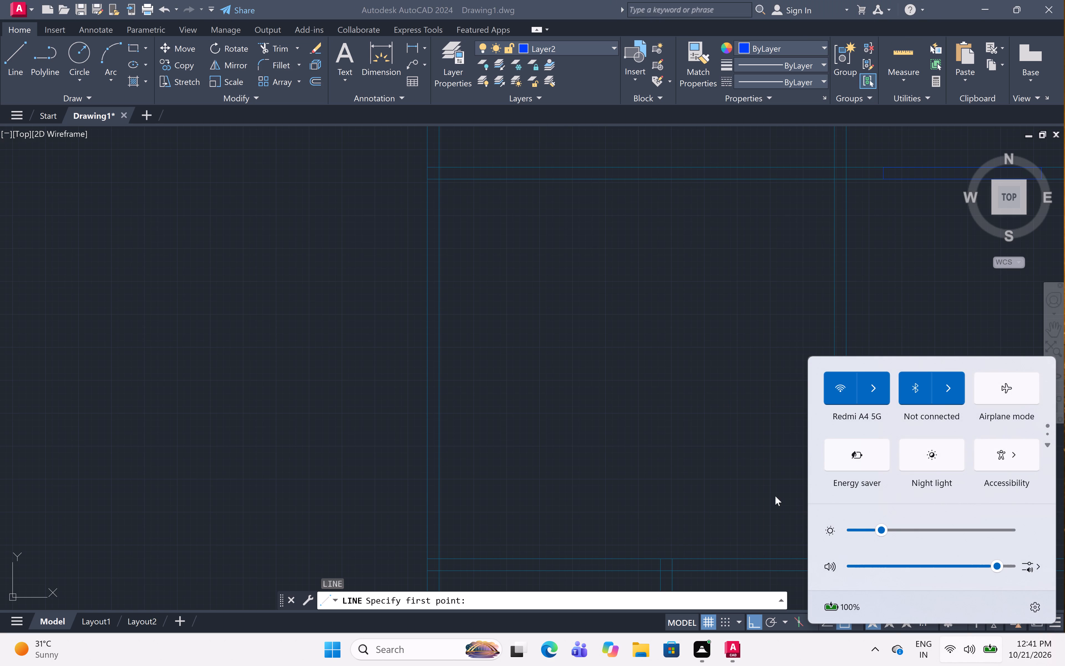
pyautogui.click(775, 496)
# Draw a closed 5' long line rectangle across the outer left wall's thickness, at the large upper-left room below its top horizontal wall.
pyautogui.scroll(-4, 774, 493)
pyautogui.moveTo(803, 478); pyautogui.dragTo(649, 281, button='middle')
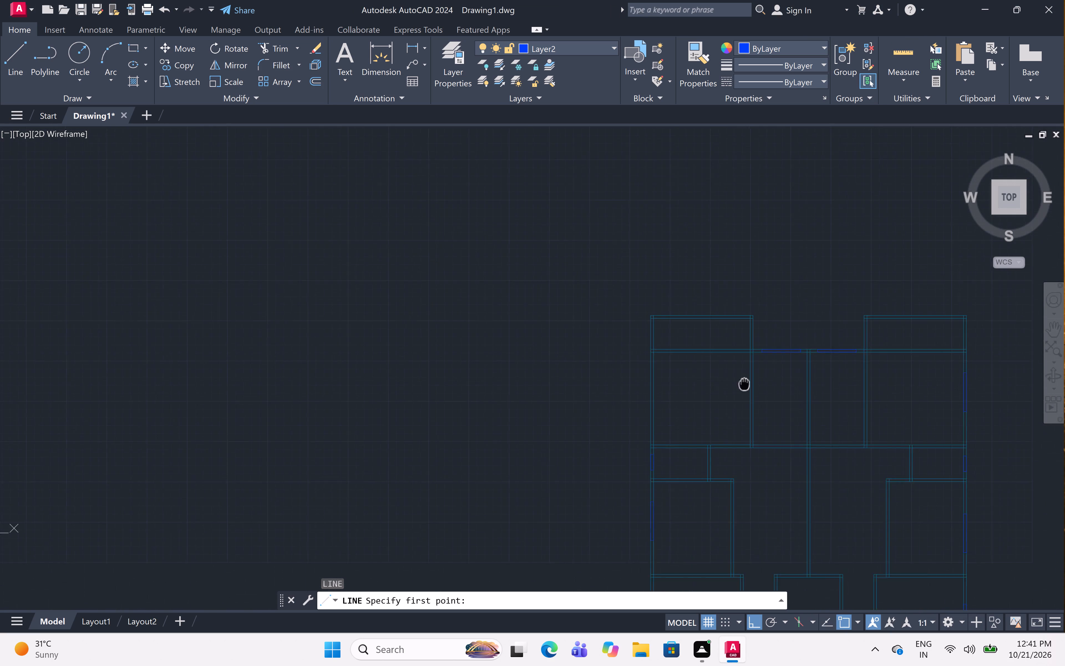
pyautogui.moveTo(649, 281); pyautogui.dragTo(547, 267, button='middle')
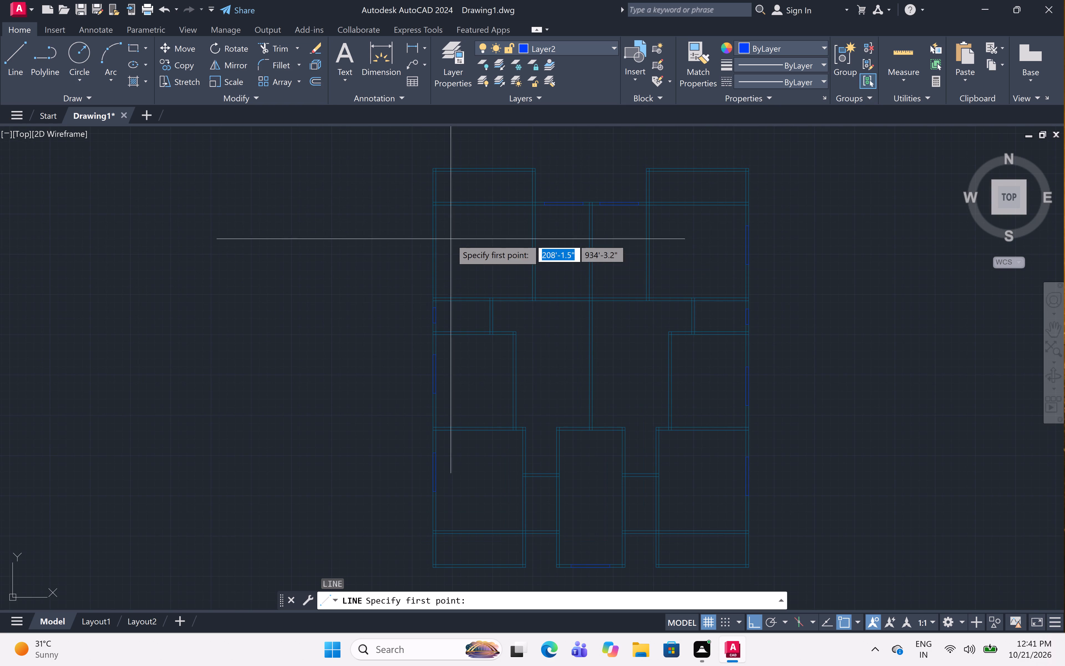
pyautogui.scroll(3, 440, 230)
pyautogui.moveTo(435, 236); pyautogui.dragTo(449, 284, button='middle')
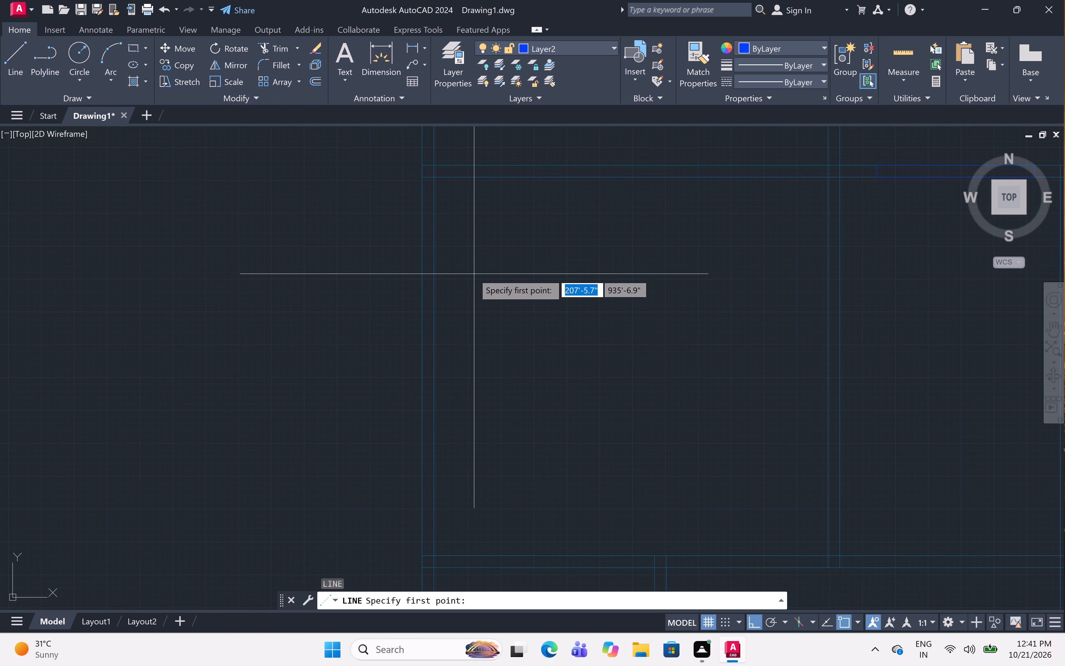
pyautogui.click(424, 258)
pyautogui.click(436, 258)
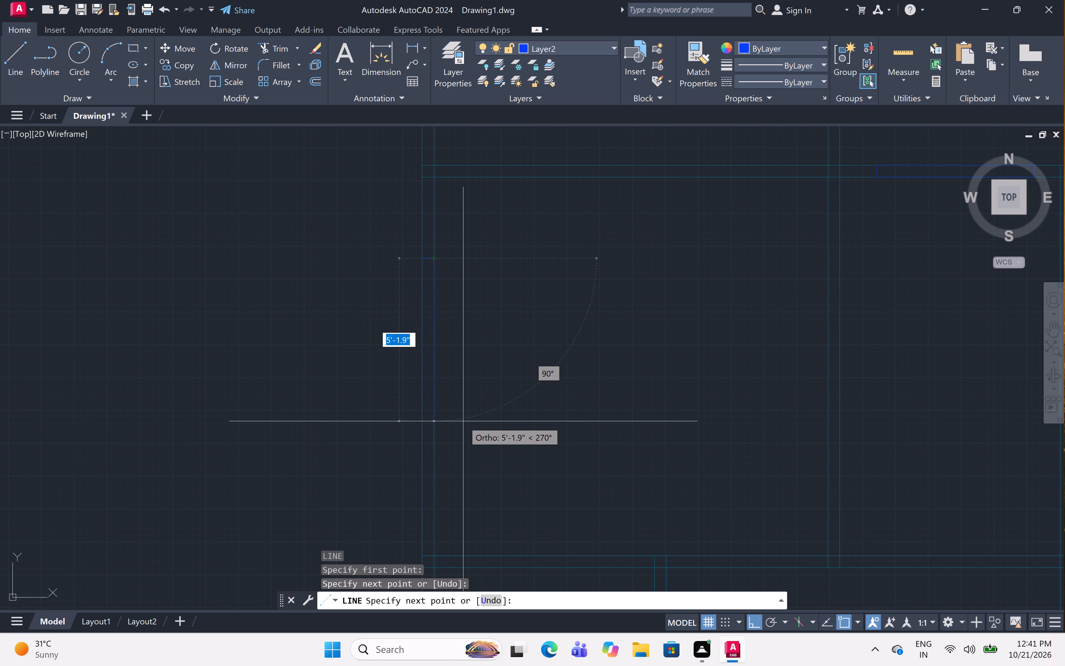
pyautogui.write("5'")
pyautogui.press('space')
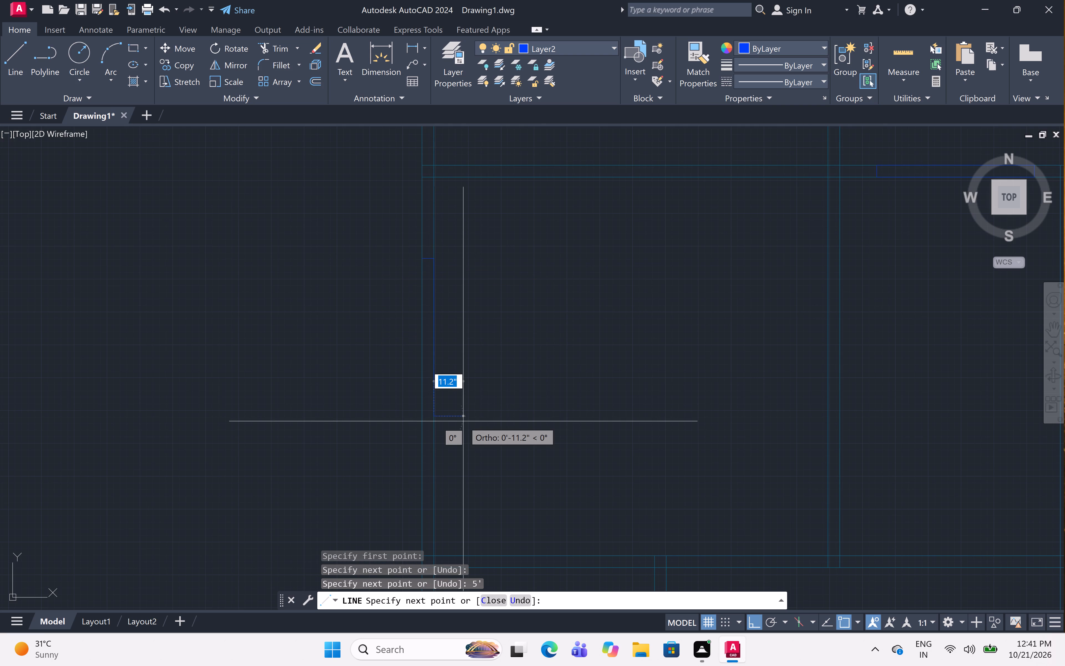
pyautogui.click(420, 417)
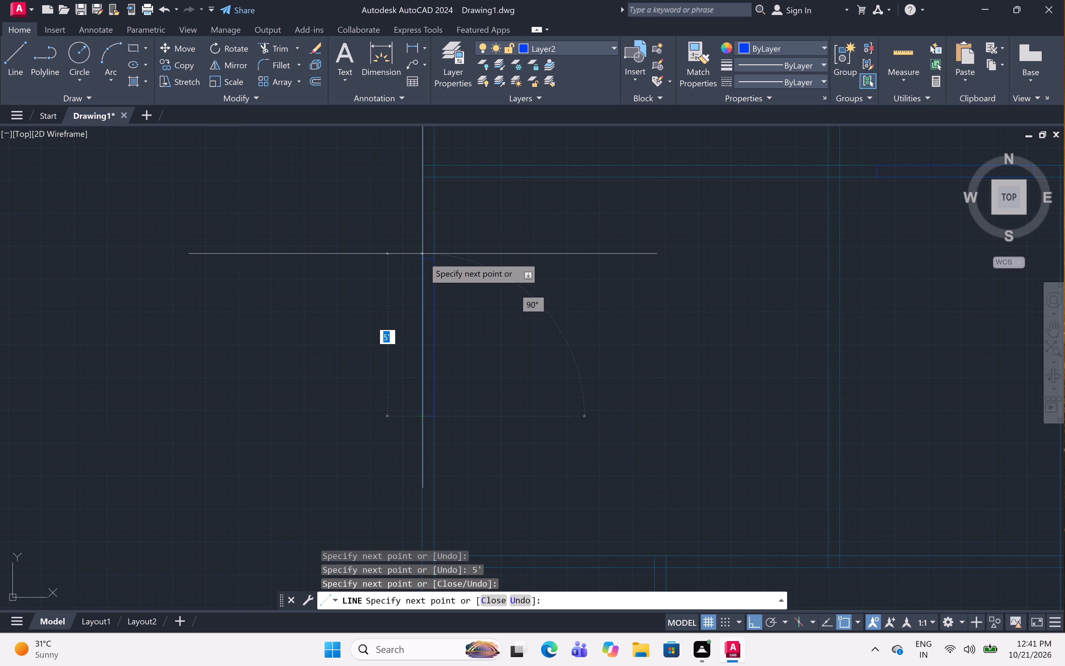
pyautogui.click(424, 258)
pyautogui.press('Escape')
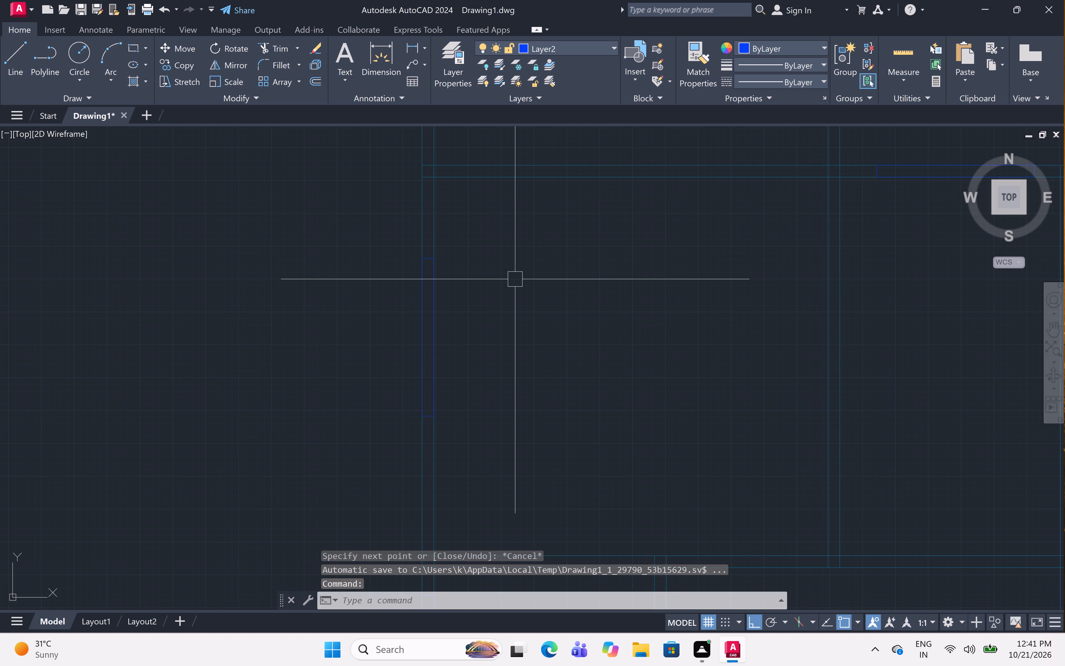
# Make Layer1 the current layer.
pyautogui.scroll(-3, 515, 279)
pyautogui.moveTo(562, 289); pyautogui.dragTo(539, 295, button='middle')
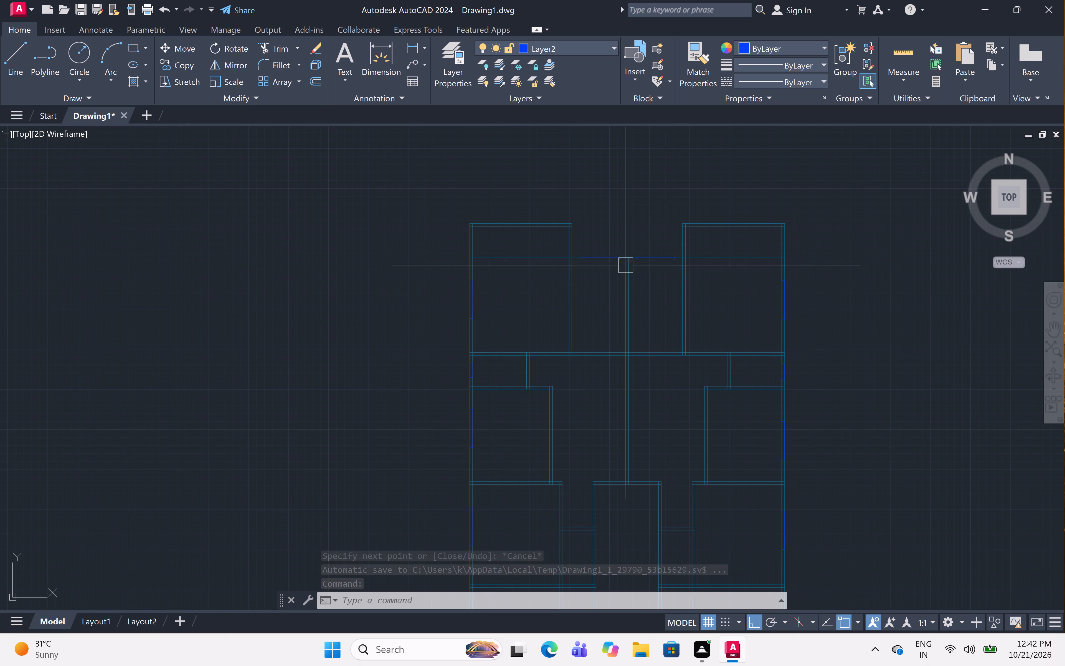
pyautogui.scroll(2, 673, 265)
pyautogui.scroll(-2, 668, 265)
pyautogui.scroll(6, 560, 244)
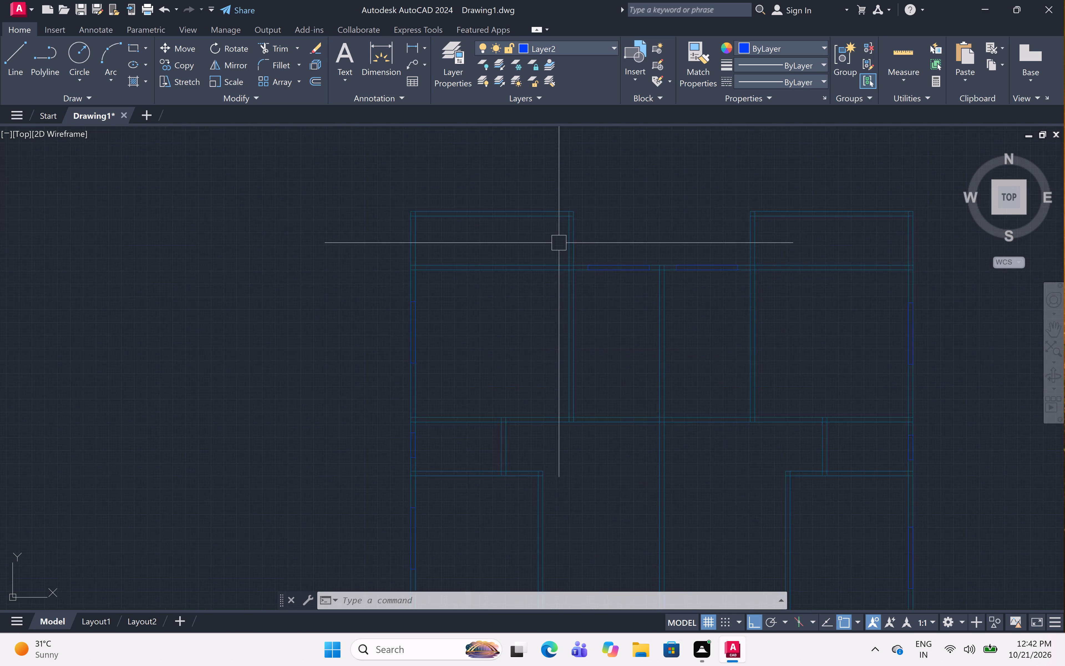
pyautogui.scroll(-1, 558, 243)
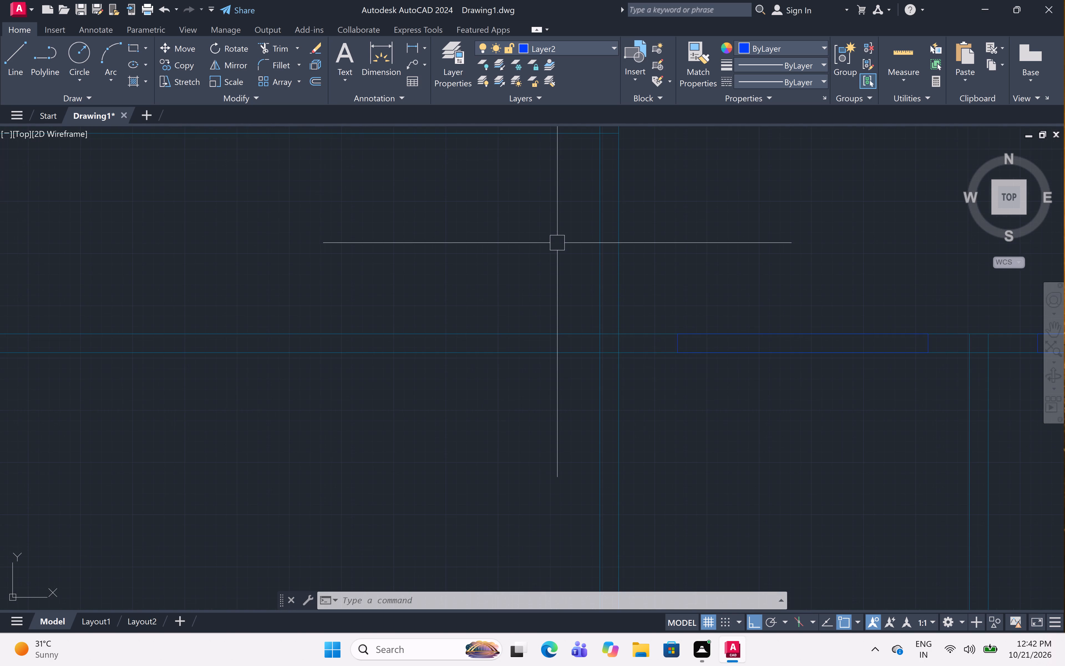
pyautogui.scroll(-3, 513, 263)
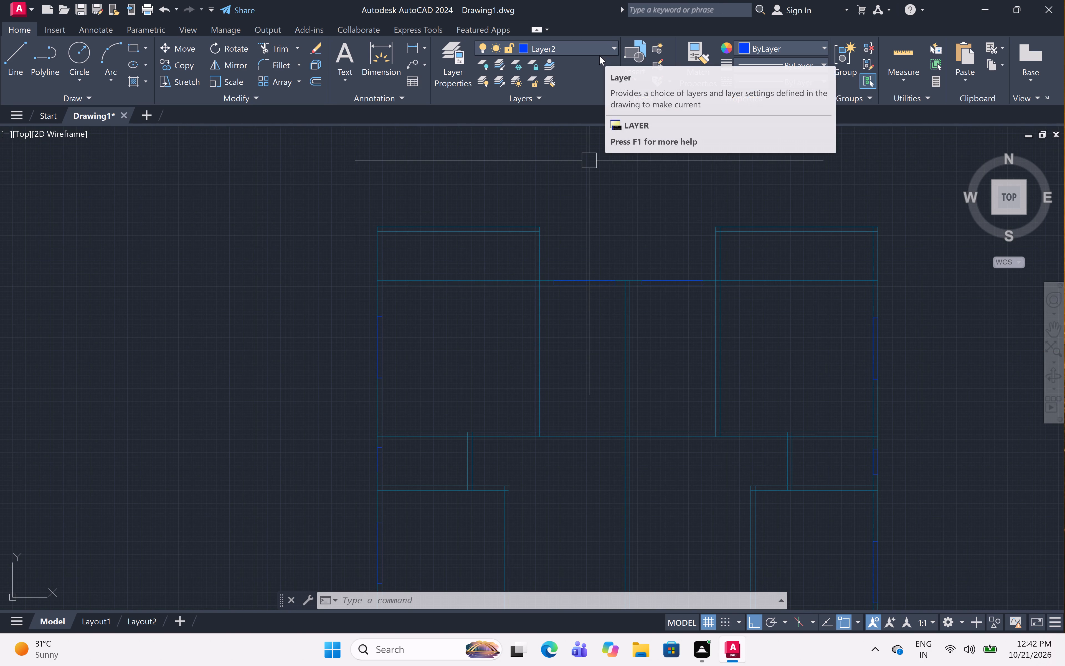
pyautogui.click(609, 42)
pyautogui.click(549, 79)
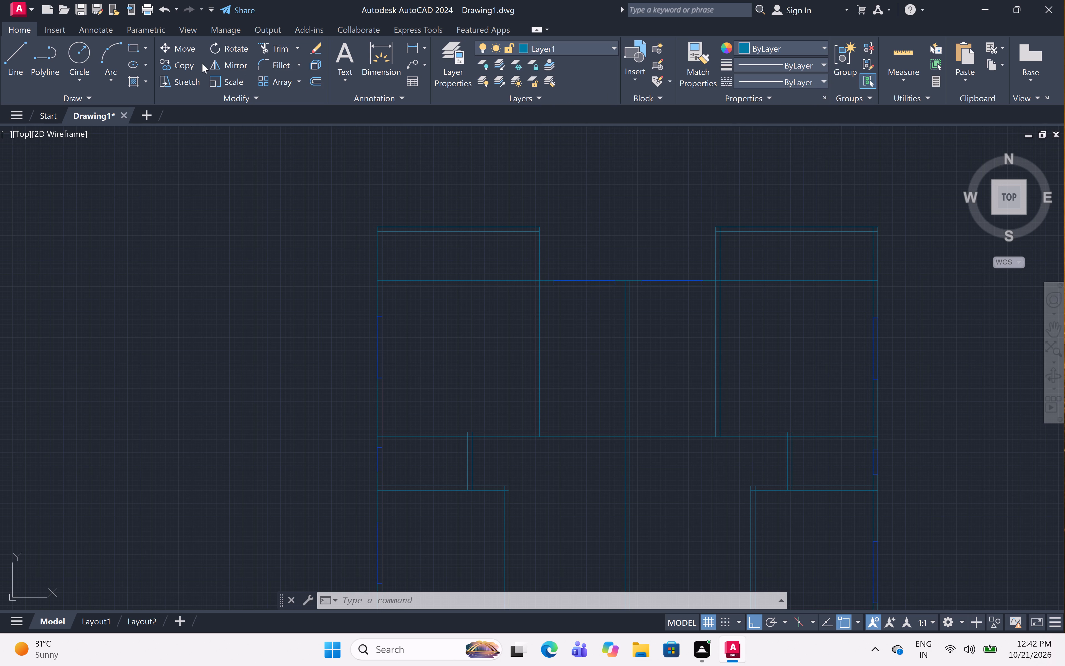
# Draw a closed 5' long line rectangle across the thickness of the large upper-left room's top horizontal wall, near the outer left wall.
pyautogui.click(19, 54)
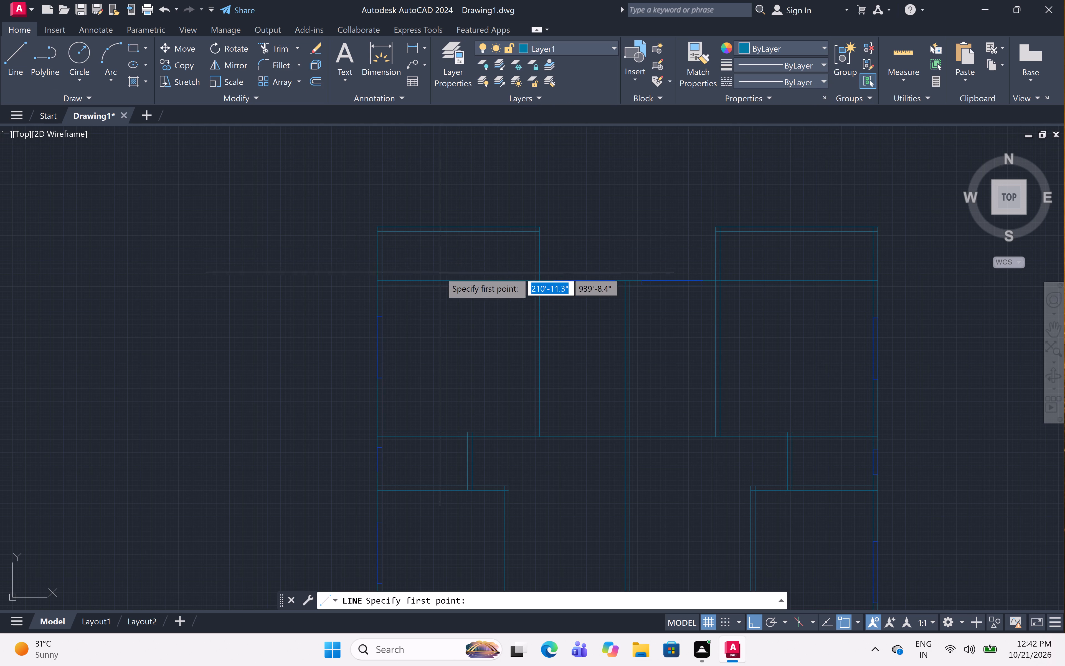
pyautogui.scroll(4, 440, 272)
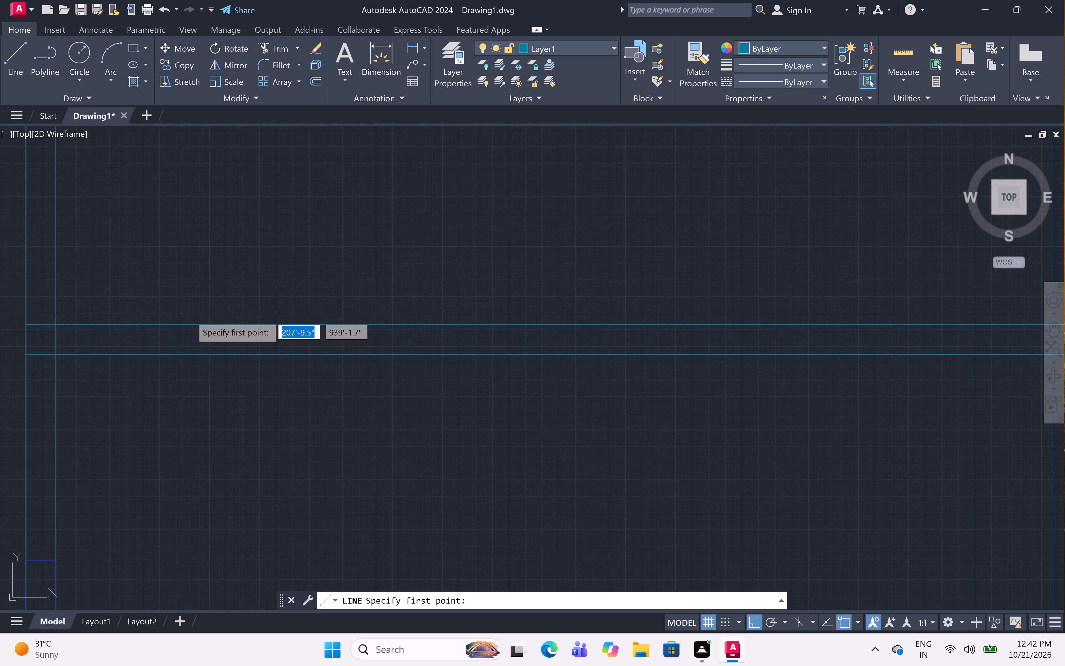
pyautogui.click(230, 322)
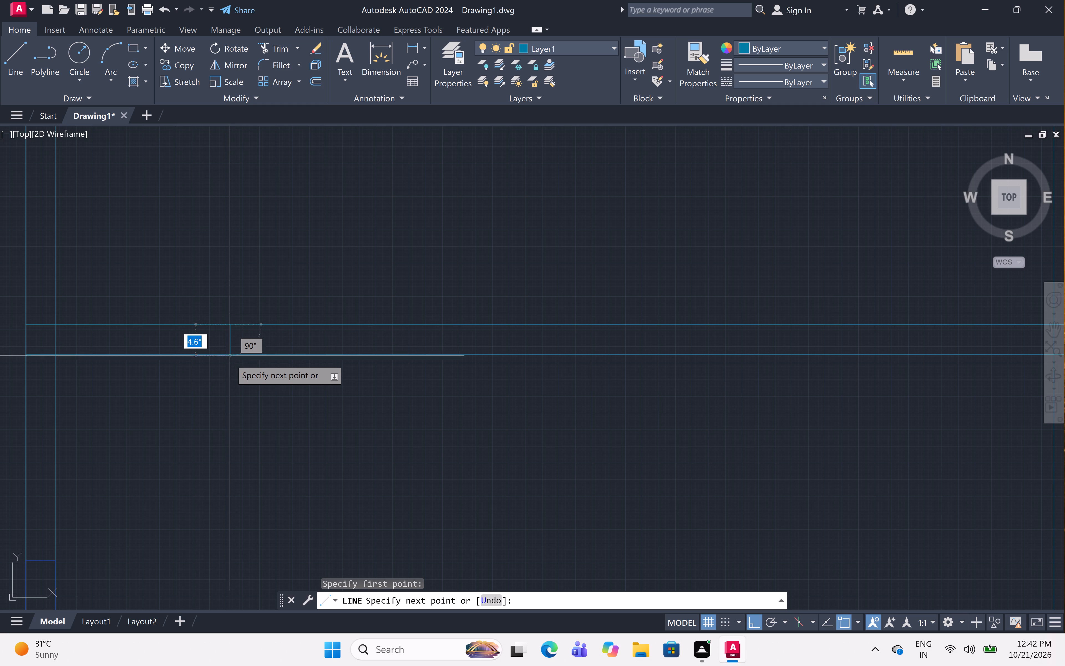
pyautogui.click(229, 357)
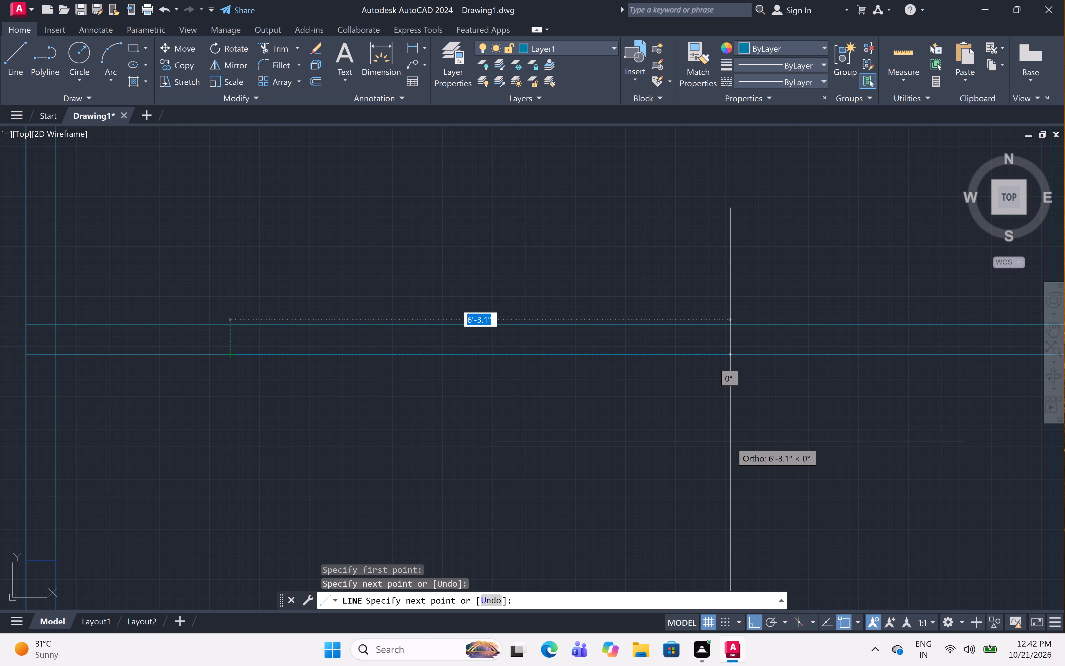
pyautogui.press('1')
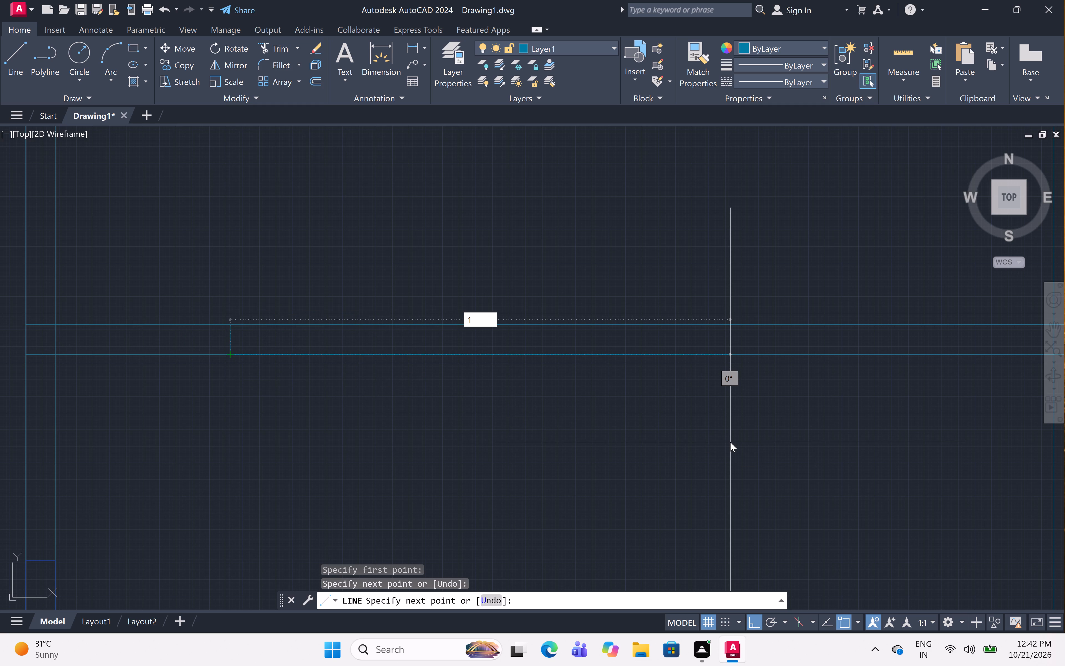
pyautogui.press('BackSpace')
pyautogui.write("5'")
pyautogui.press('space')
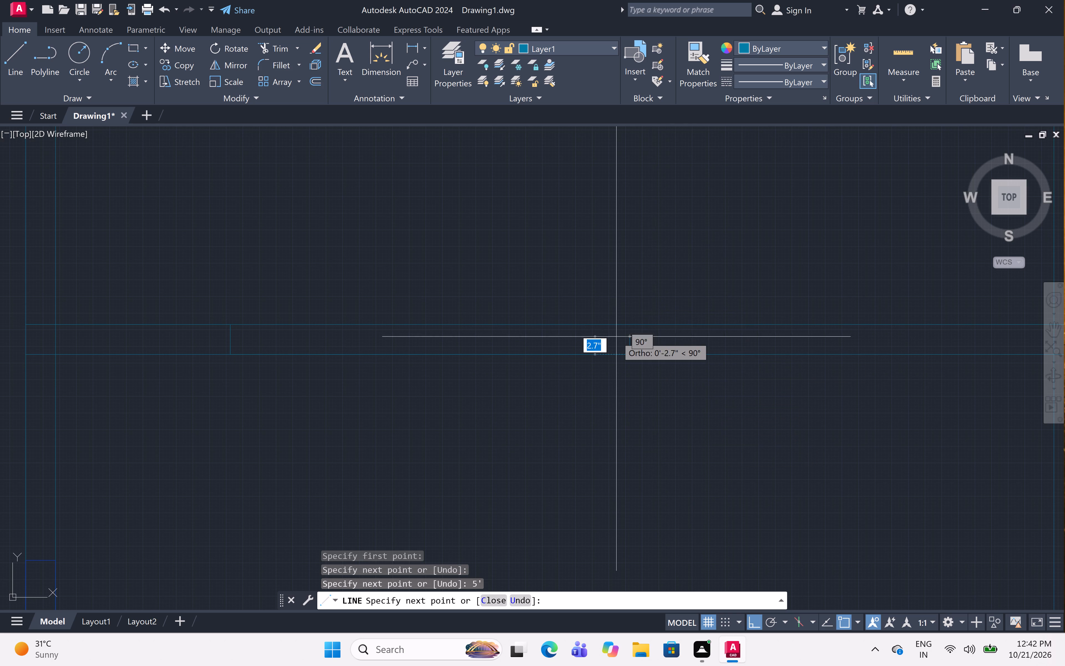
pyautogui.click(631, 324)
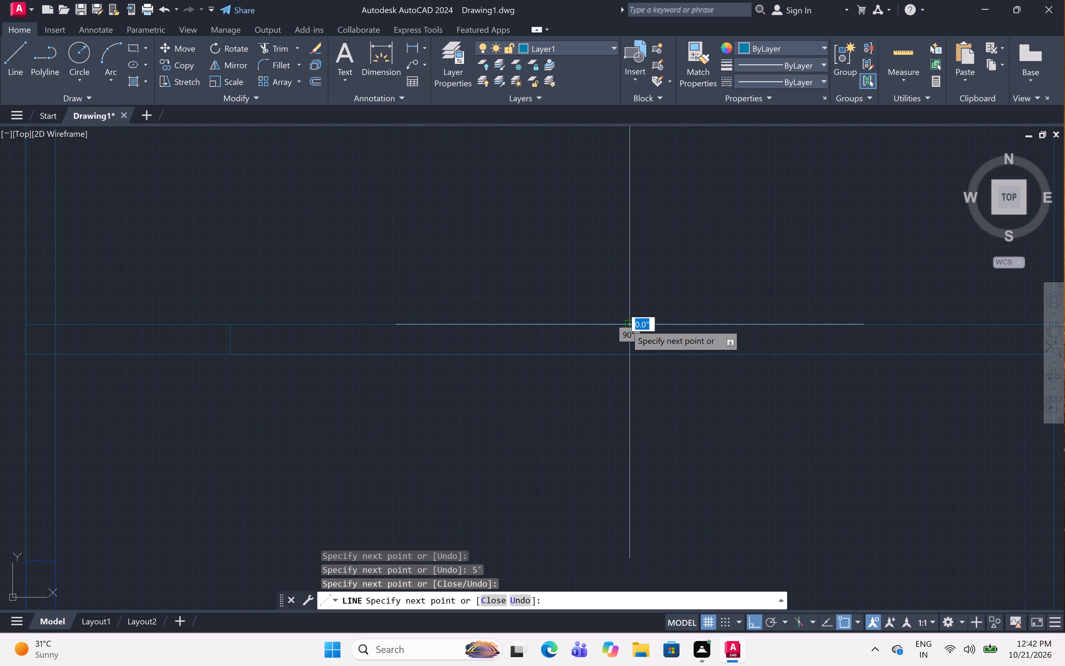
pyautogui.click(231, 326)
pyautogui.press('Escape')
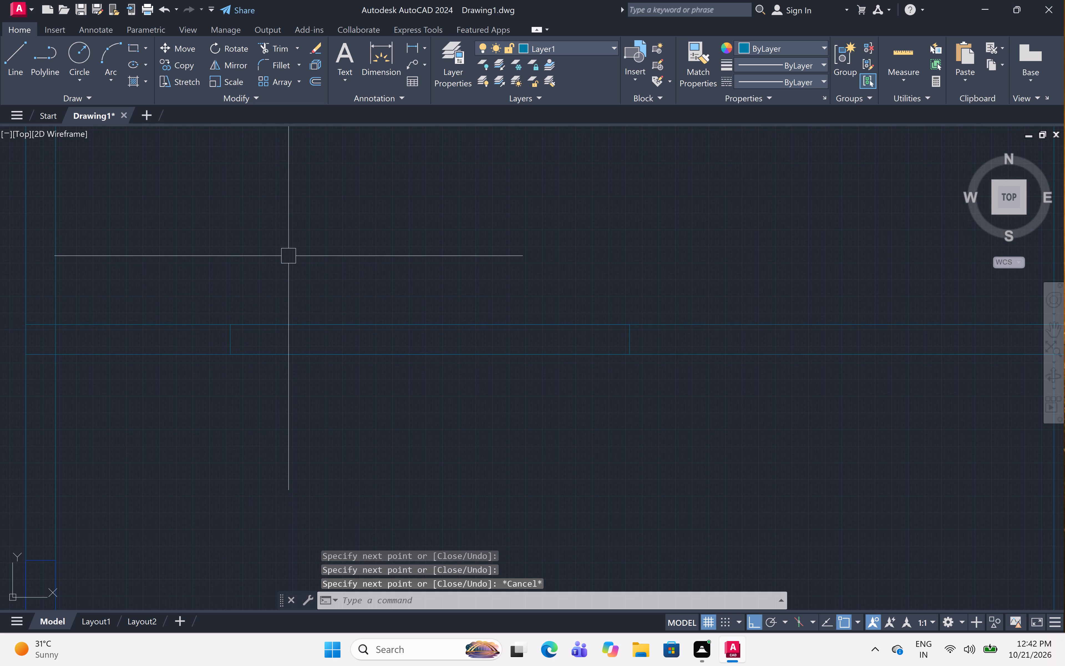
# Draw a matching closed 5' long line rectangle across the large upper-right room's top horizontal wall, near the outer right wall.
pyautogui.scroll(-5, 268, 264)
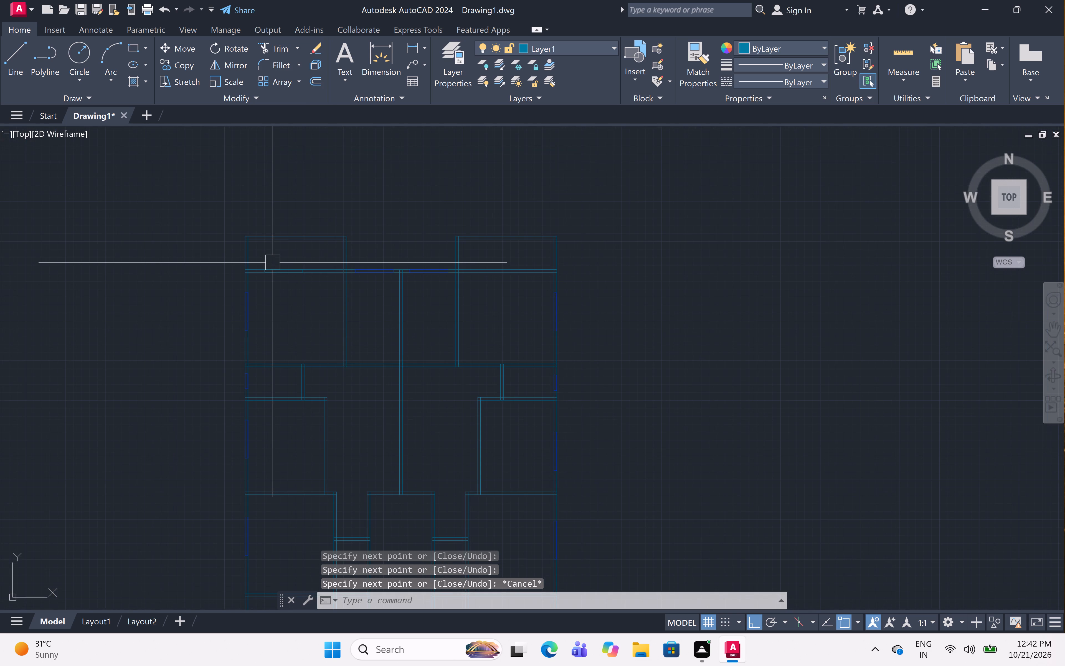
pyautogui.scroll(-2, 424, 272)
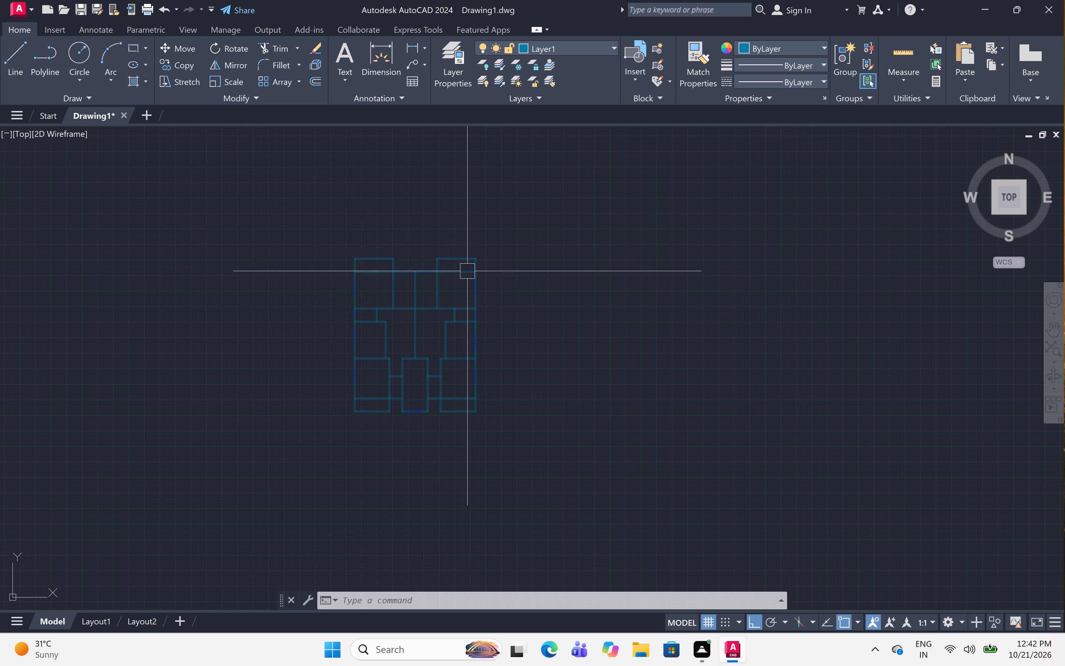
pyautogui.scroll(6, 467, 271)
pyautogui.scroll(-2, 471, 254)
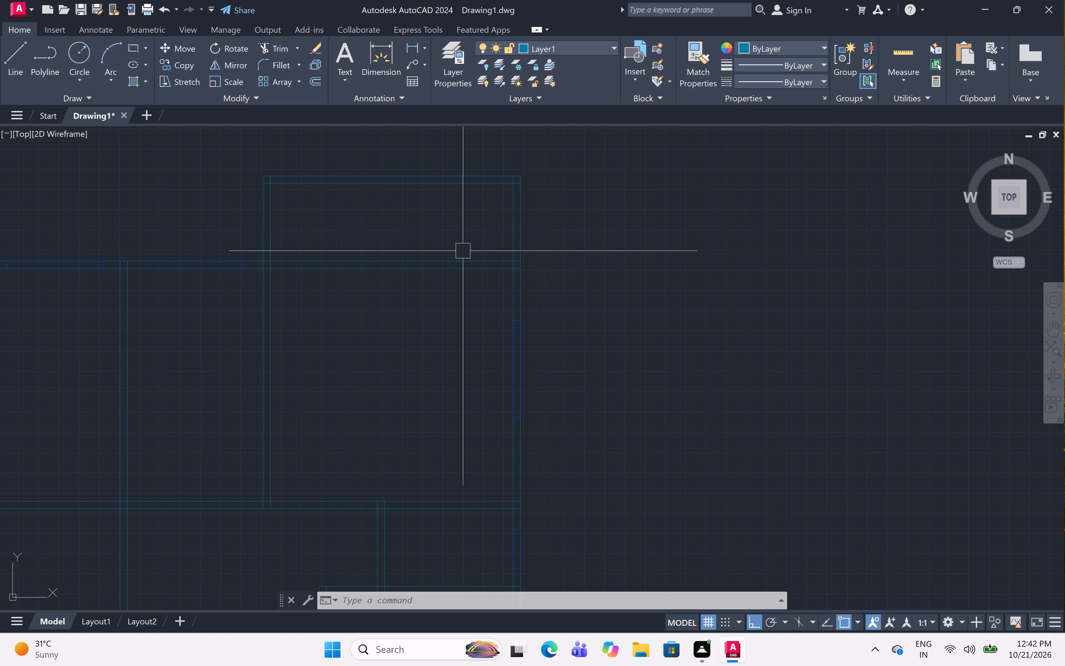
pyautogui.write('l')
pyautogui.press('space')
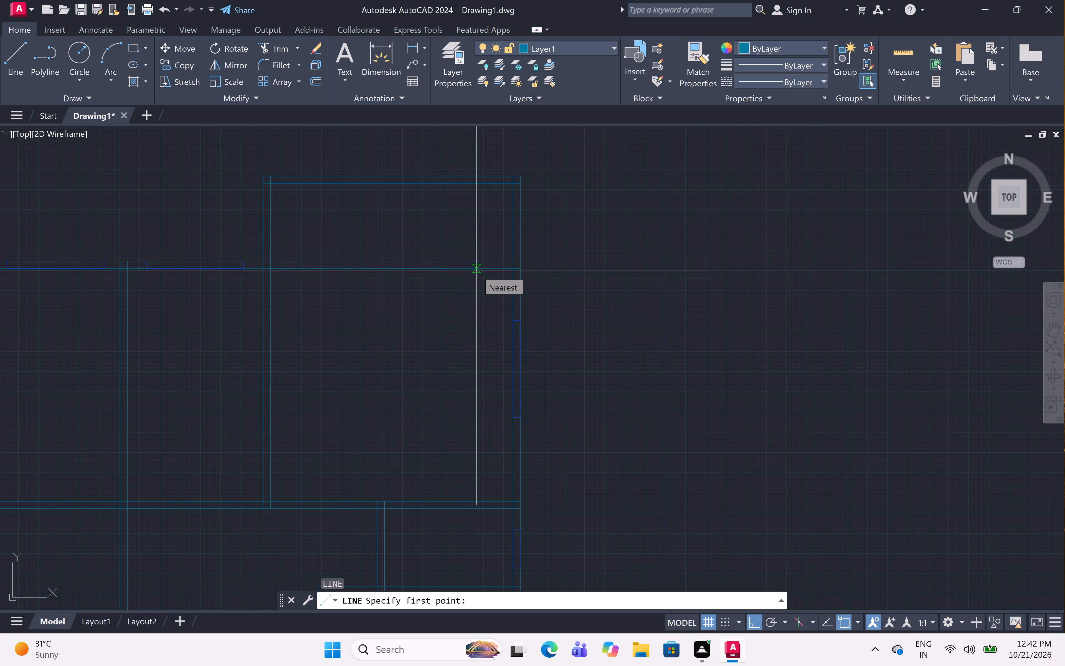
pyautogui.scroll(3, 476, 264)
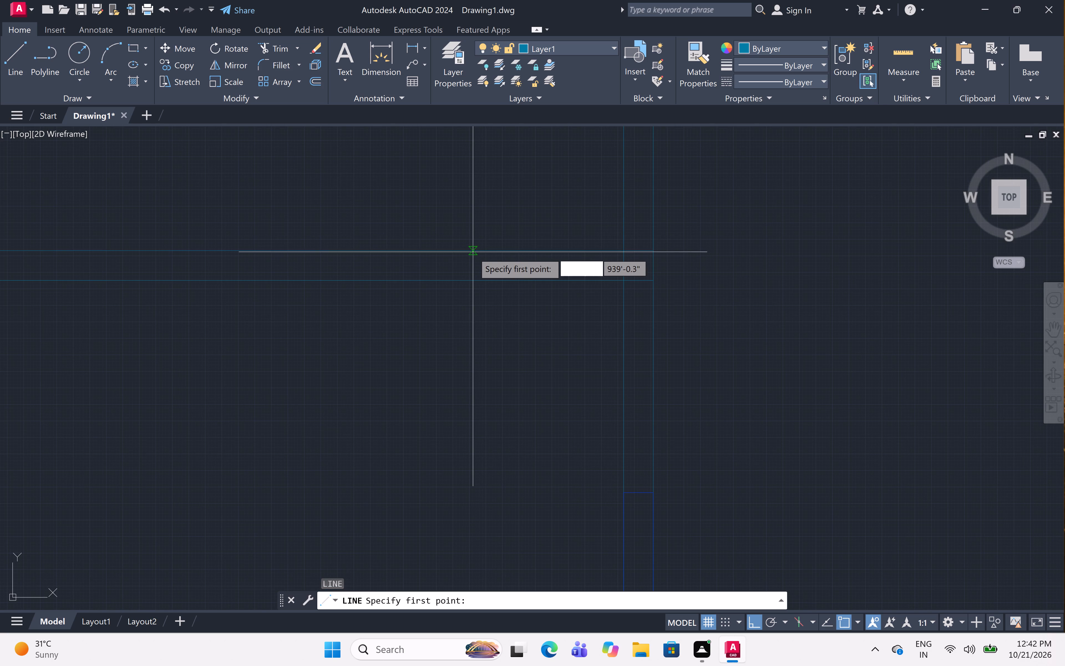
pyautogui.click(469, 252)
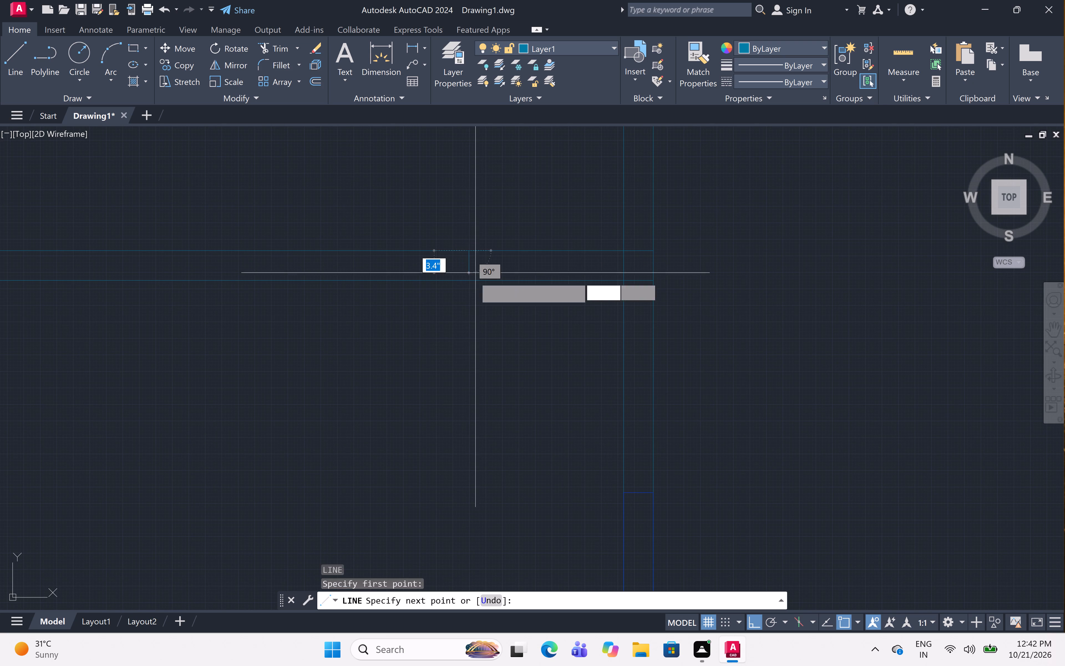
pyautogui.click(471, 279)
pyautogui.scroll(-3, 445, 284)
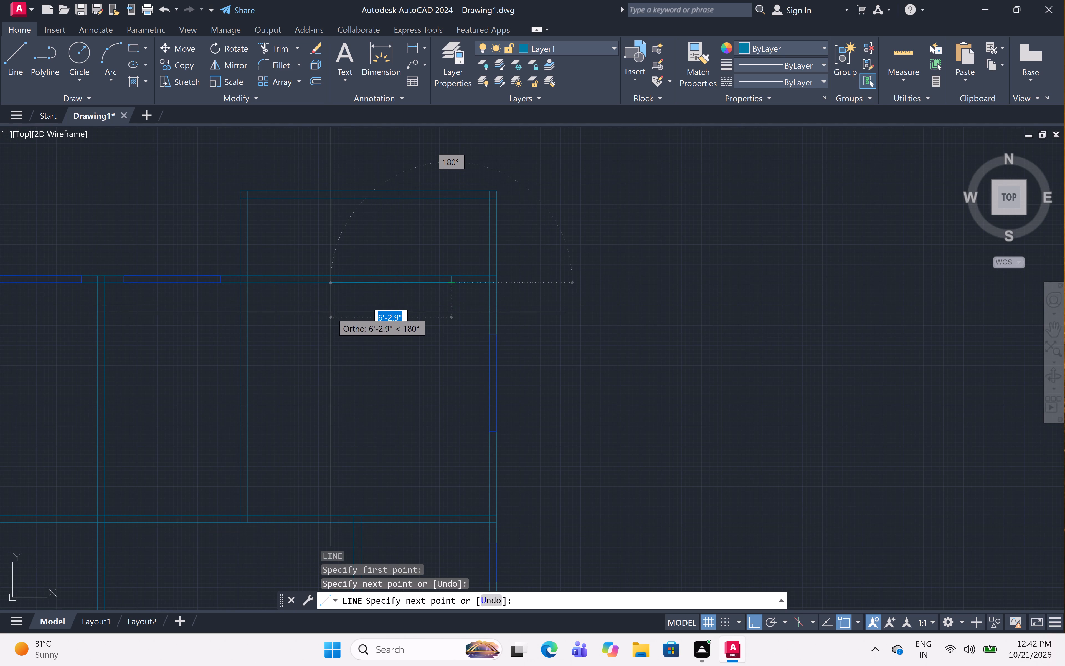
pyautogui.write("5'")
pyautogui.press('space')
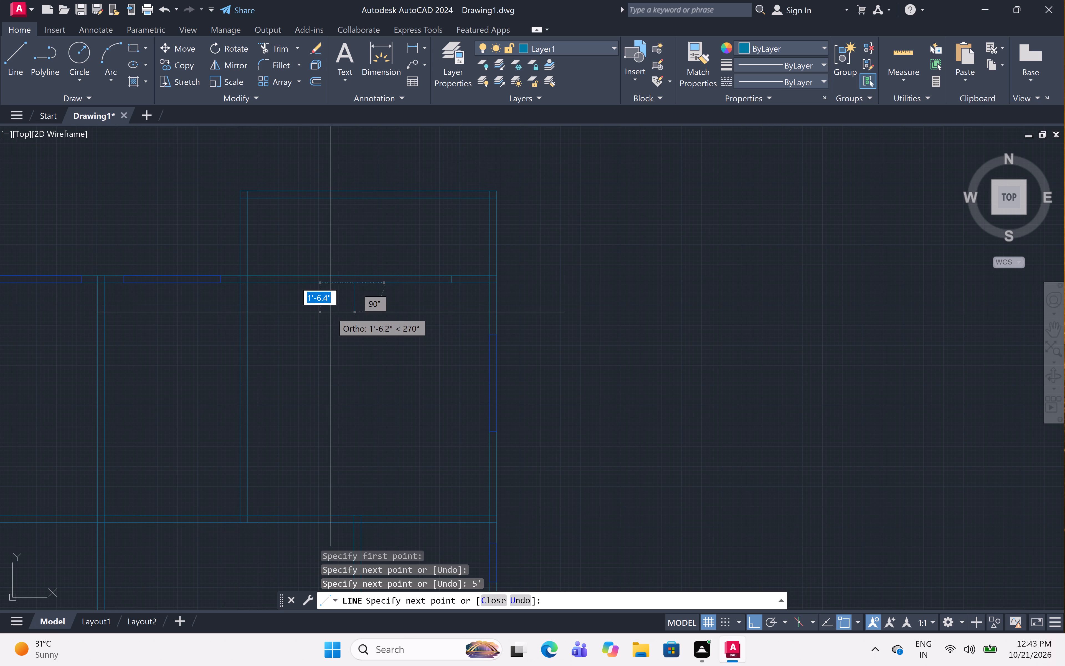
pyautogui.scroll(5, 358, 276)
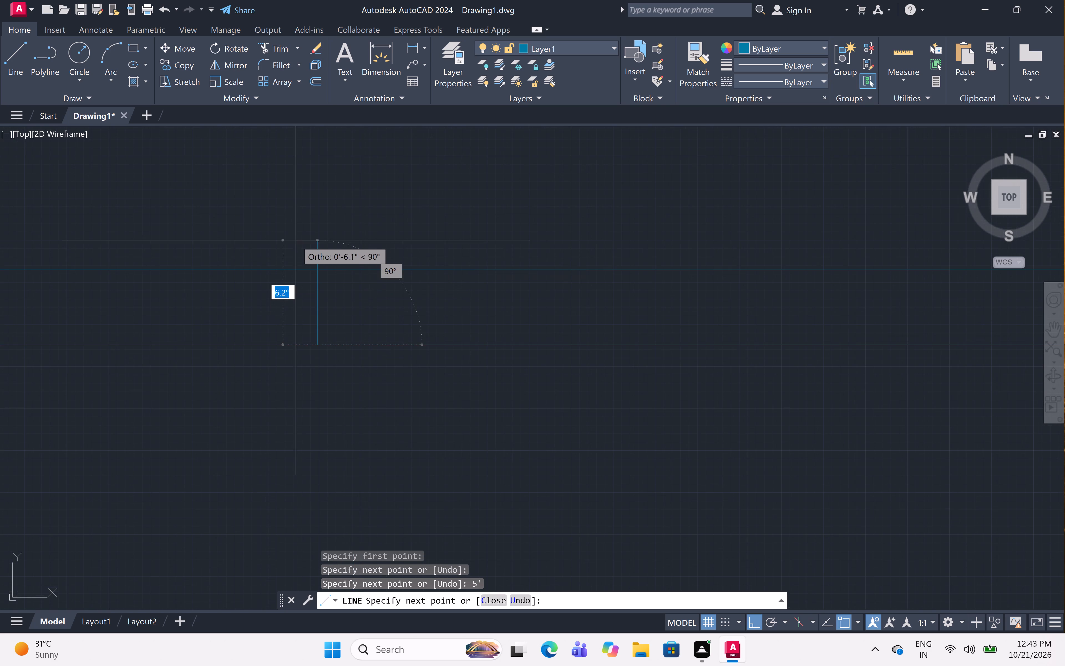
pyautogui.click(314, 266)
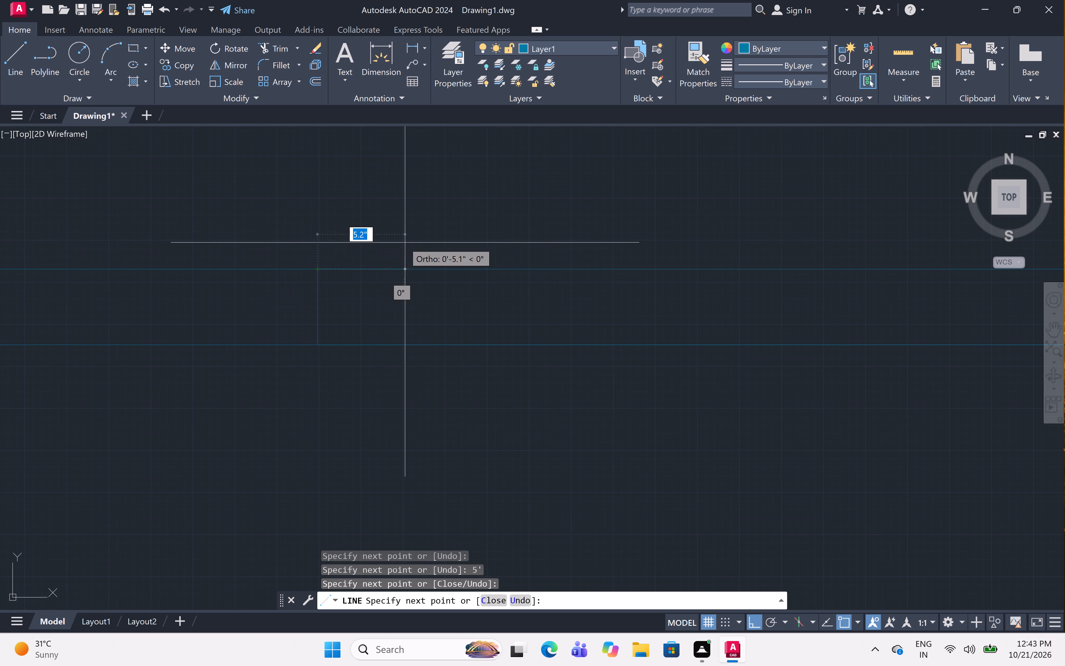
pyautogui.scroll(-3, 405, 243)
pyautogui.scroll(3, 636, 246)
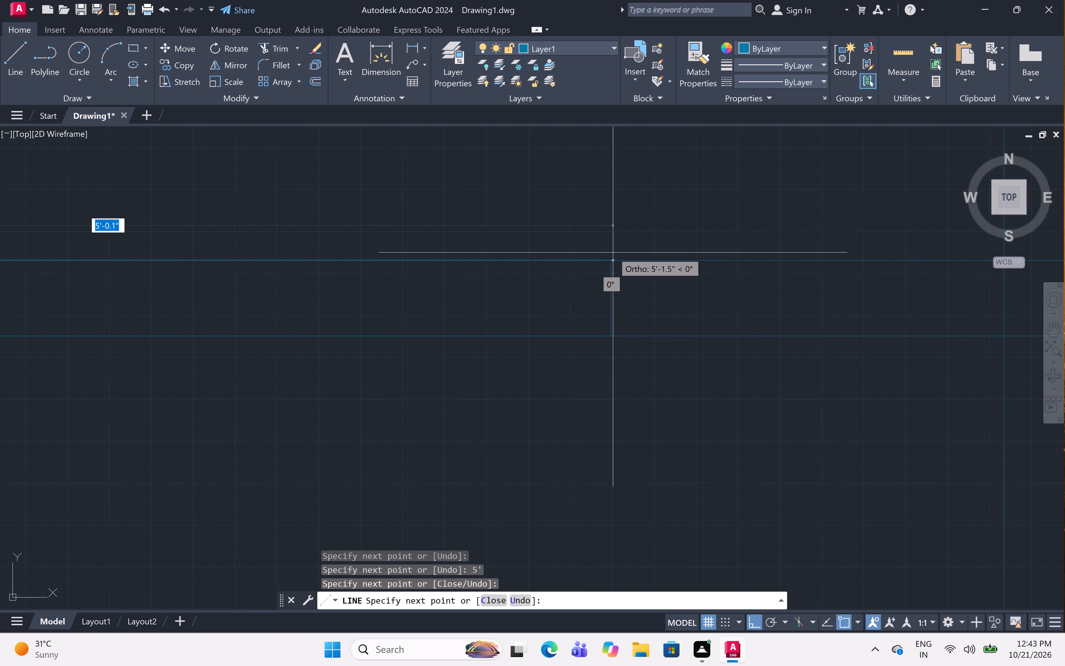
pyautogui.click(609, 260)
pyautogui.press('`')
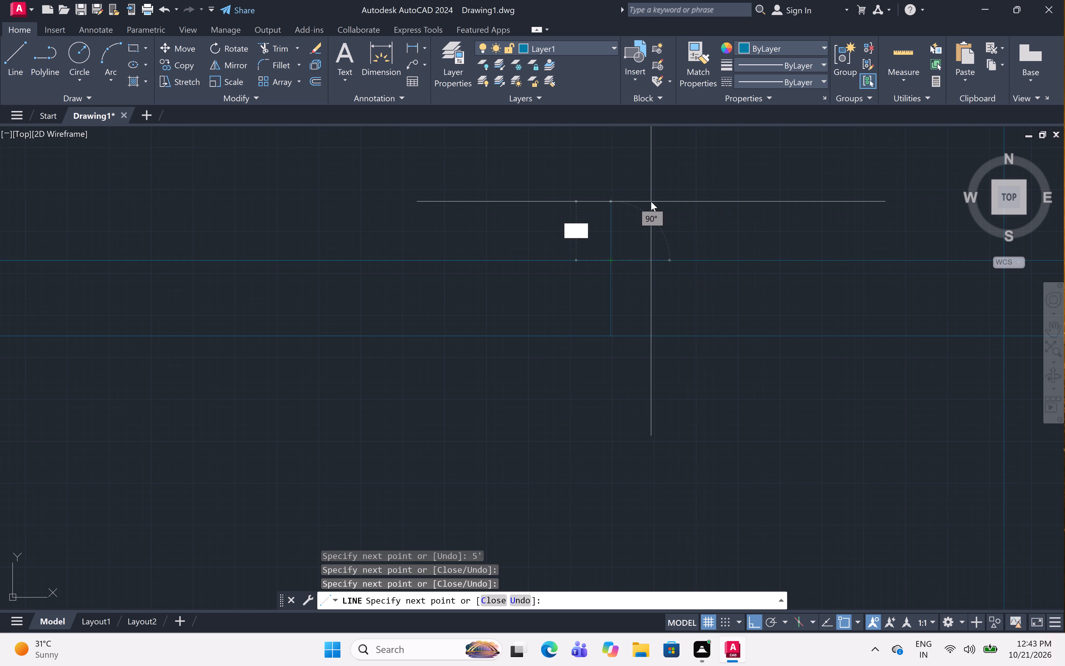
pyautogui.press('Escape')
pyautogui.press('Escape')
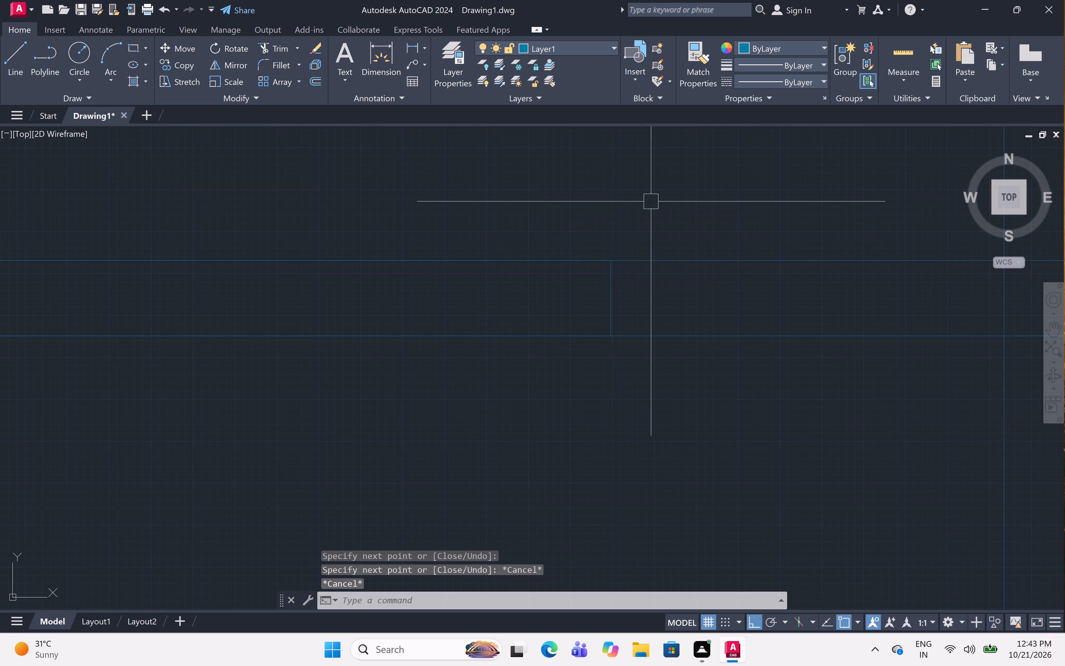
# Draw a closed 5' long line rectangle across the lower-left room's bottom horizontal wall, just above the small bottom strip, near the outer left wall.
pyautogui.scroll(-5, 652, 202)
pyautogui.scroll(-2, 654, 243)
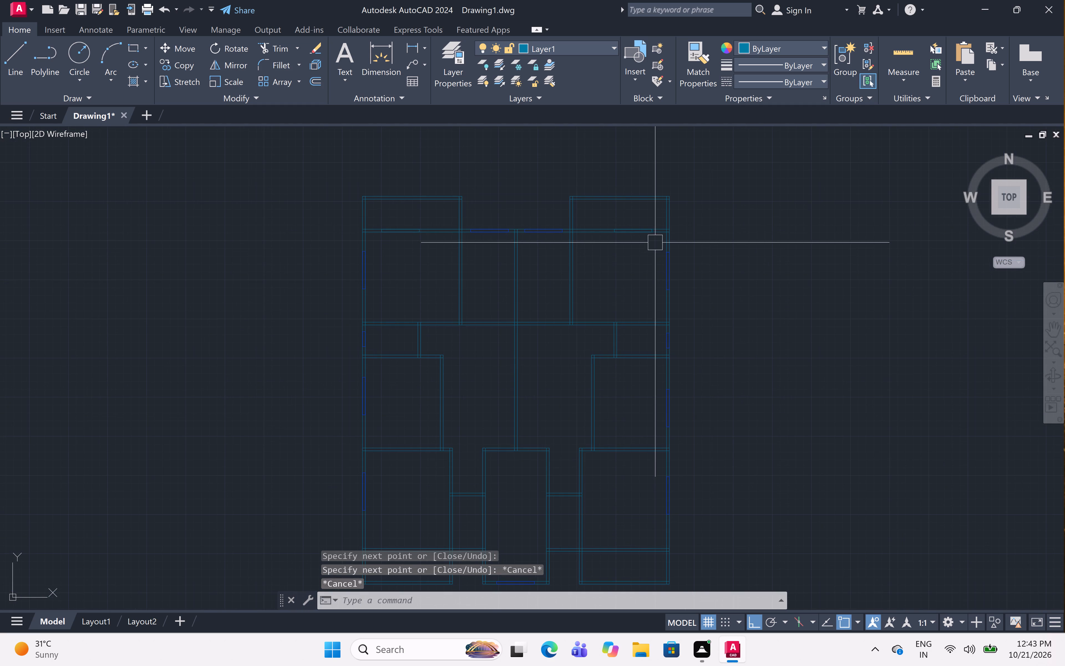
pyautogui.scroll(-1, 661, 272)
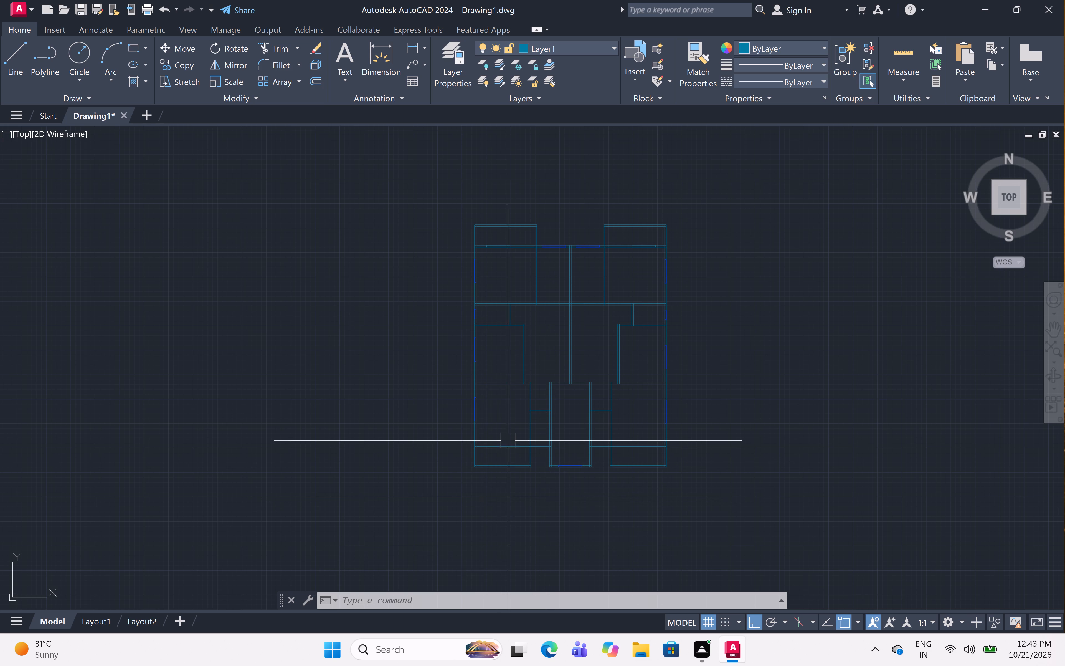
pyautogui.scroll(5, 495, 445)
pyautogui.moveTo(498, 435); pyautogui.dragTo(498, 389, button='middle')
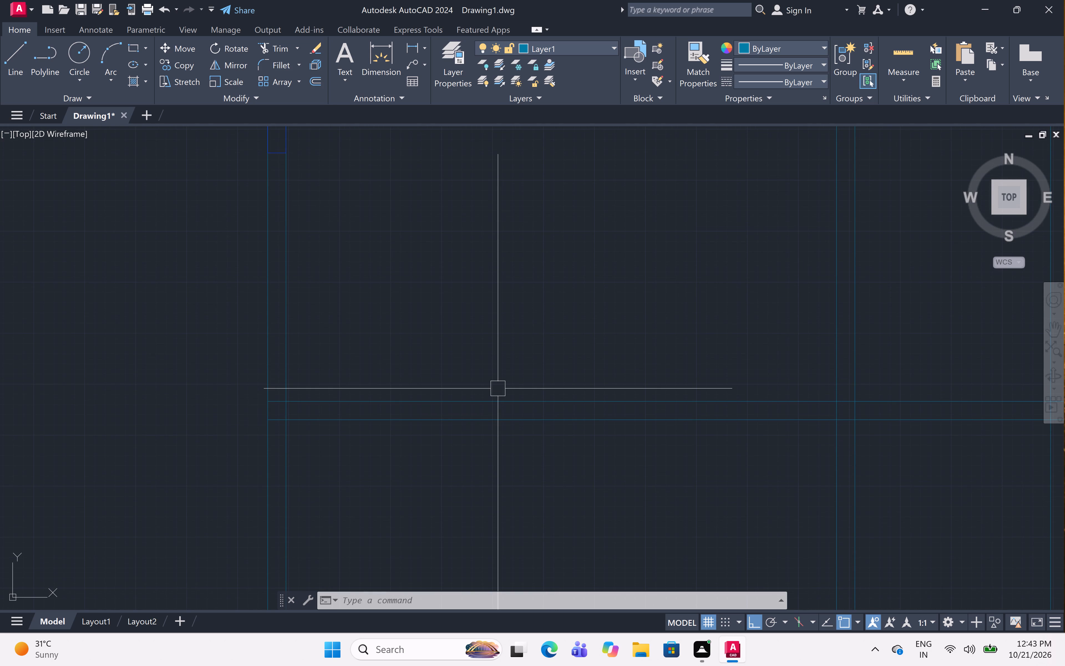
pyautogui.write('l')
pyautogui.press('space')
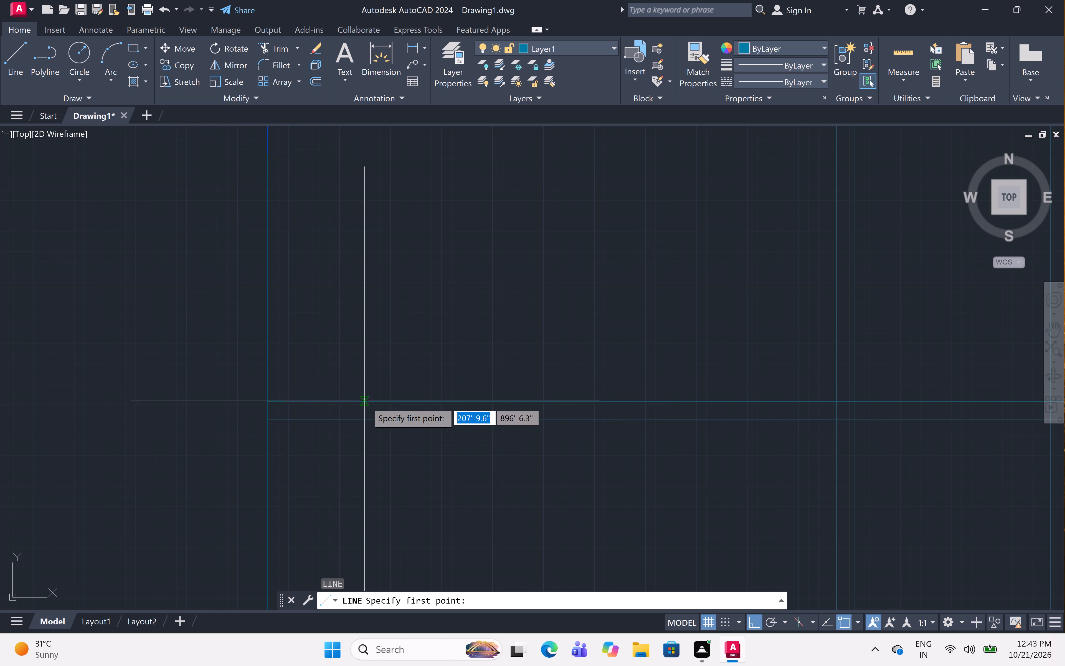
pyautogui.moveTo(375, 403); pyautogui.dragTo(379, 404)
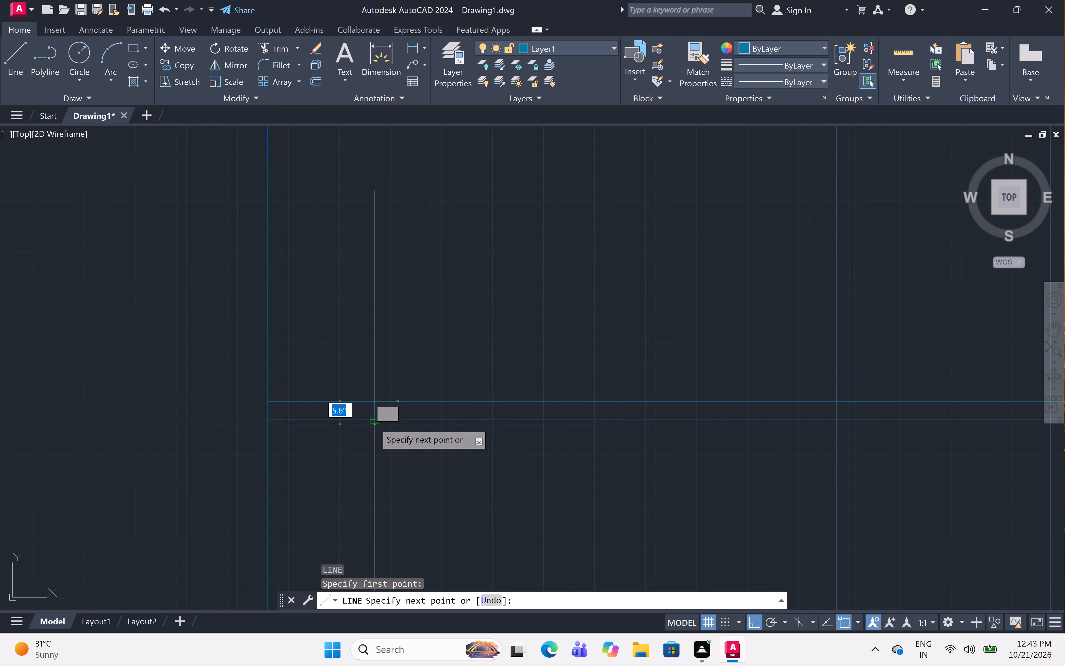
pyautogui.click(375, 418)
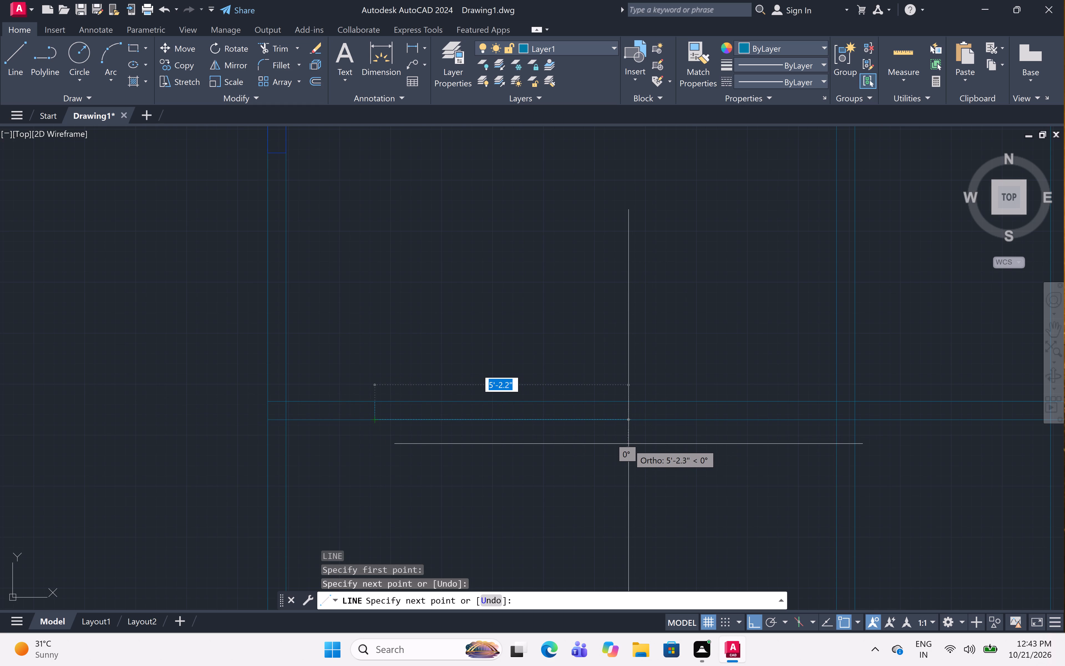
pyautogui.write("5'")
pyautogui.press('space')
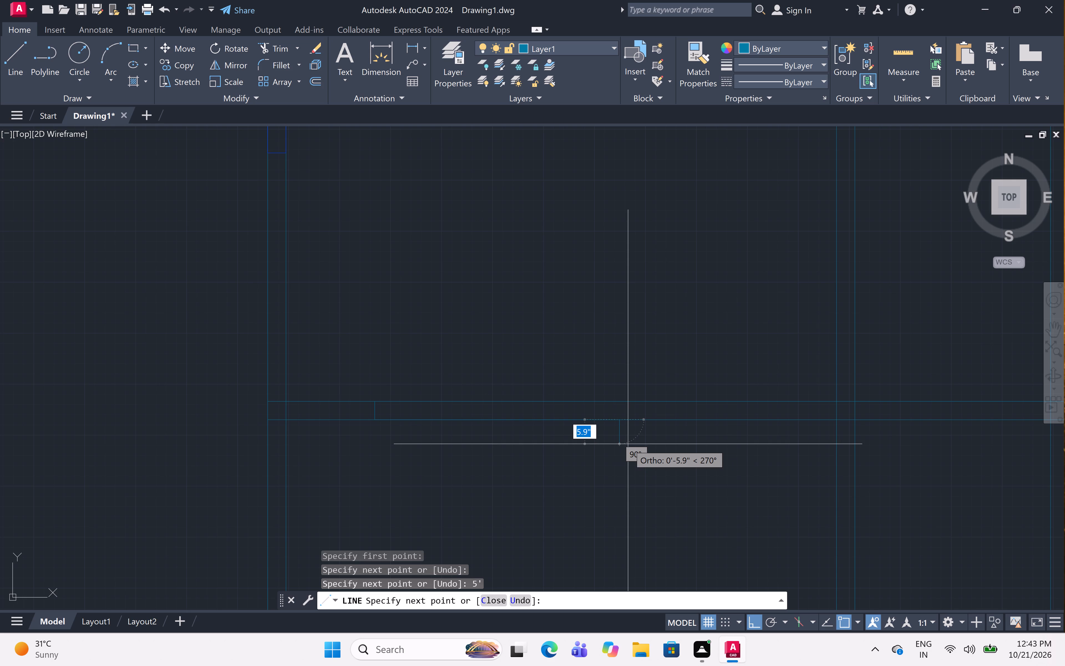
pyautogui.click(620, 402)
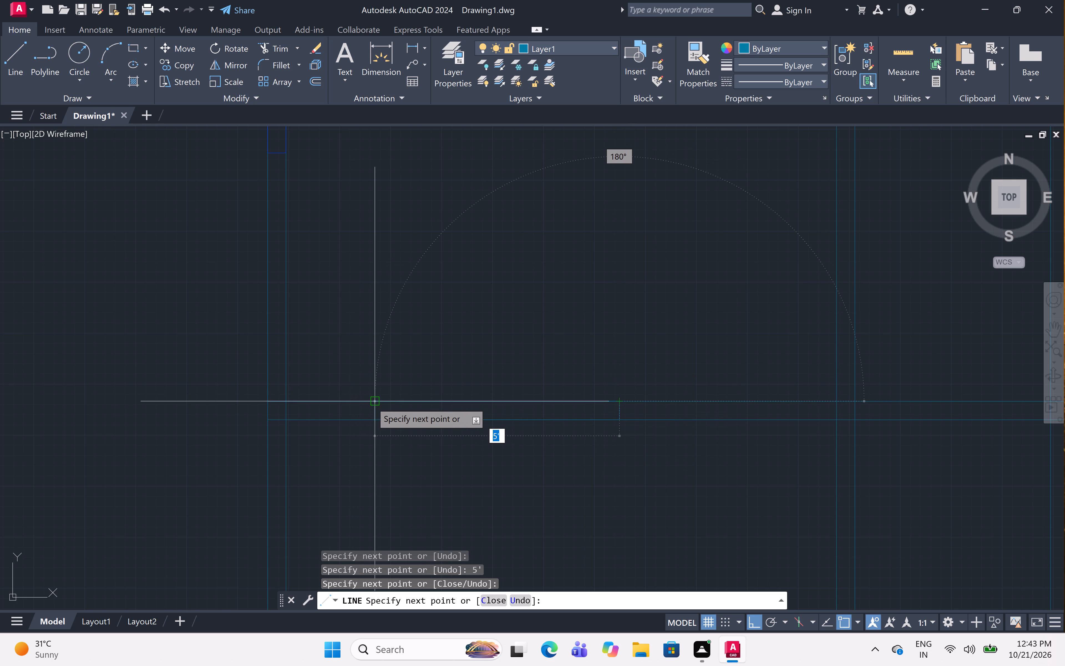
pyautogui.click(372, 402)
pyautogui.press('Escape')
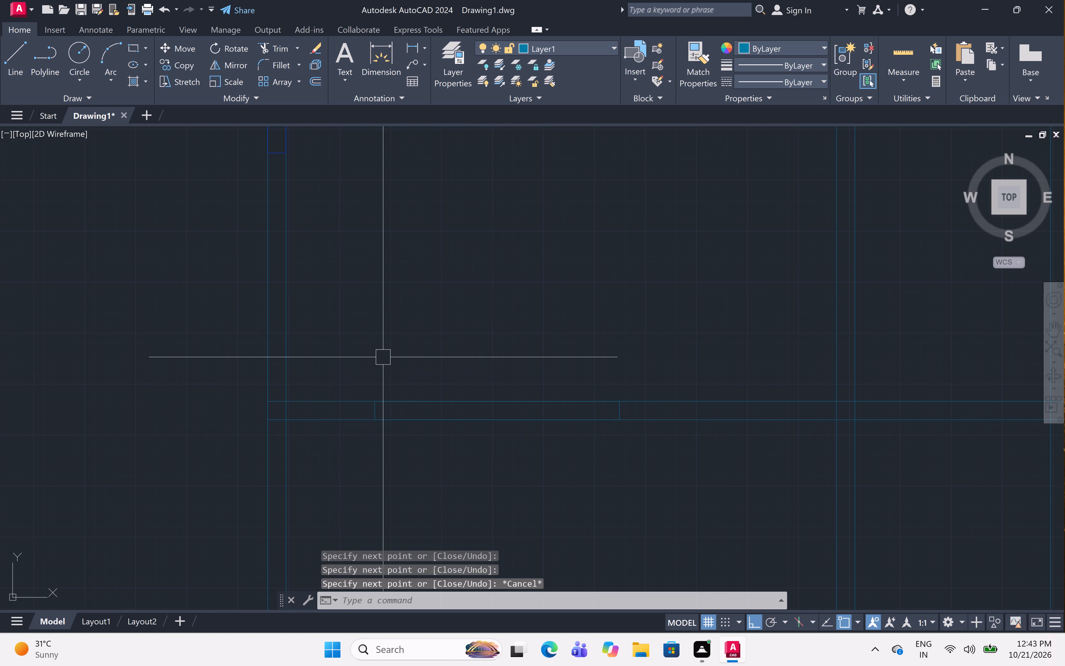
# Draw a closed 5' long line rectangle across the lower-right room's bottom horizontal wall, just above the small bottom strip, near the outer right wall.
pyautogui.scroll(-3, 383, 357)
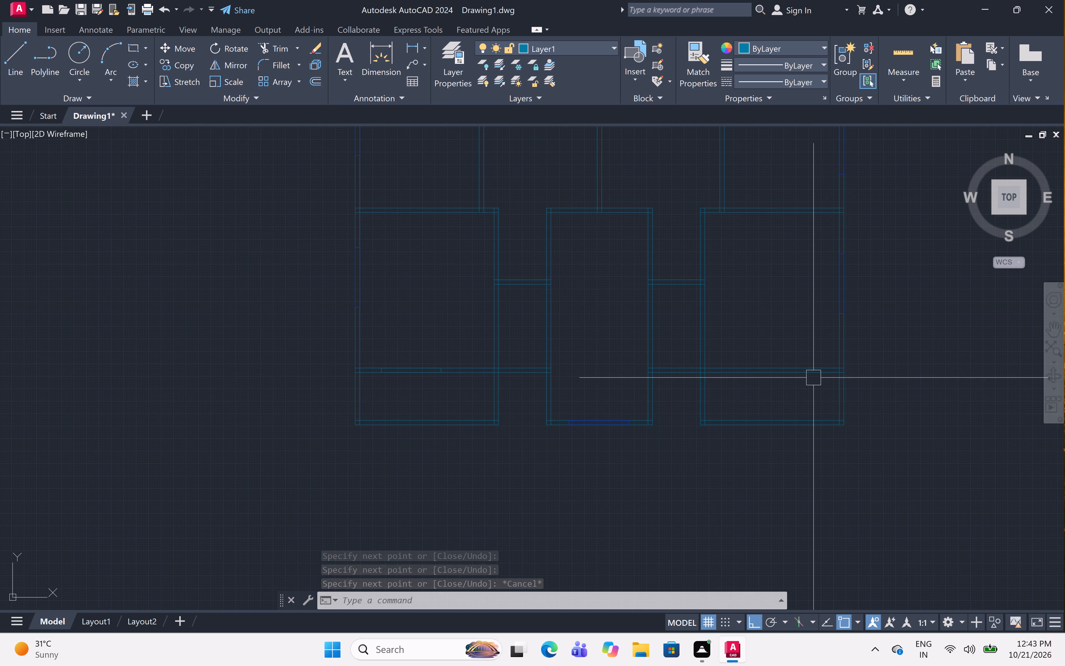
pyautogui.scroll(5, 843, 370)
pyautogui.scroll(-2, 835, 362)
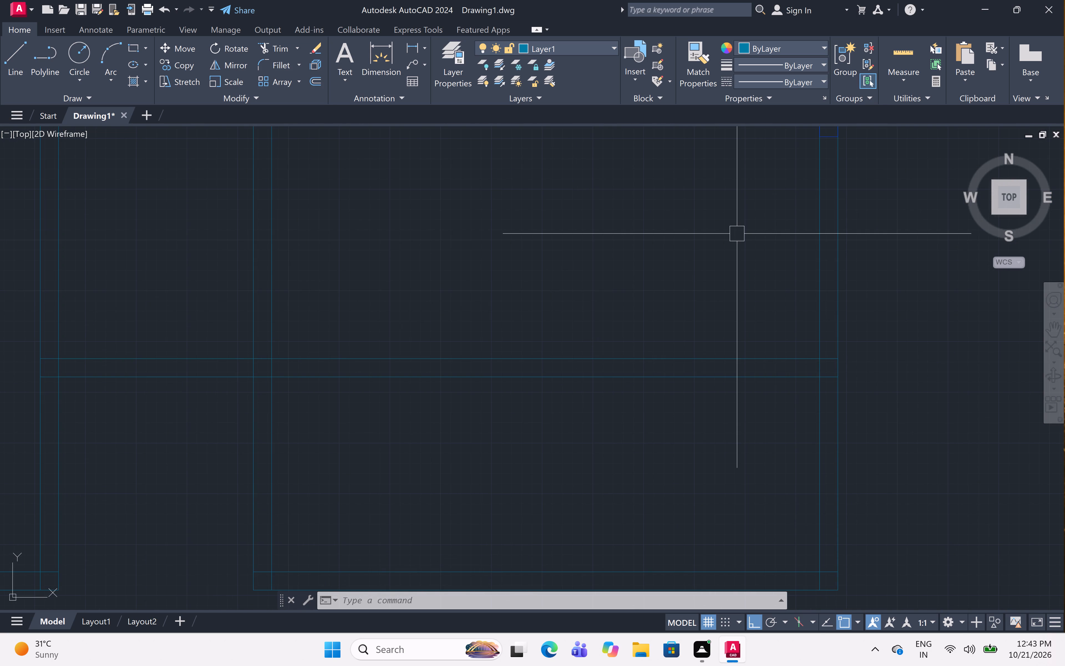
pyautogui.write('l')
pyautogui.press('space')
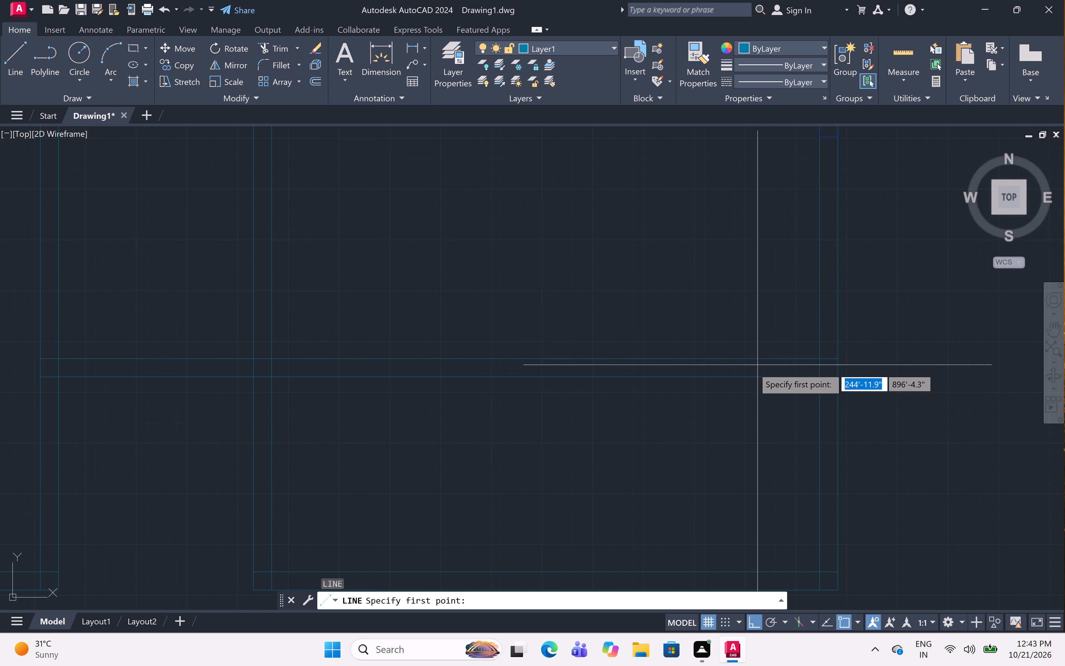
pyautogui.click(741, 360)
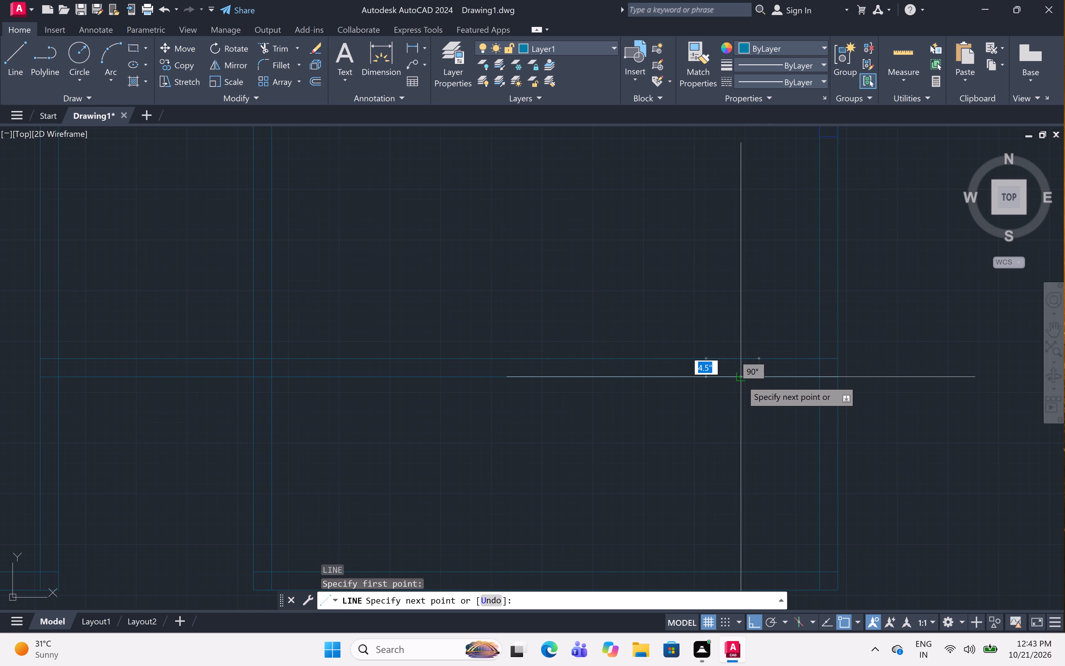
pyautogui.click(742, 380)
pyautogui.write("5'")
pyautogui.press('space')
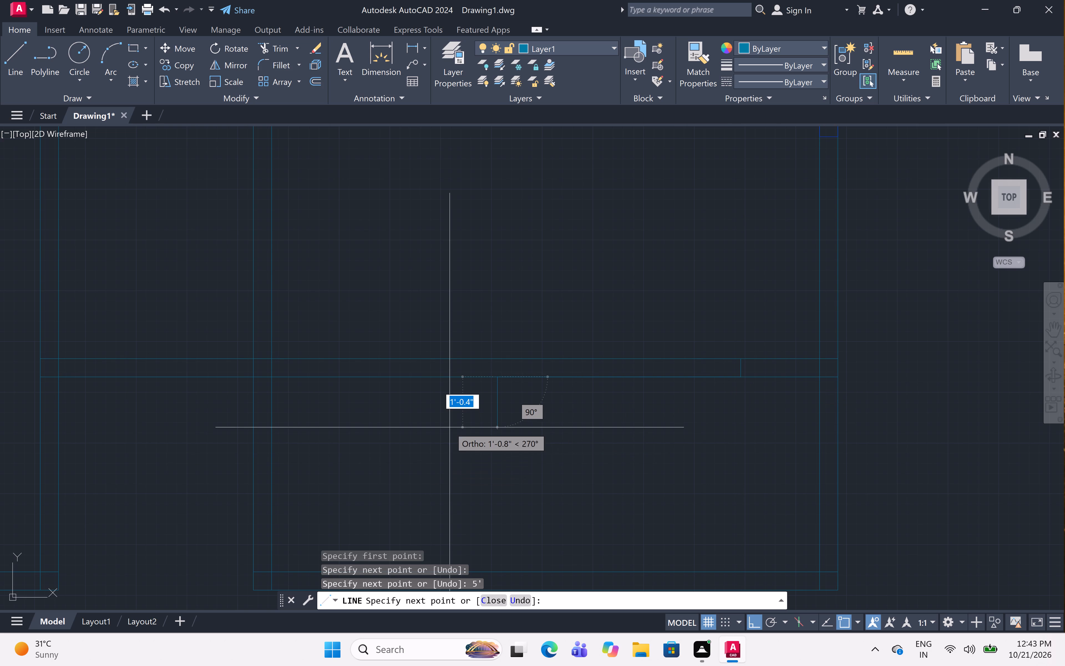
pyautogui.click(496, 357)
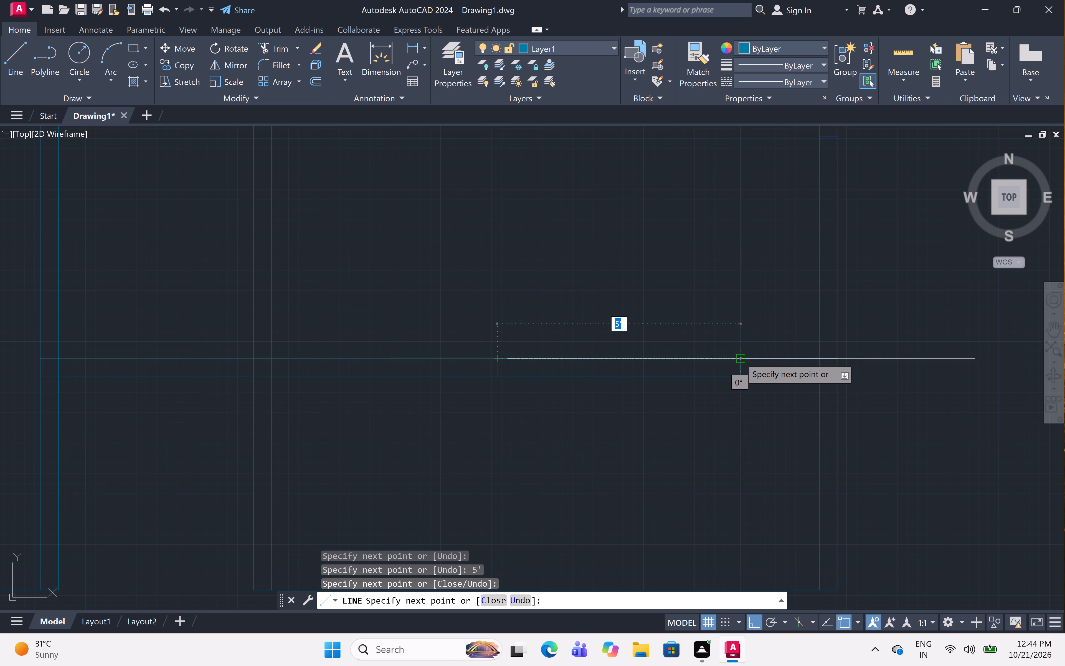
pyautogui.click(740, 358)
pyautogui.press('Escape')
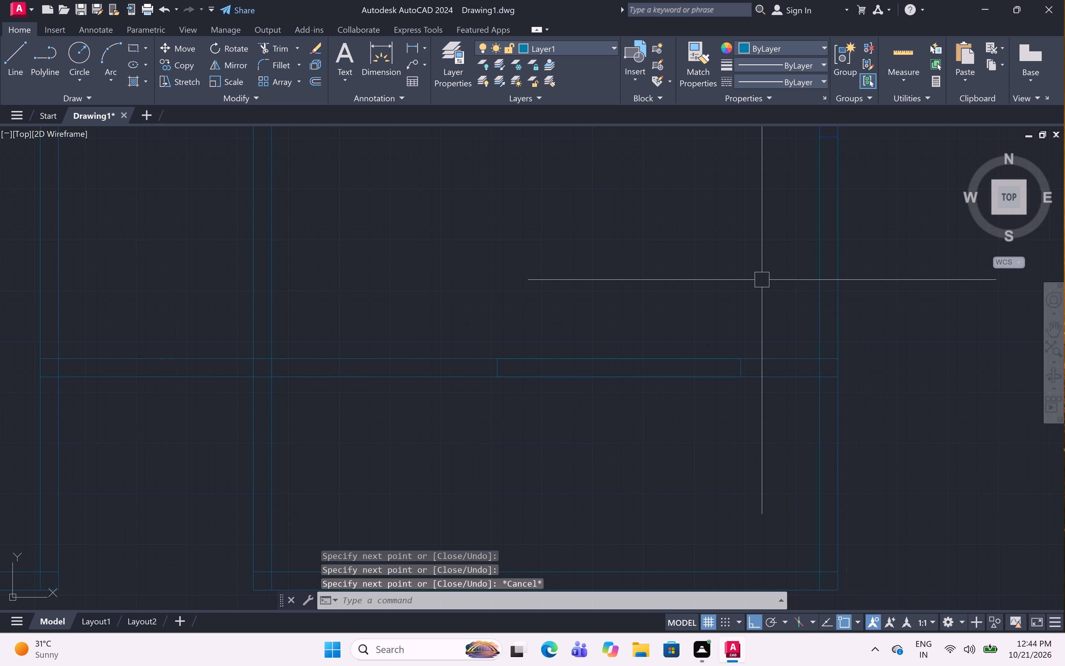
# Draw a horizontal centre line between the short-side midpoints of the 5' rectangle in the large upper-left room's top wall.
pyautogui.scroll(-4, 761, 282)
pyautogui.moveTo(761, 282); pyautogui.dragTo(841, 446, button='middle')
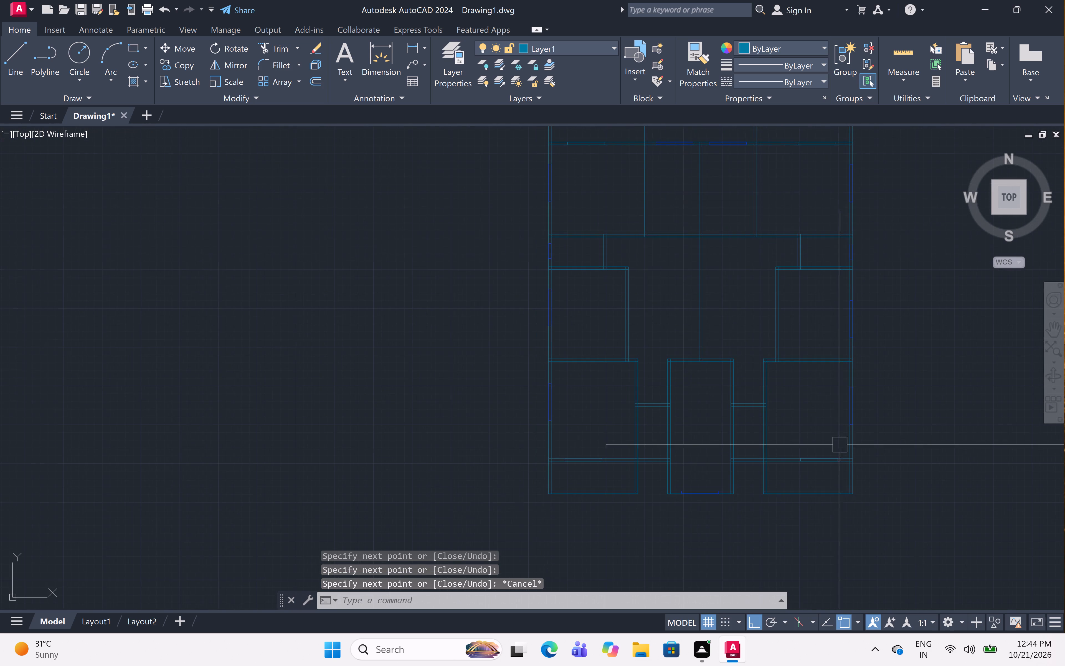
pyautogui.moveTo(822, 425); pyautogui.dragTo(711, 448, button='middle')
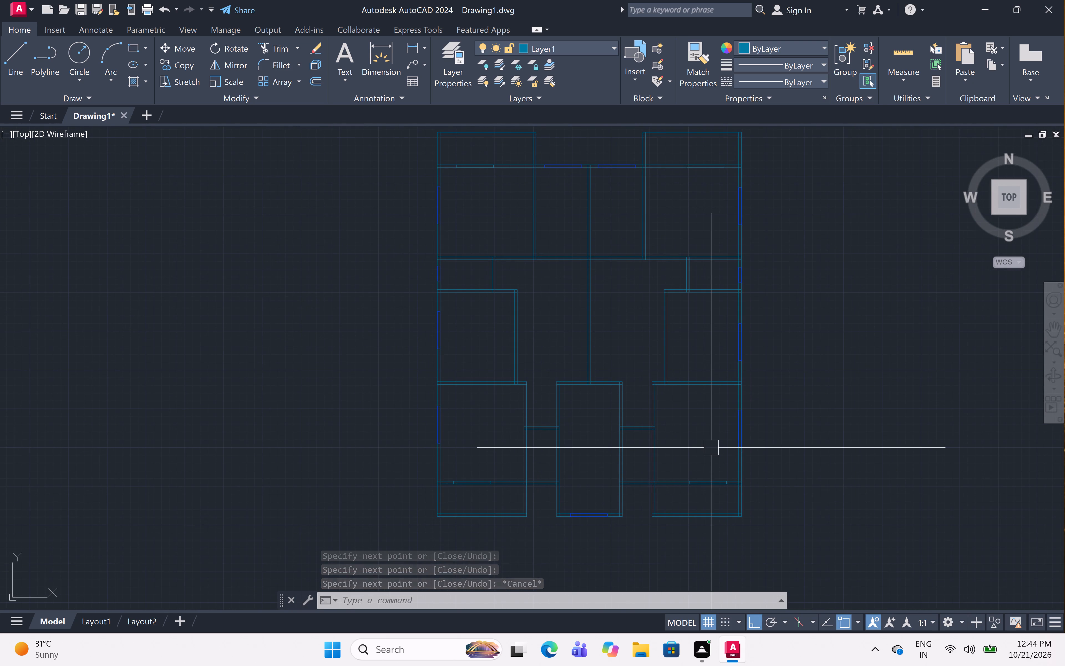
pyautogui.scroll(5, 481, 150)
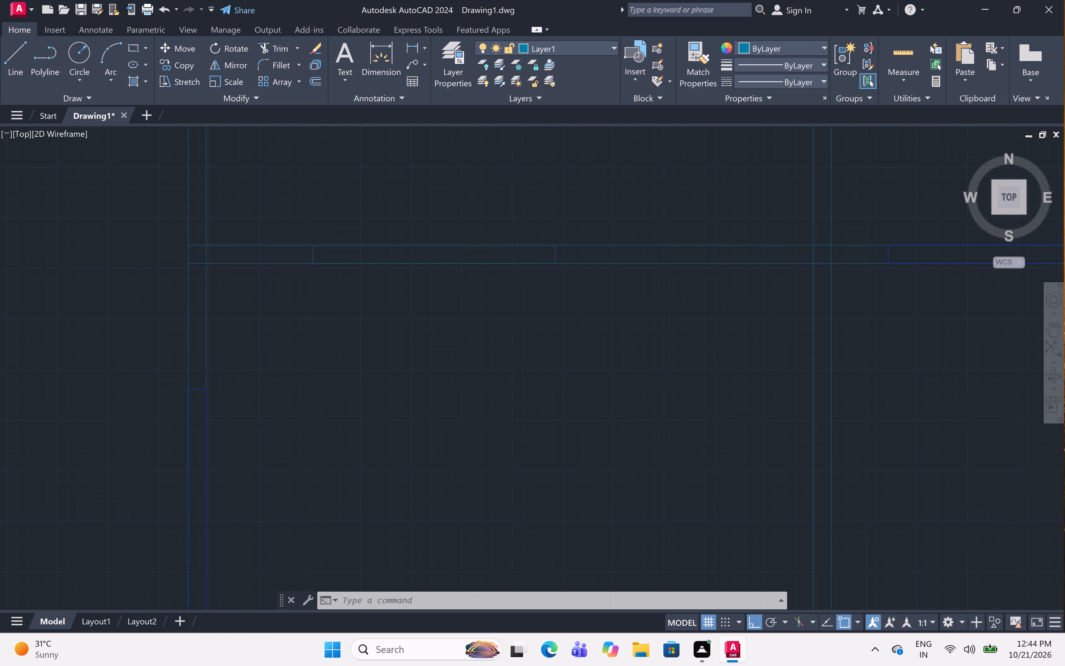
pyautogui.write('l')
pyautogui.press('space')
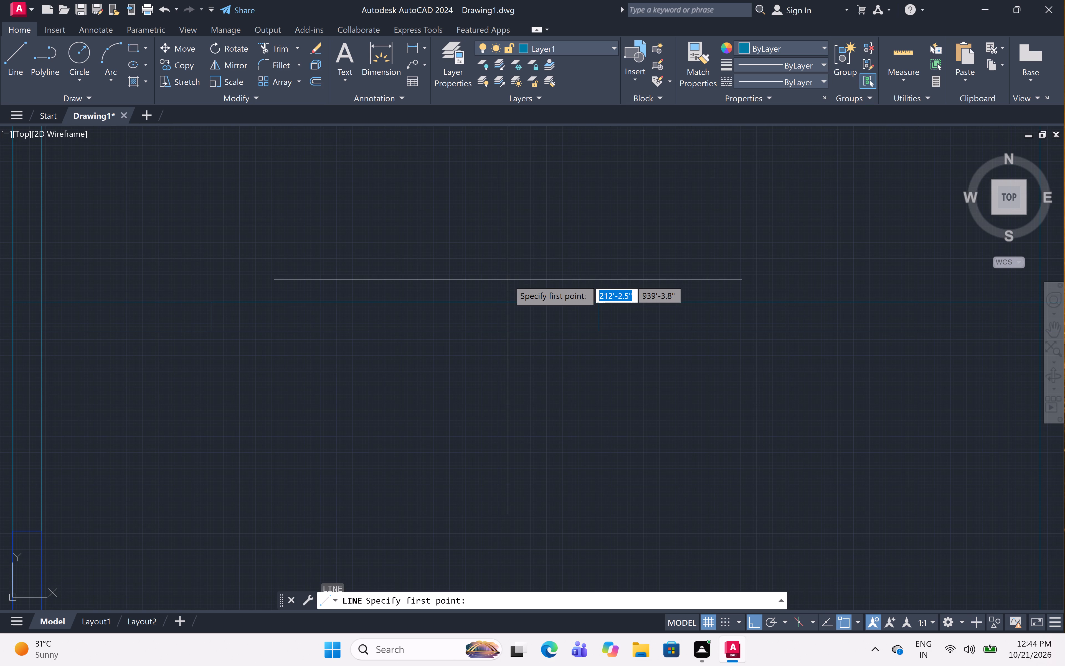
pyautogui.click(212, 319)
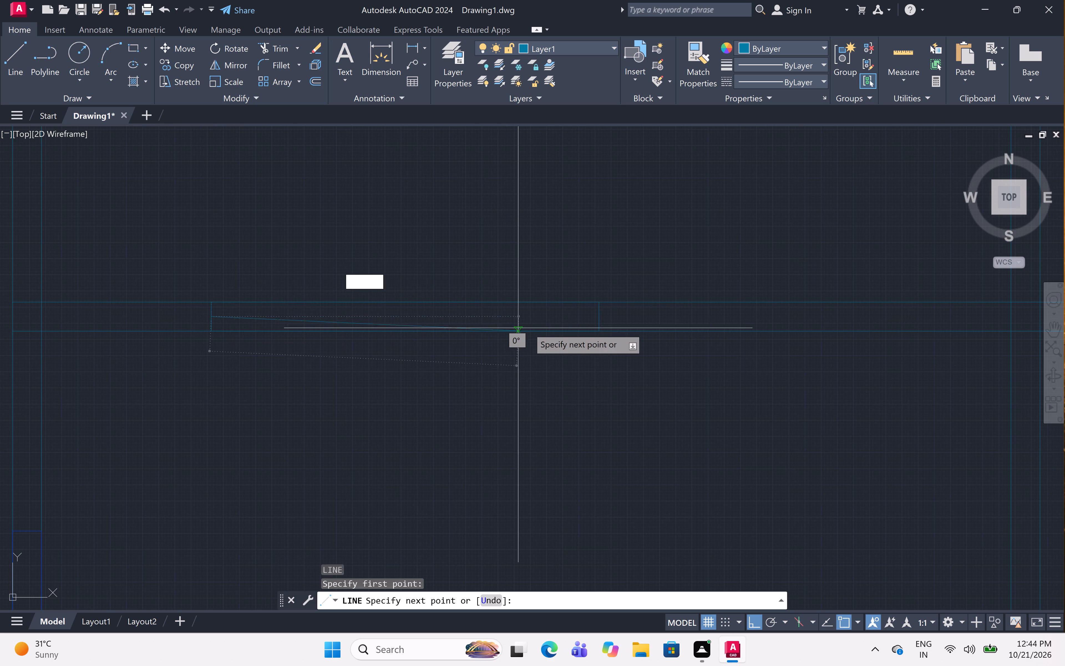
pyautogui.click(599, 318)
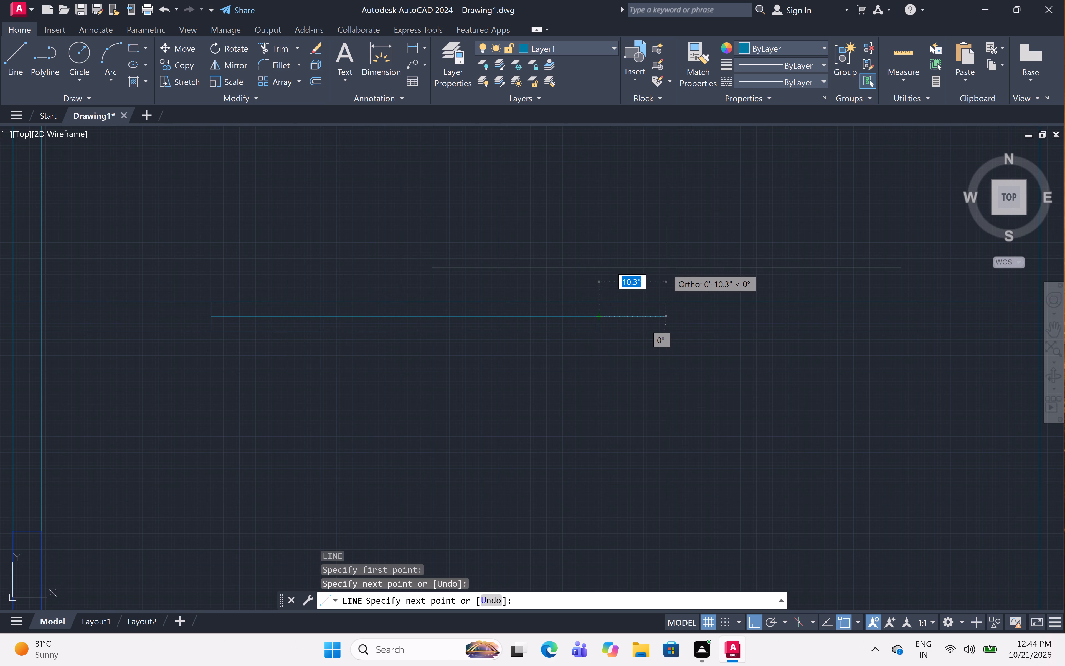
pyautogui.press('Escape')
# Draw a horizontal centre line between the short-side midpoints of the 5' rectangle in the large upper-right room's top wall.
pyautogui.scroll(-5, 607, 302)
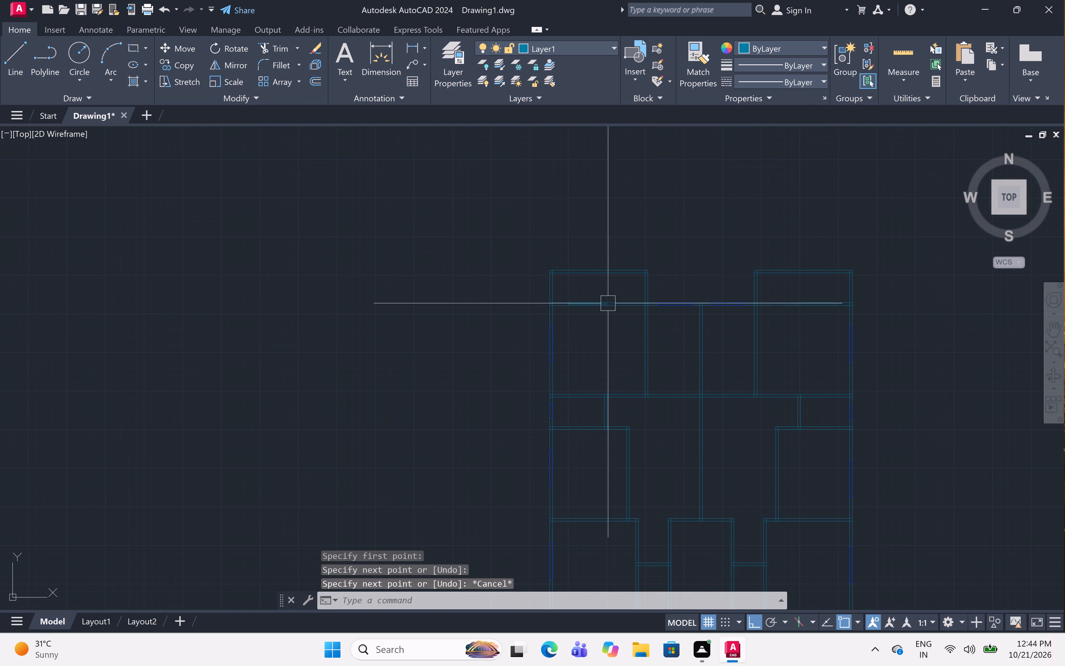
pyautogui.scroll(5, 831, 304)
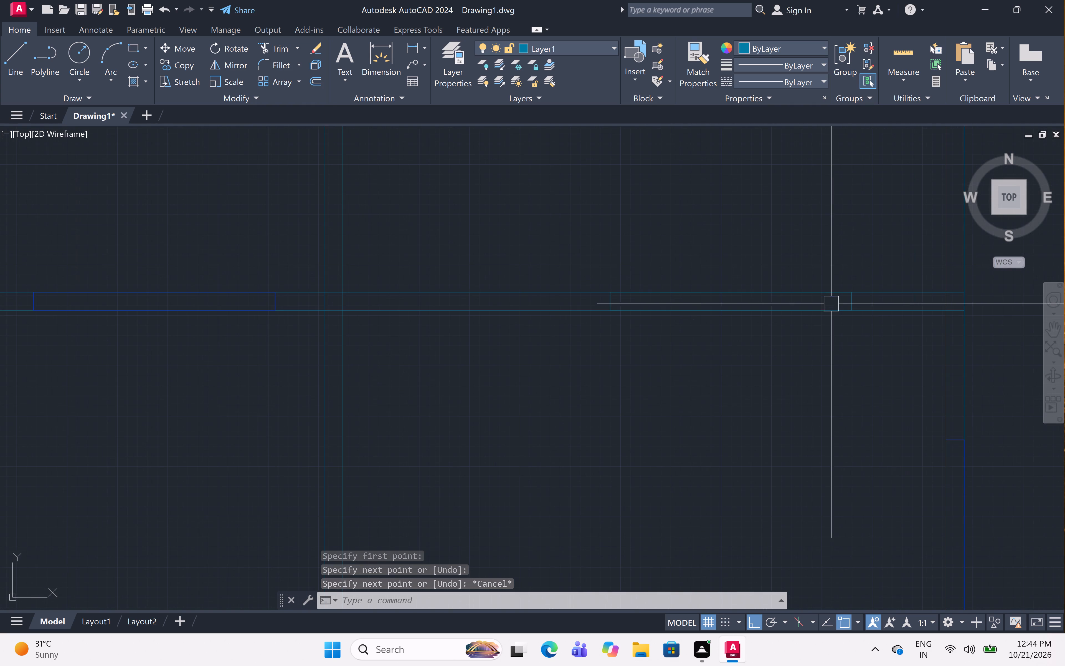
pyautogui.write('l')
pyautogui.press('space')
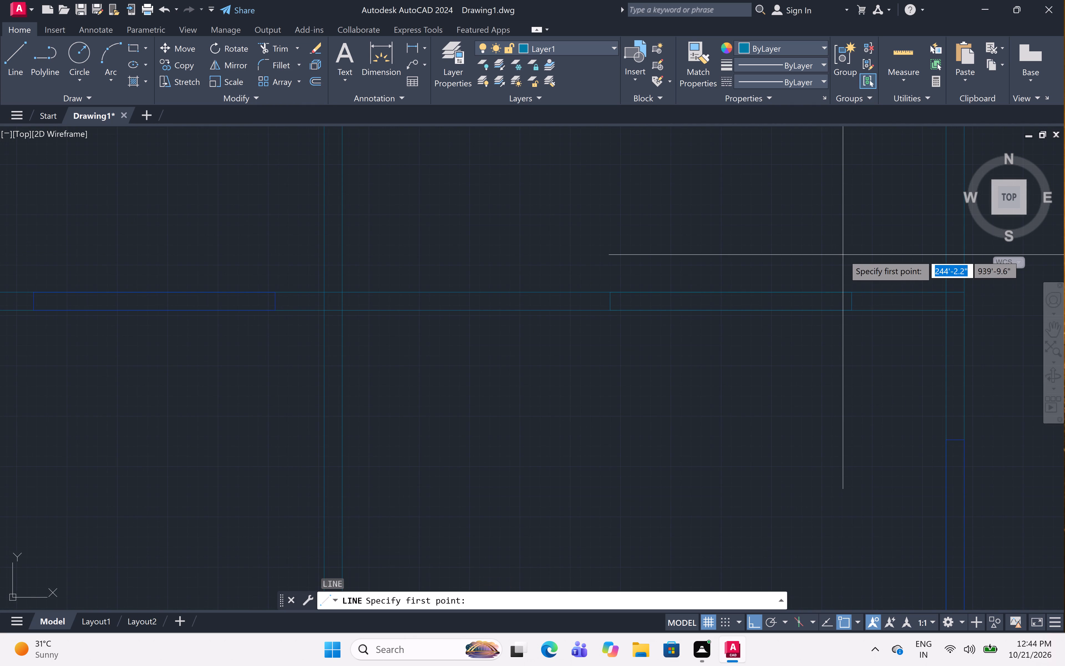
pyautogui.scroll(2, 864, 300)
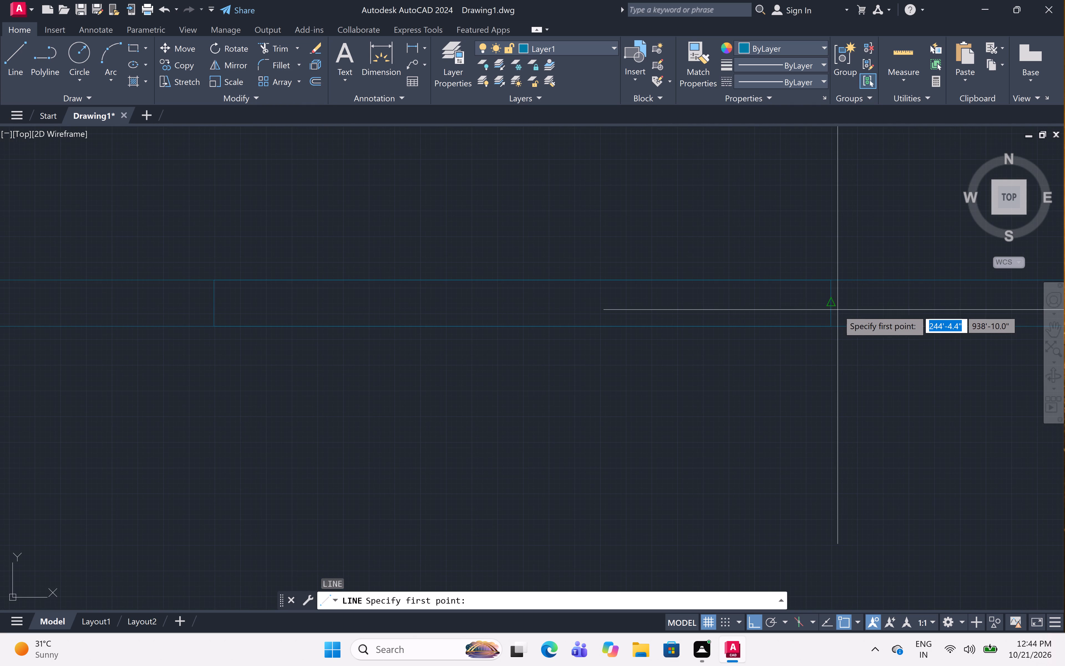
pyautogui.click(830, 304)
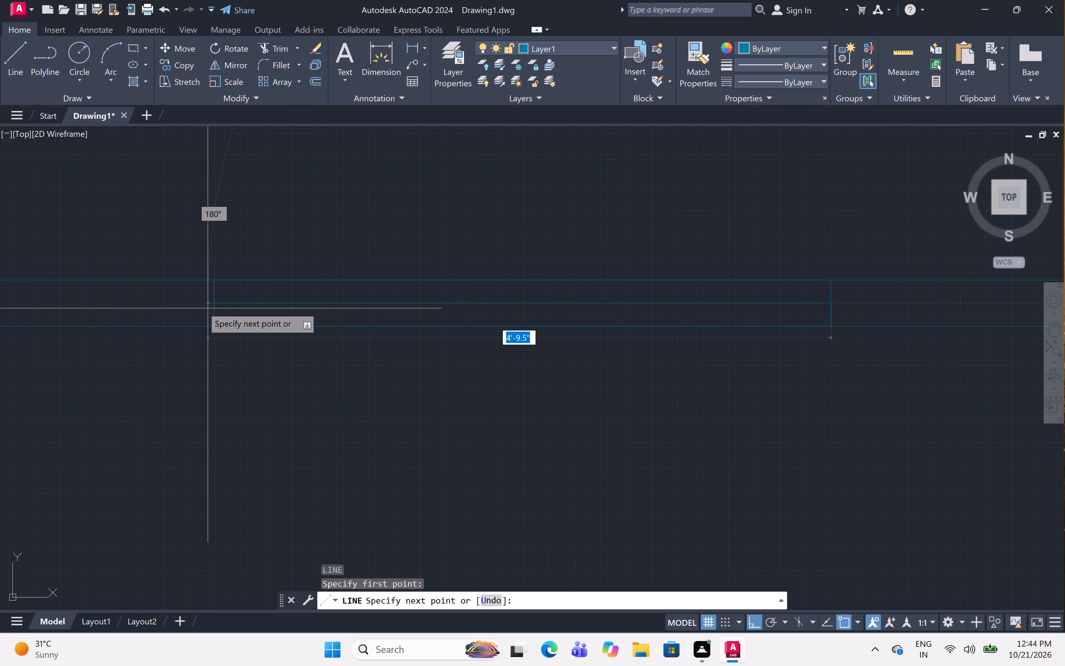
pyautogui.click(217, 304)
pyautogui.press('space')
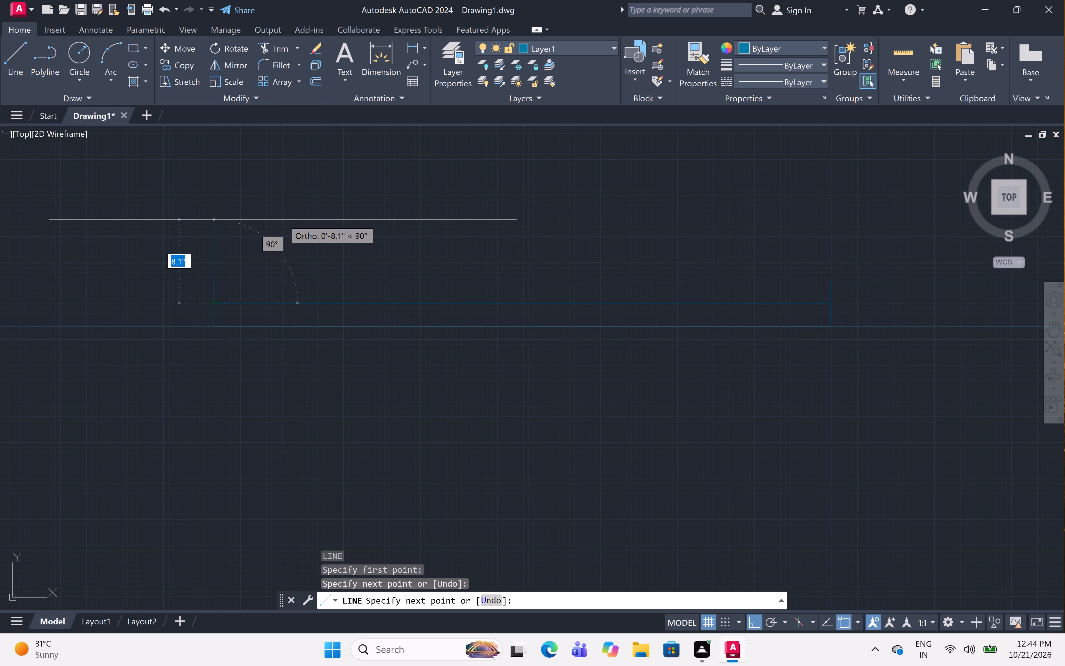
# Start a horizontal centre line for the 5' rectangle in the lower-left room's bottom wall.
pyautogui.scroll(-8, 402, 179)
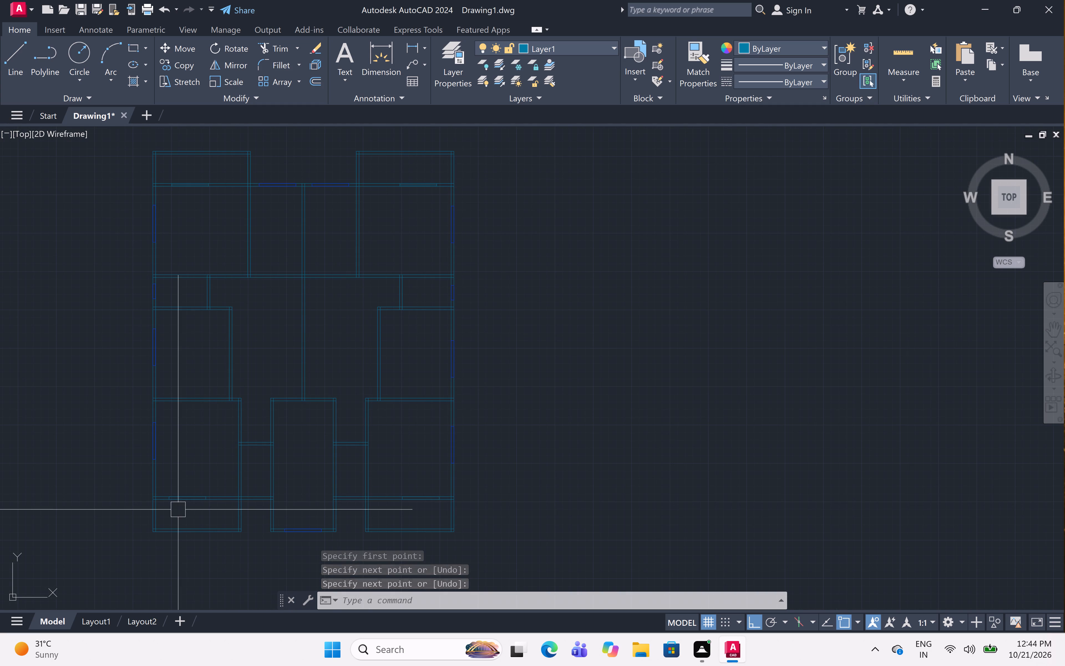
pyautogui.scroll(6, 191, 492)
pyautogui.scroll(-2, 199, 481)
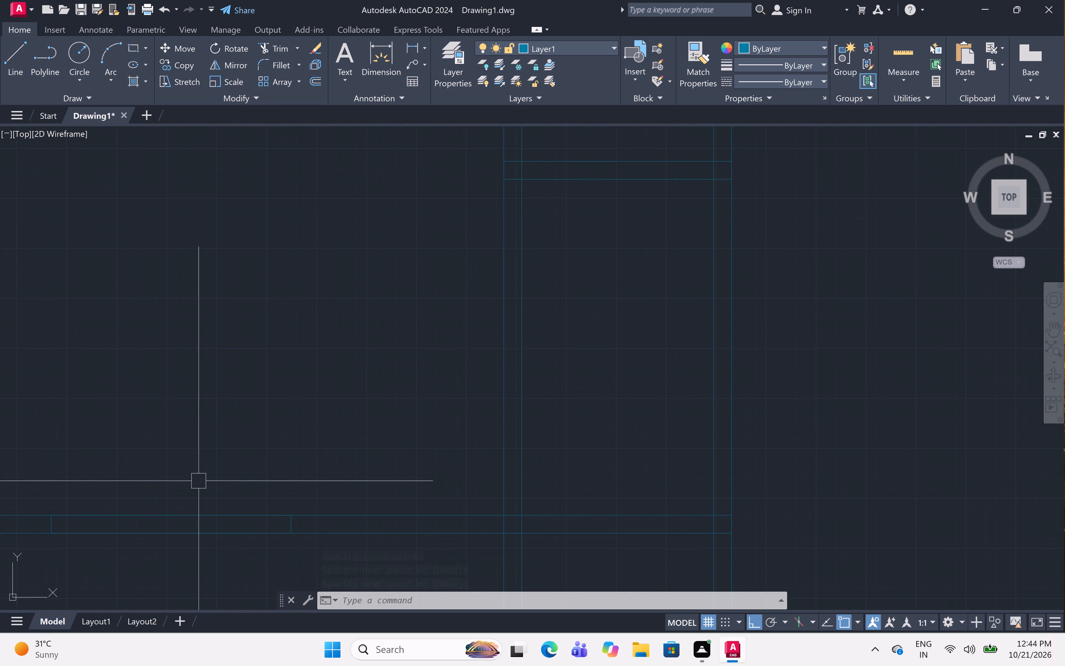
pyautogui.moveTo(199, 480); pyautogui.dragTo(298, 367, button='middle')
pyautogui.middleClick(318, 354)
pyautogui.write('l')
pyautogui.press('space')
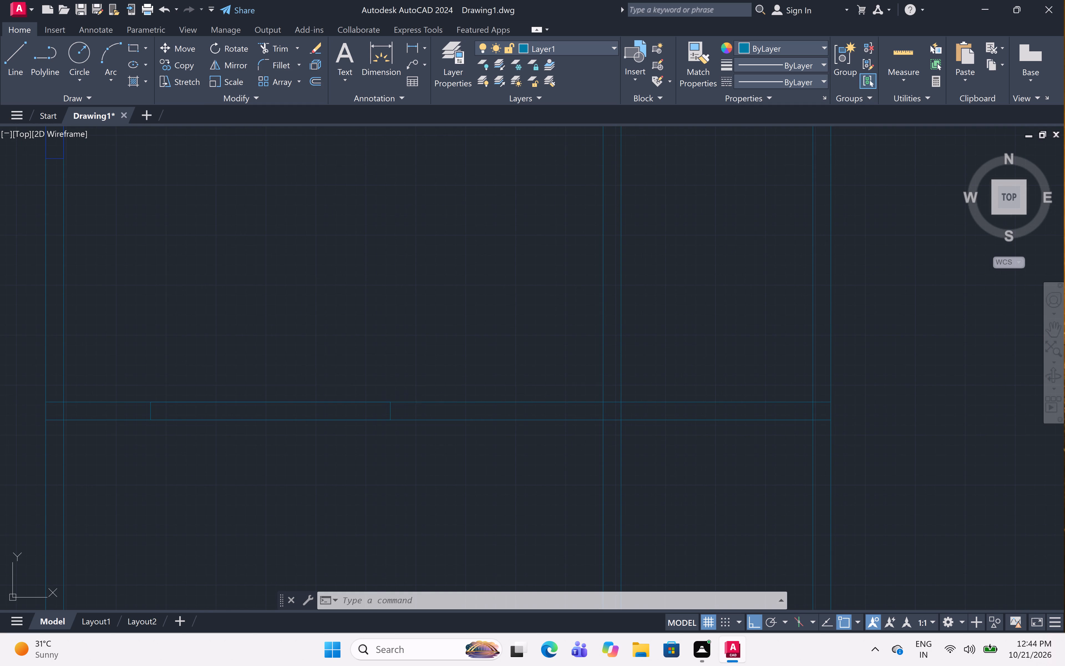
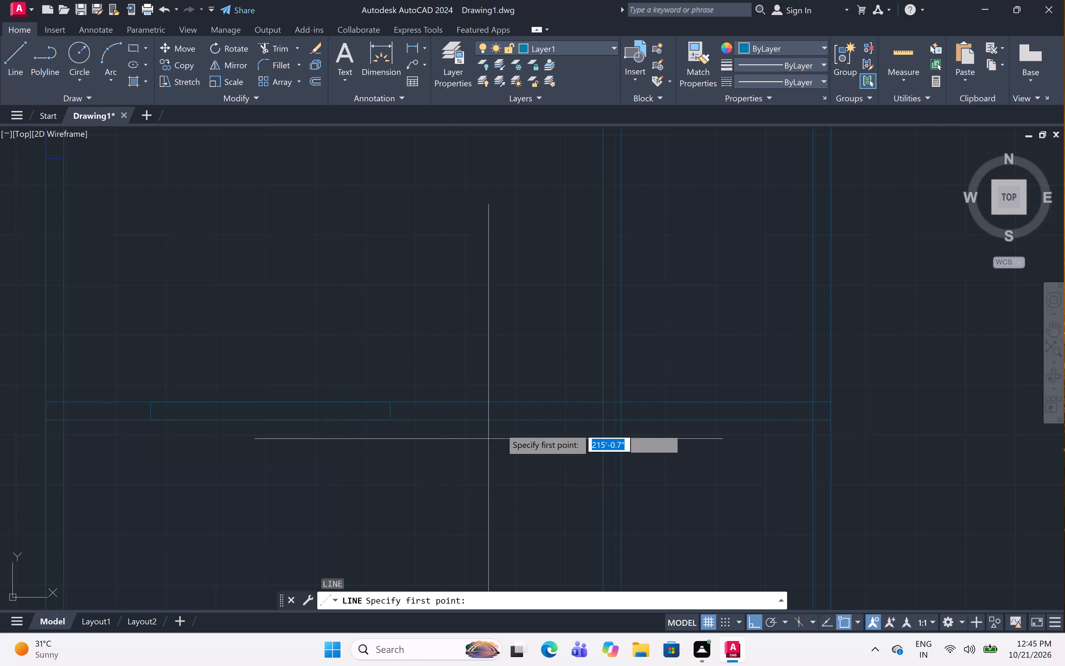
# Draw a horizontal centre line between the short-side midpoints of the 5' rectangle in the lower-left room's bottom wall.
pyautogui.scroll(-2, 501, 428)
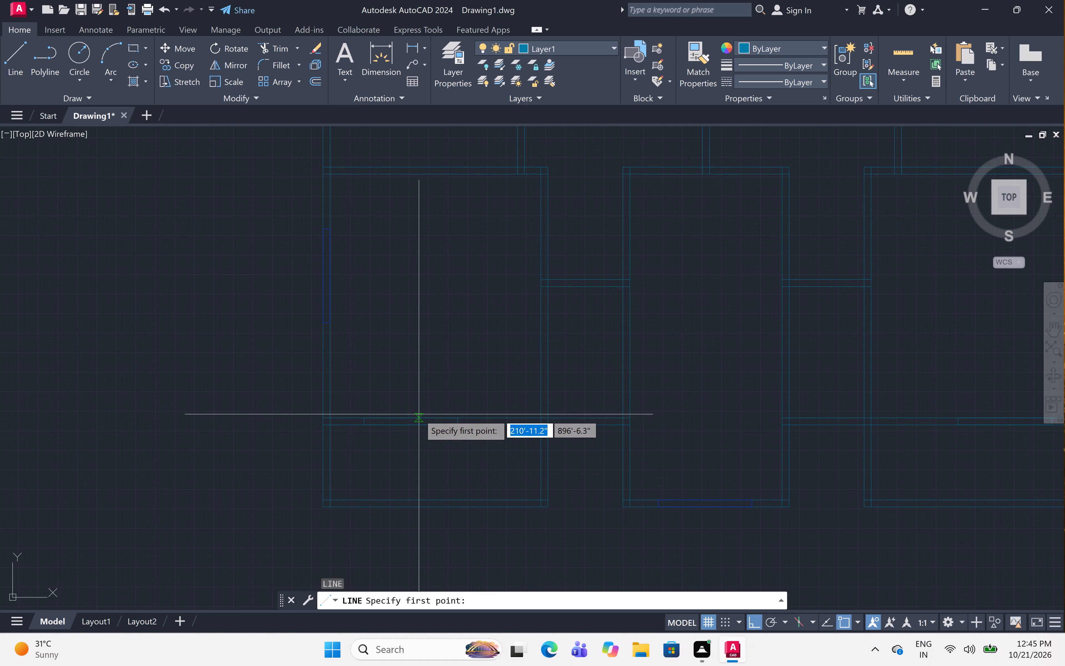
pyautogui.scroll(4, 419, 414)
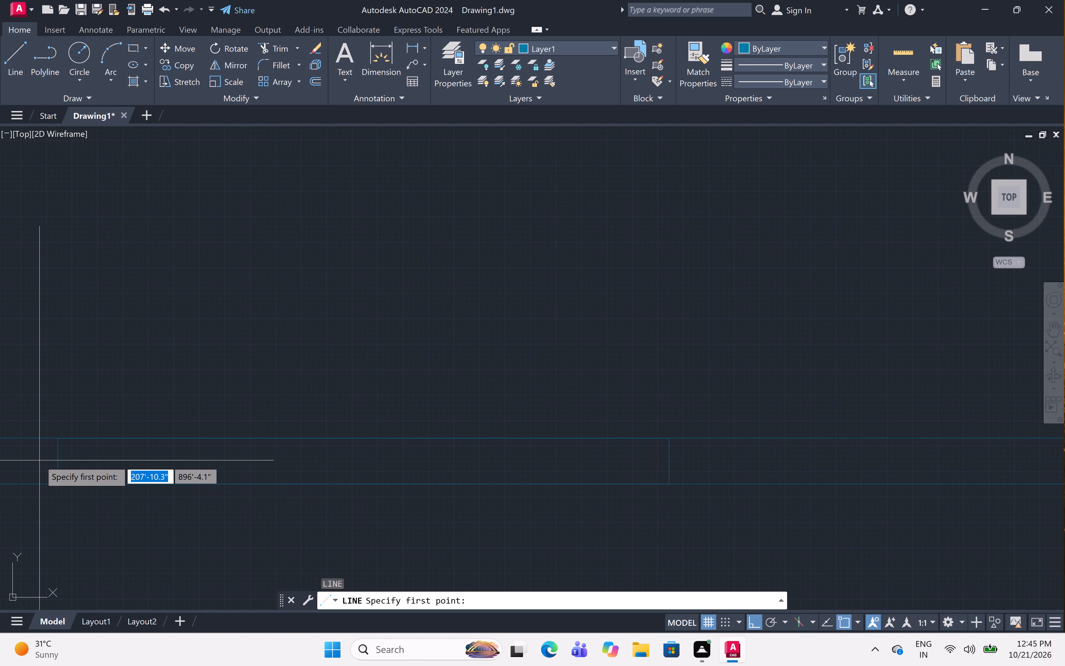
pyautogui.click(57, 459)
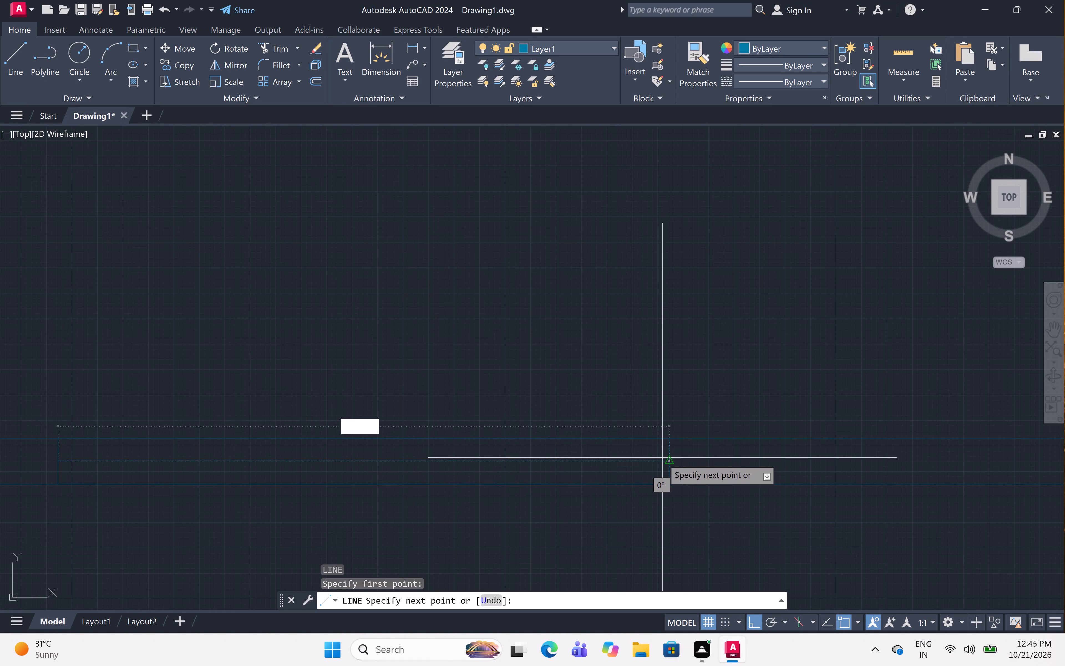
pyautogui.click(670, 461)
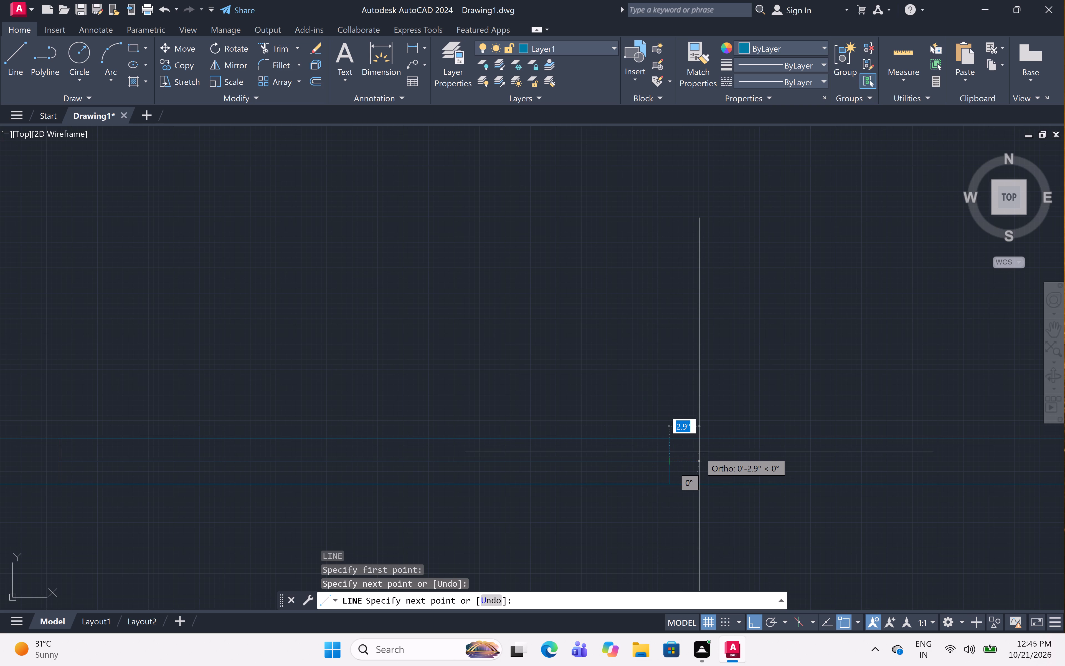
pyautogui.press('Escape')
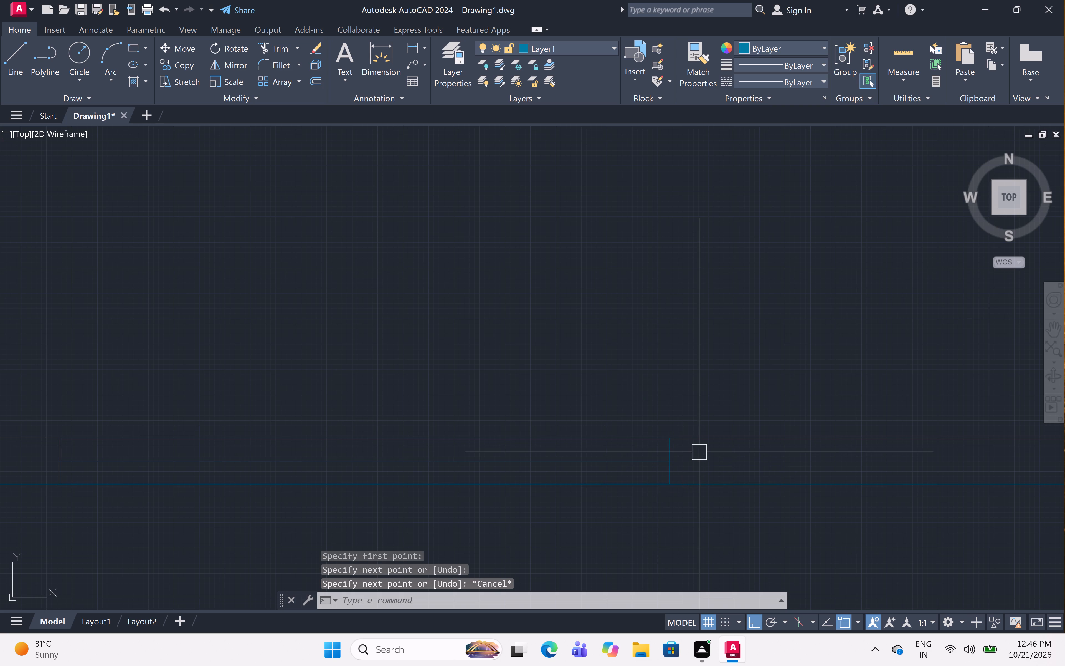
# Draw a horizontal centre line between the short-side midpoints of the 5' rectangle in the lower-right room's bottom wall.
pyautogui.scroll(-6, 658, 473)
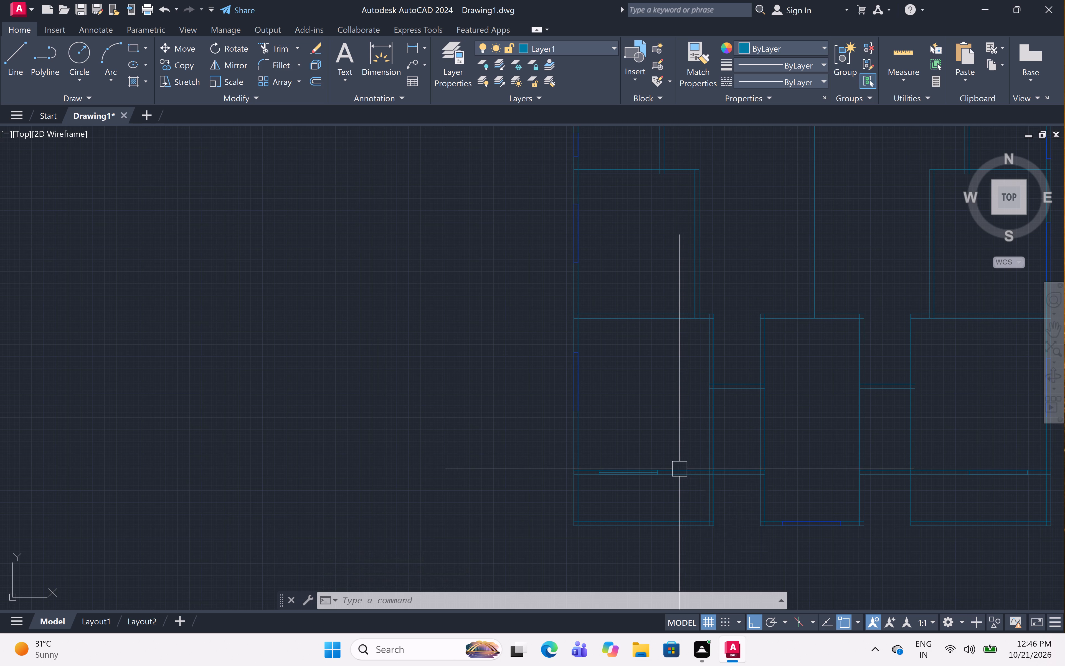
pyautogui.scroll(-3, 678, 470)
pyautogui.scroll(5, 766, 474)
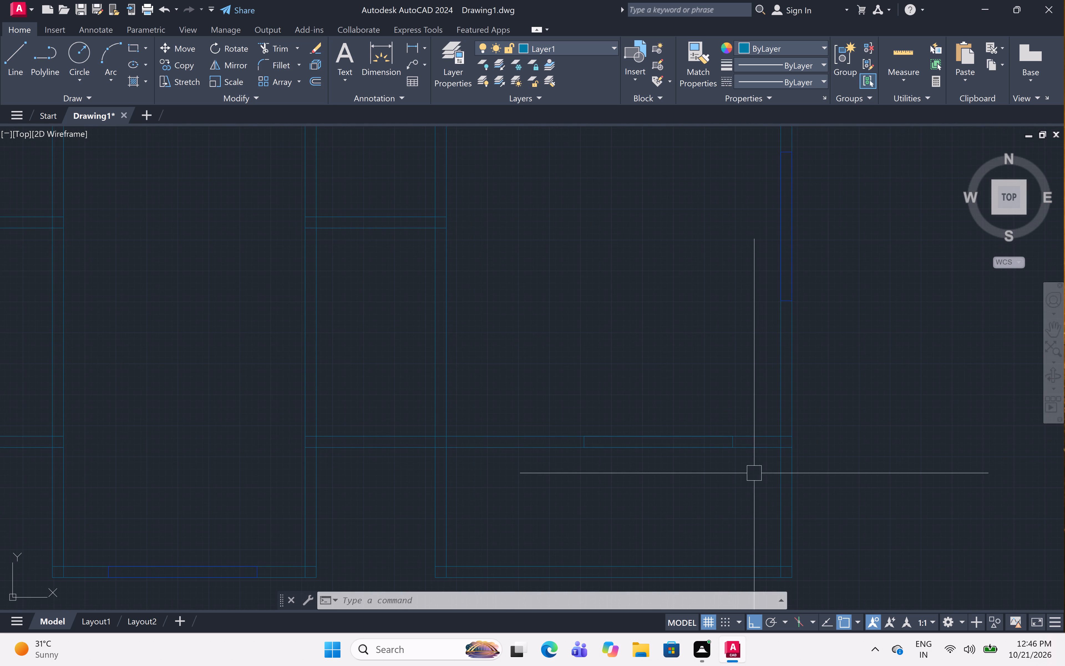
pyautogui.scroll(2, 737, 413)
pyautogui.write('l')
pyautogui.press('space')
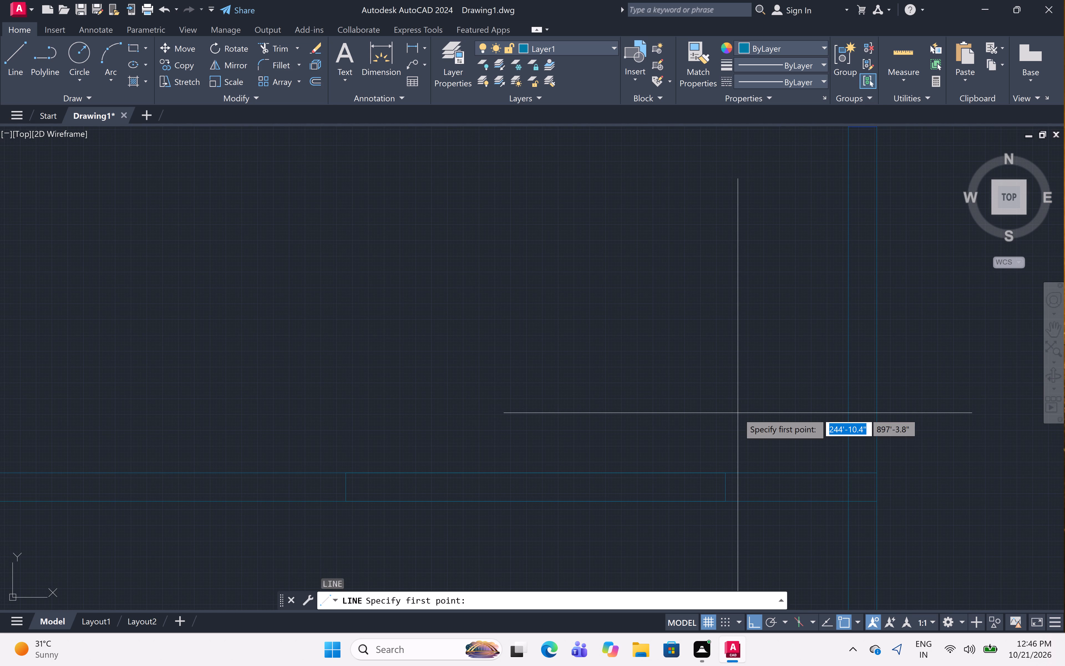
pyautogui.click(725, 491)
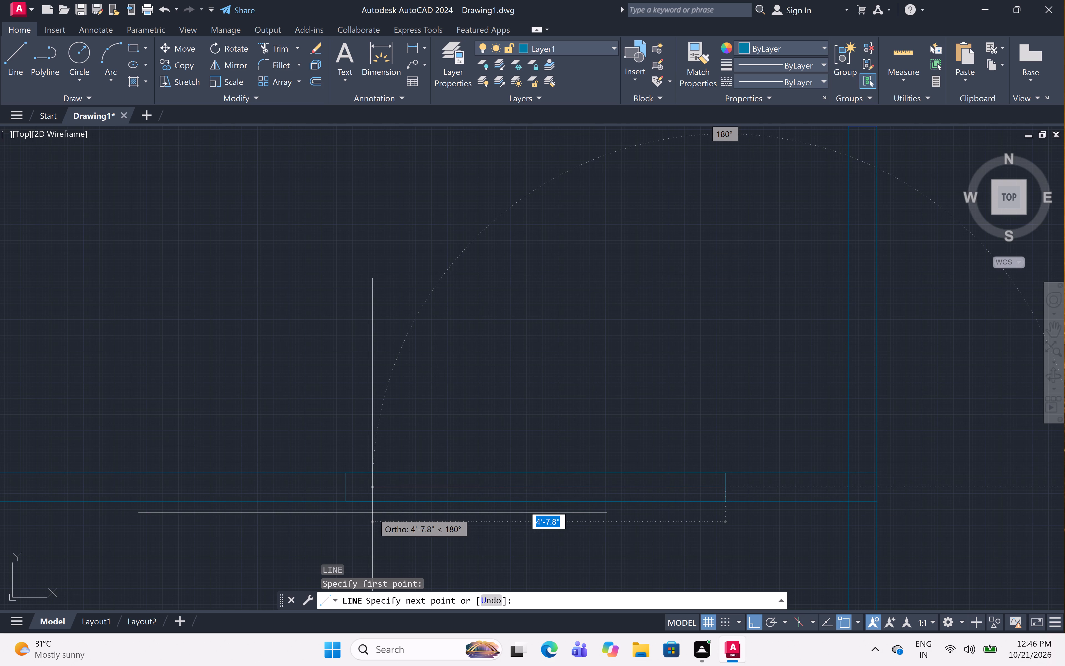
pyautogui.click(347, 486)
pyautogui.press('`')
pyautogui.press('Escape')
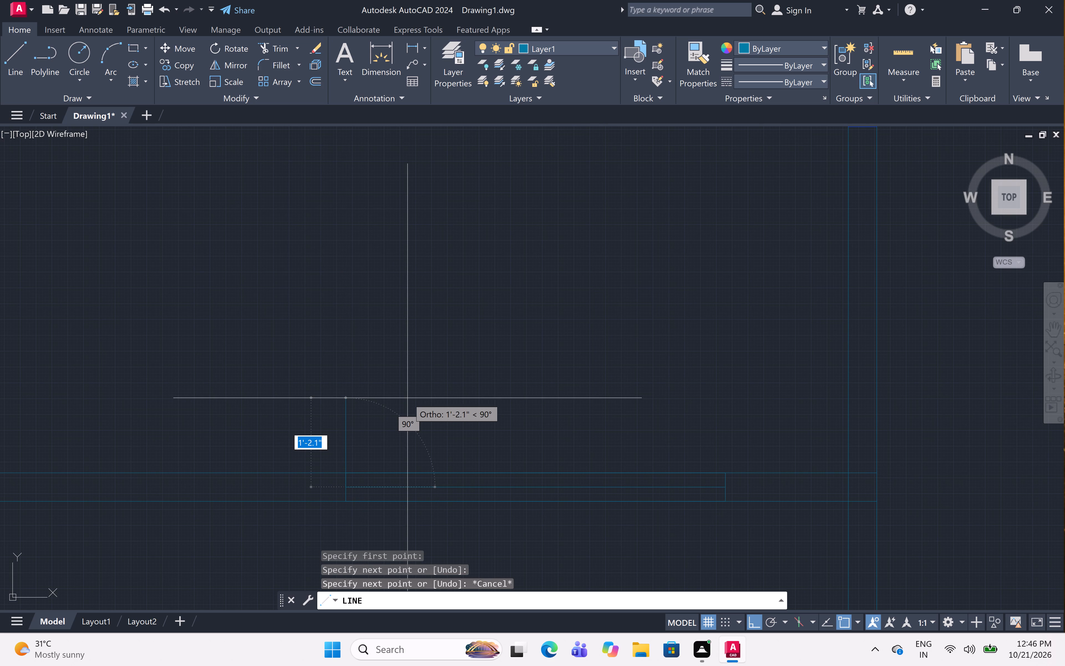
pyautogui.press('Escape')
# Draw a vertical line between the long-side midpoints of the 5' rectangle in the large upper-left room's top wall.
pyautogui.scroll(-4, 621, 419)
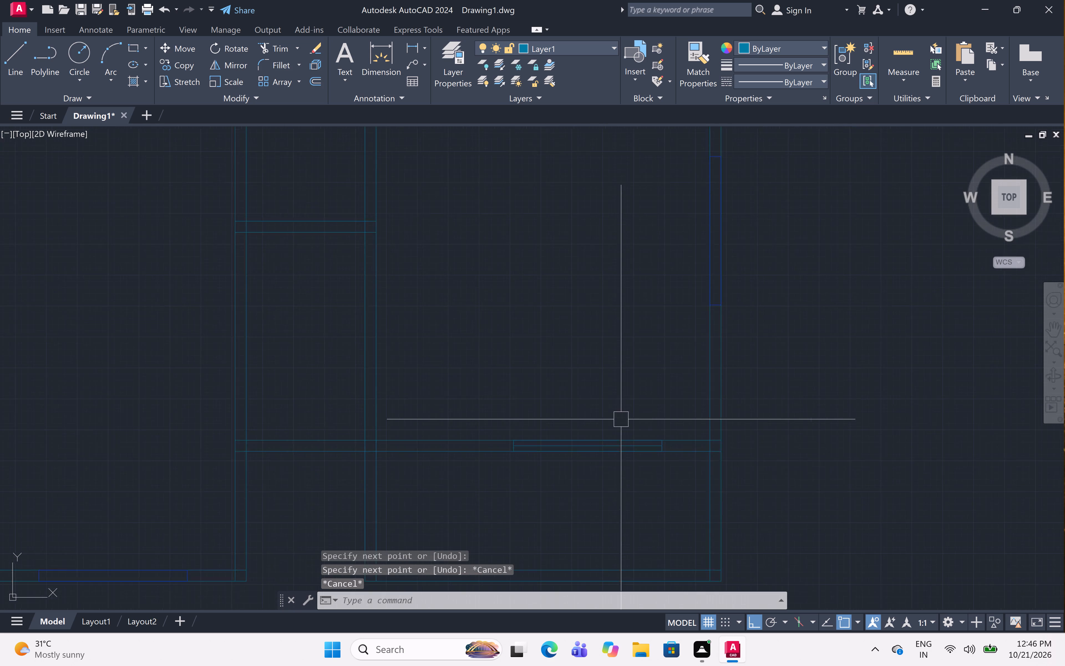
pyautogui.scroll(-1, 621, 419)
pyautogui.moveTo(617, 402); pyautogui.dragTo(674, 488, button='middle')
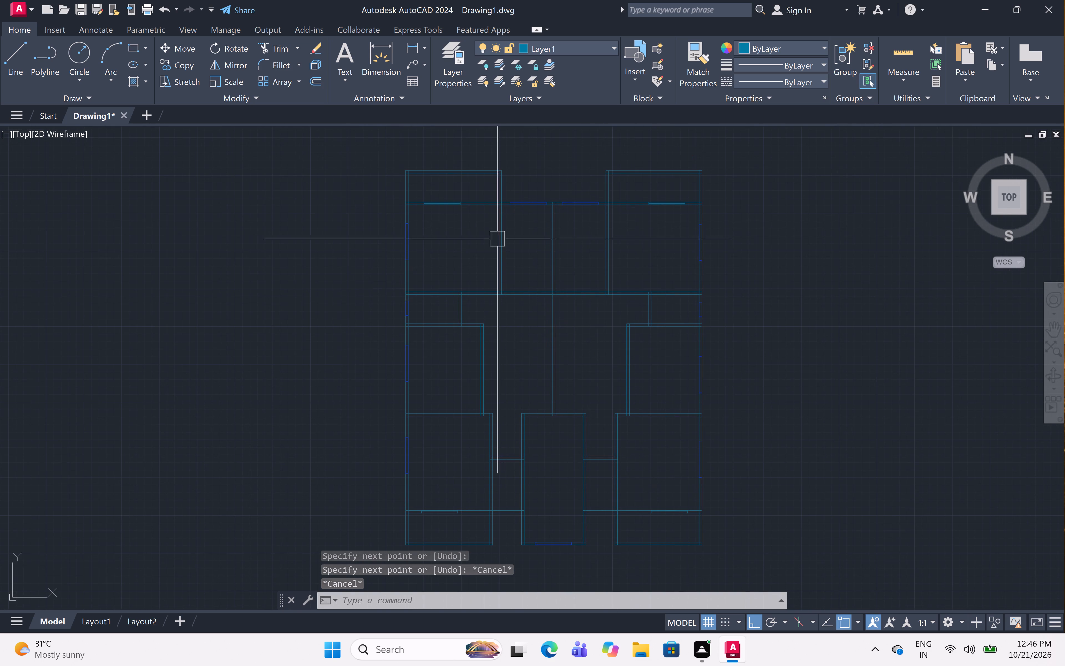
pyautogui.scroll(5, 439, 186)
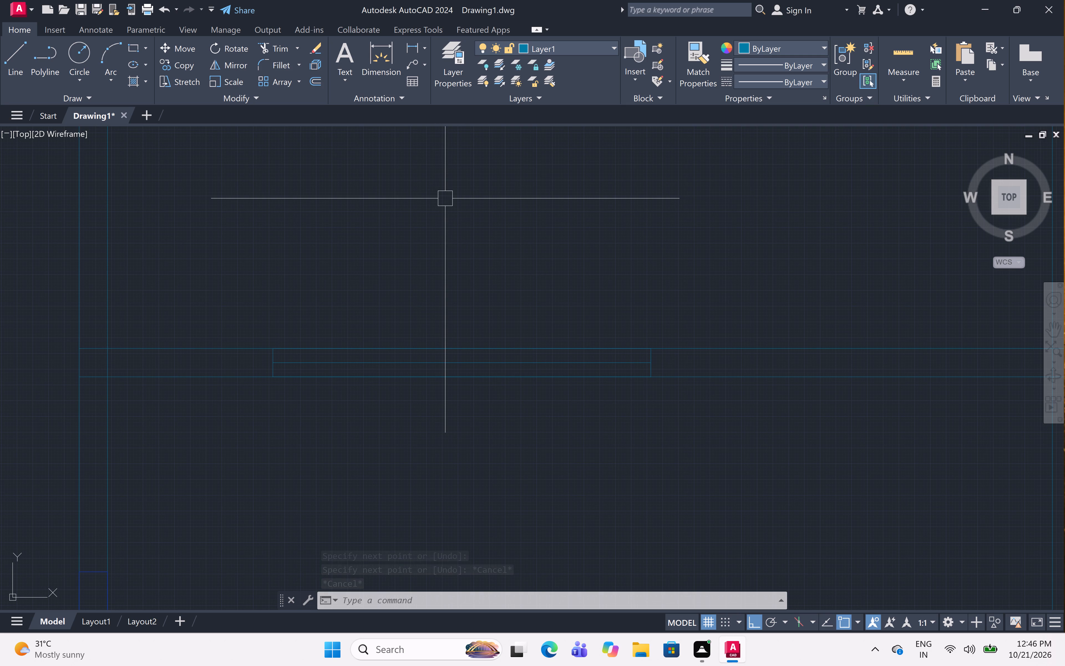
pyautogui.write('l')
pyautogui.press('space')
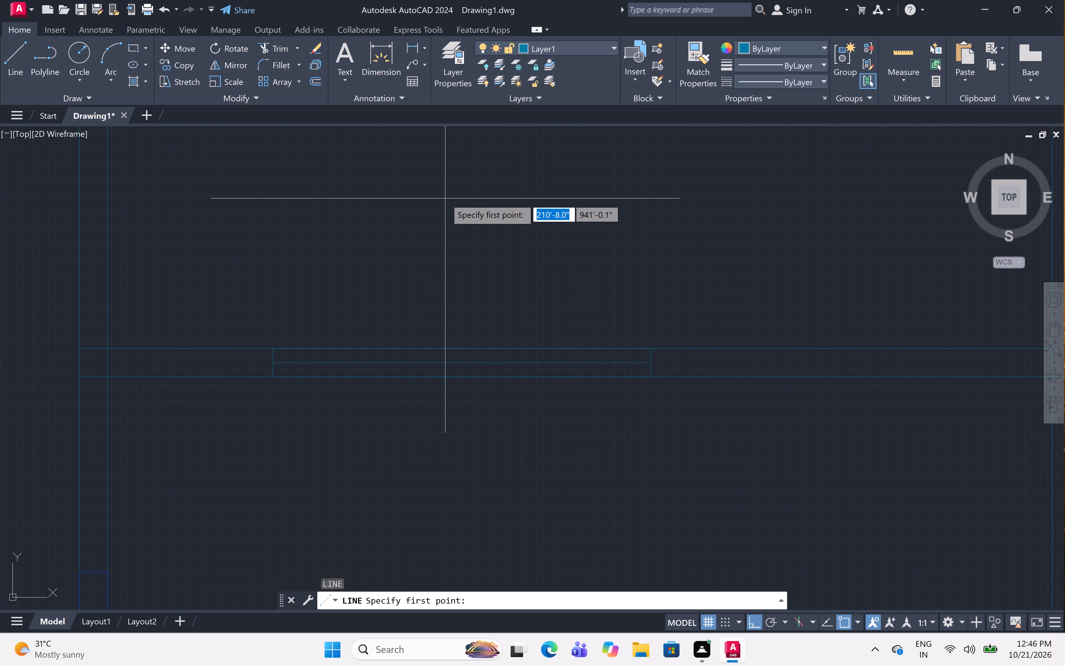
pyautogui.scroll(-3, 573, 415)
pyautogui.scroll(1, 548, 395)
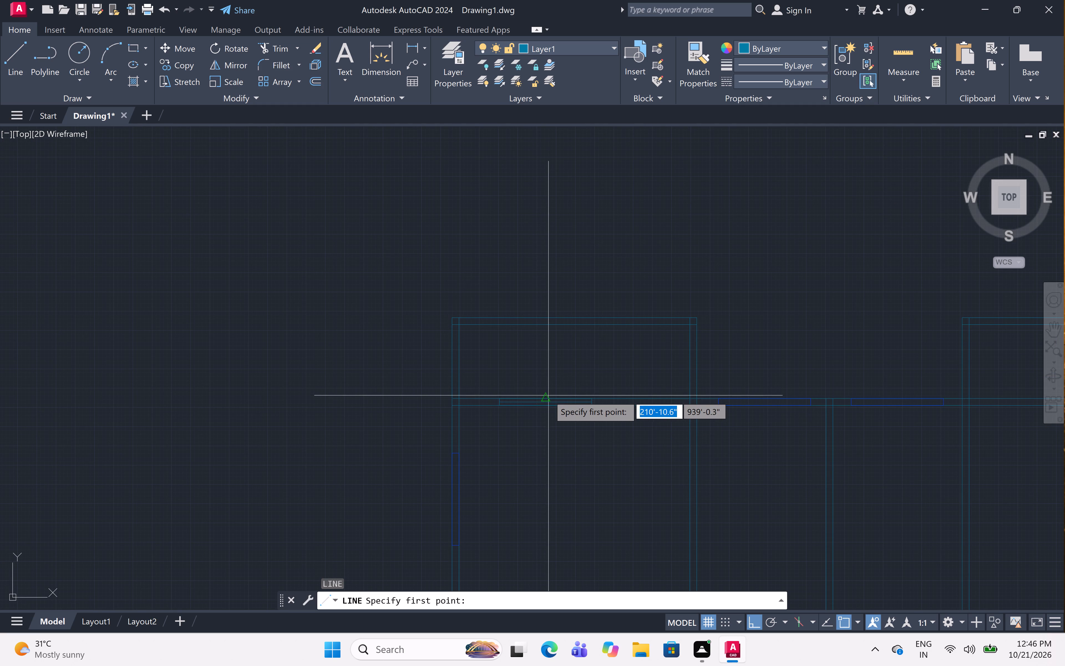
pyautogui.scroll(2, 548, 395)
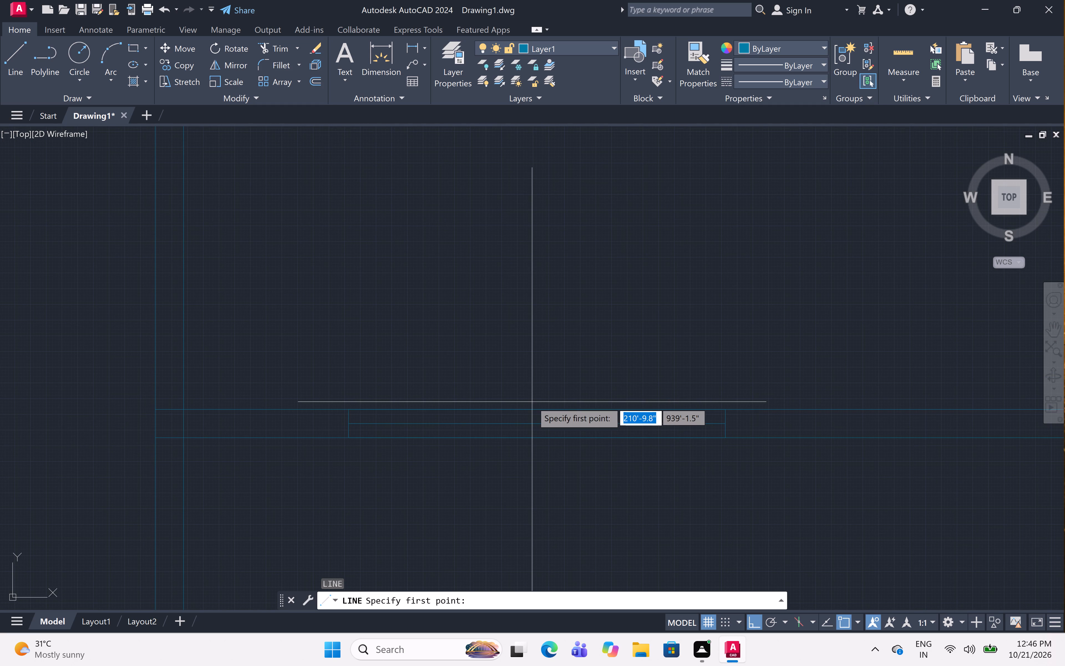
pyautogui.click(534, 410)
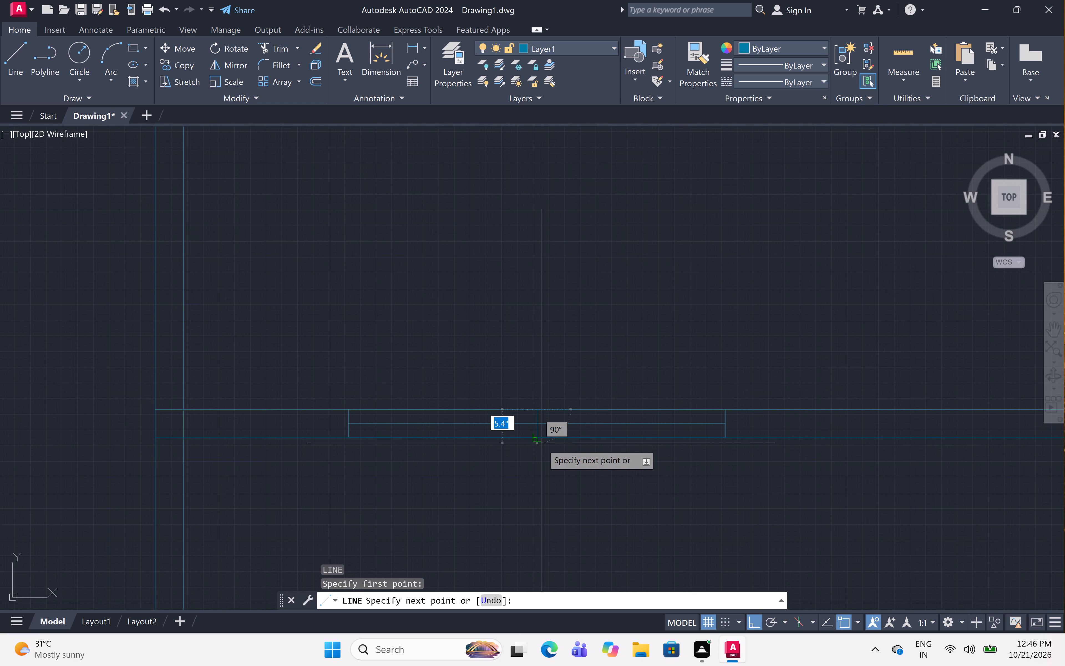
pyautogui.click(538, 441)
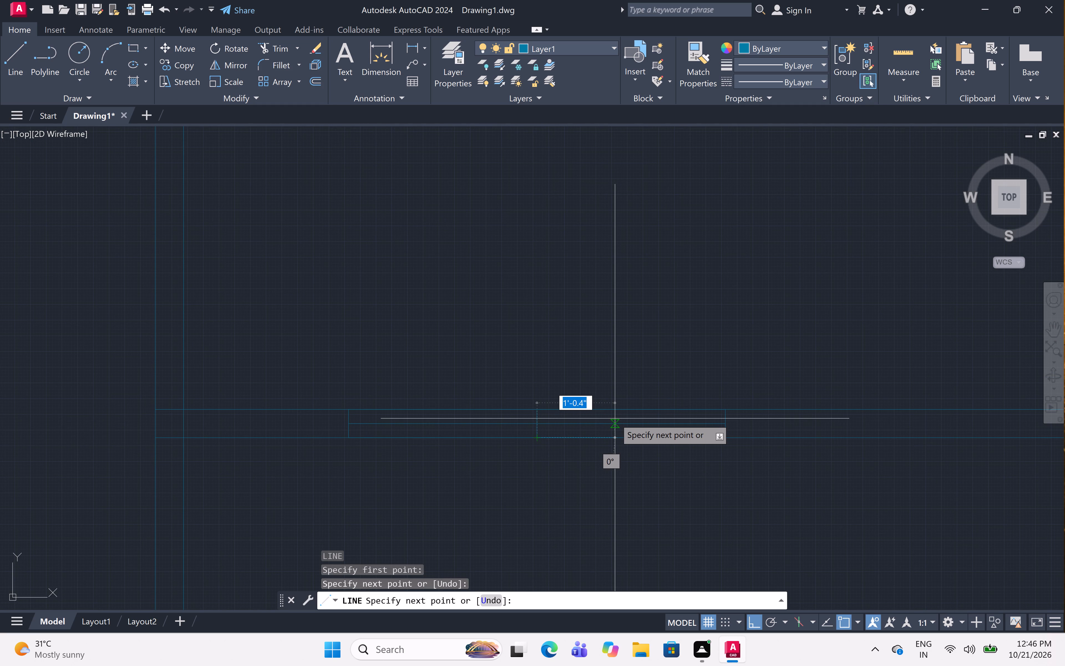
pyautogui.press('Escape')
# Draw a vertical line between the long-side midpoints of the 5' rectangle in the large upper-right room's top wall.
pyautogui.scroll(-5, 608, 420)
pyautogui.moveTo(608, 420); pyautogui.dragTo(563, 406, button='middle')
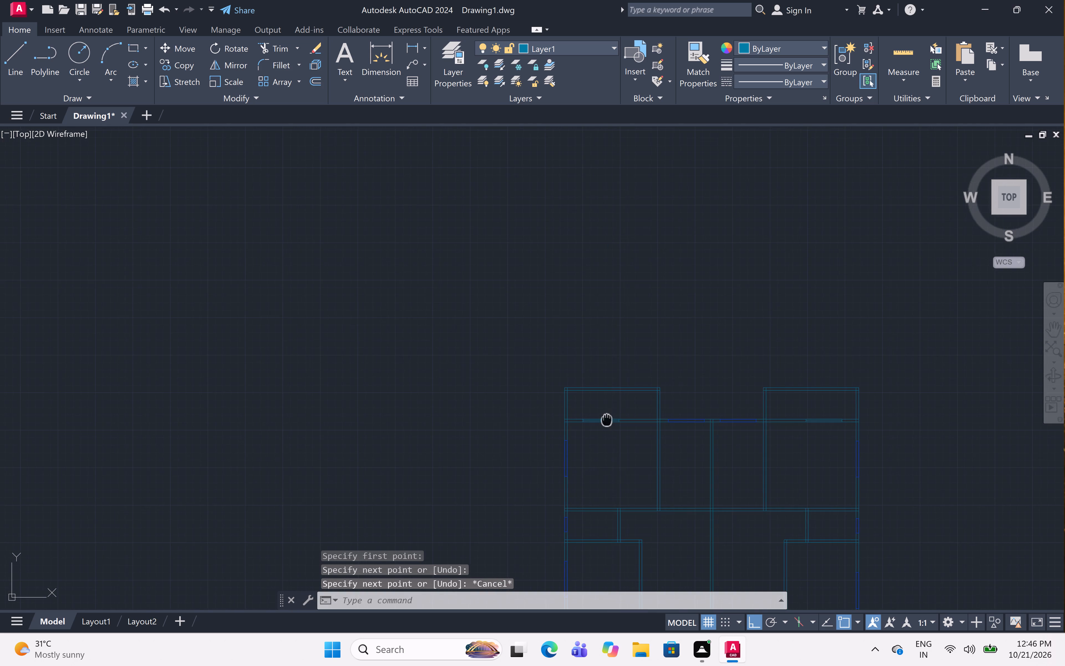
pyautogui.moveTo(563, 406); pyautogui.dragTo(510, 392, button='middle')
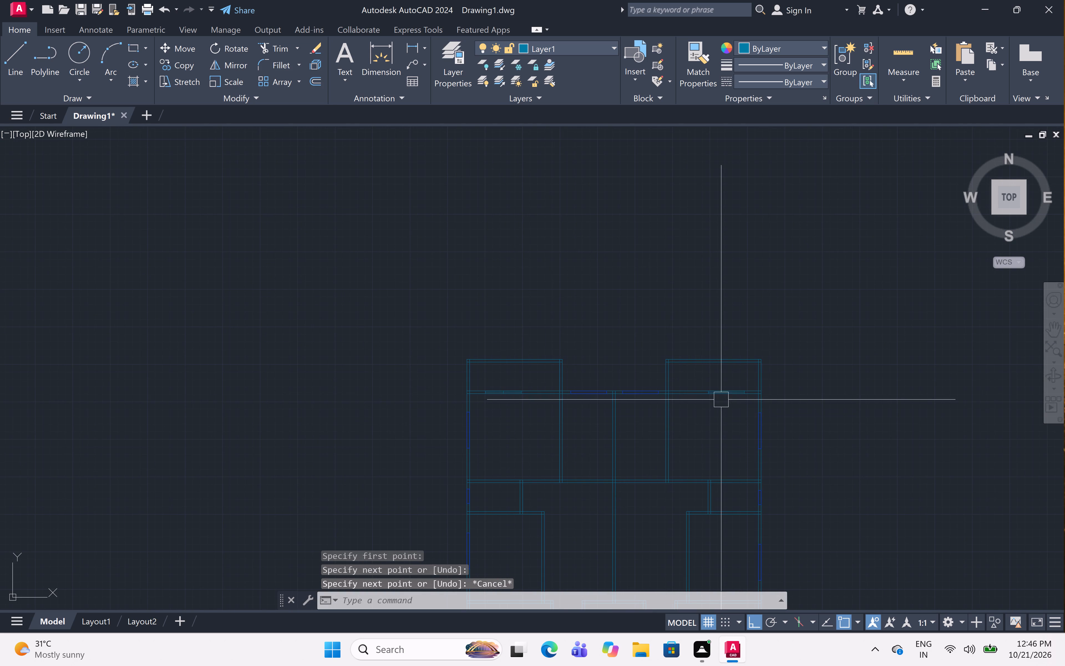
pyautogui.scroll(6, 741, 390)
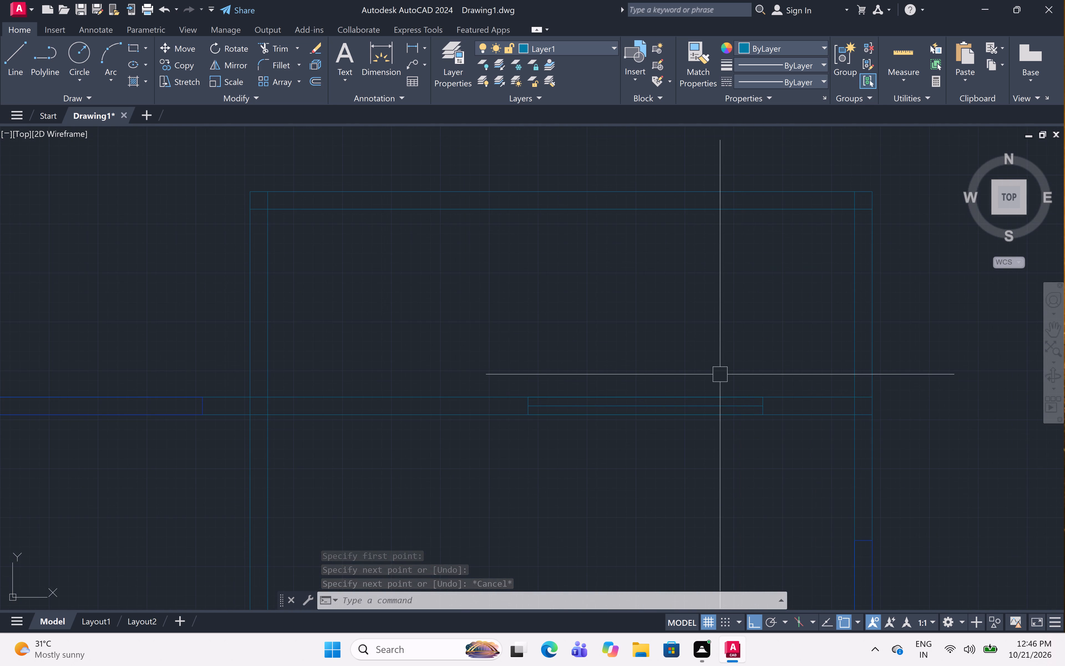
pyautogui.press('l')
pyautogui.press('space')
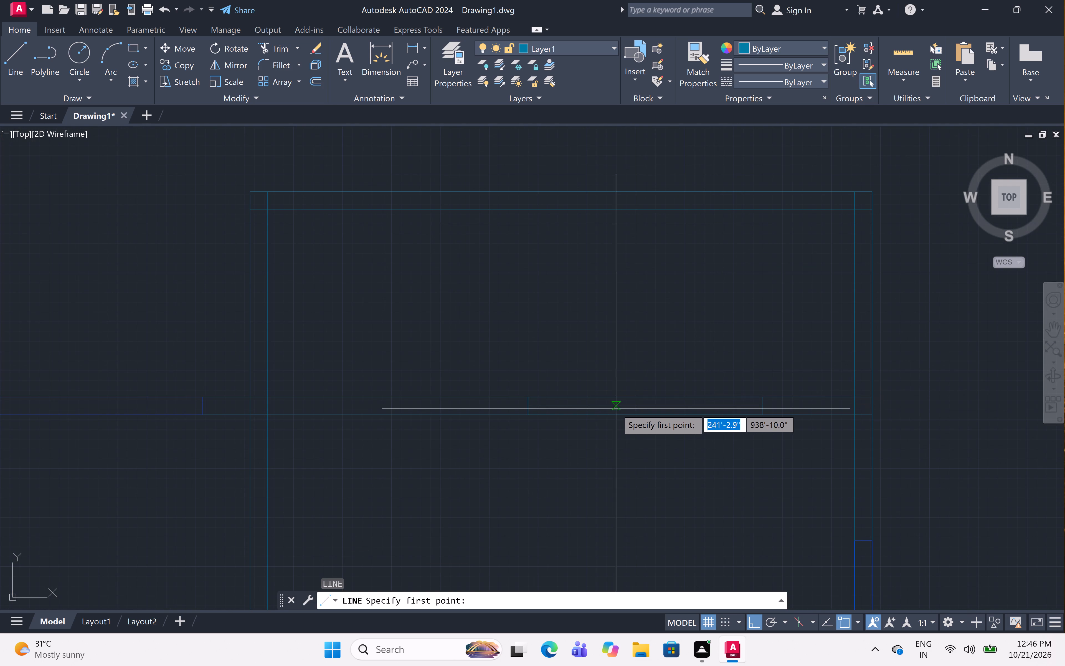
pyautogui.click(645, 395)
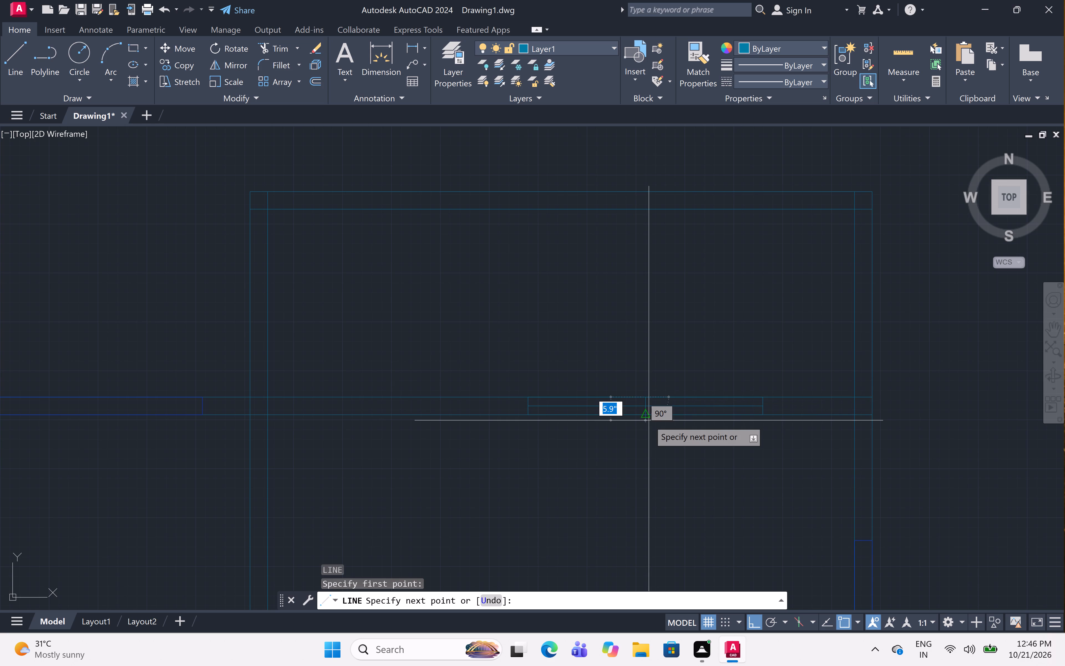
pyautogui.click(648, 415)
pyautogui.press('space')
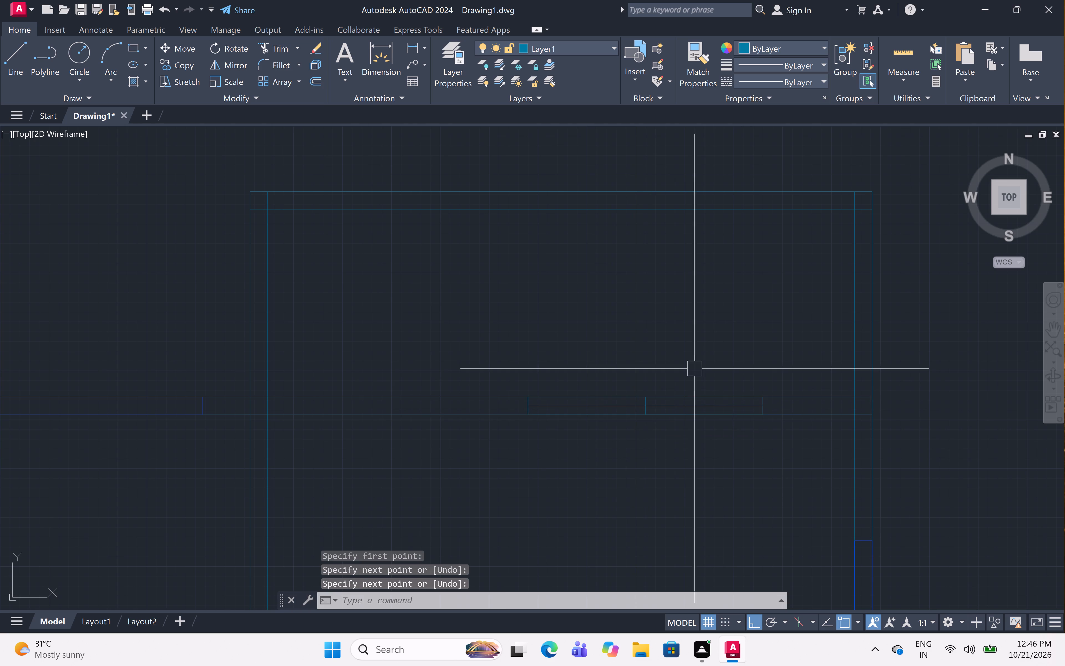
# Draw a vertical line between the long-side midpoints of the 5' rectangle in the lower-left room's bottom wall.
pyautogui.scroll(-10, 699, 358)
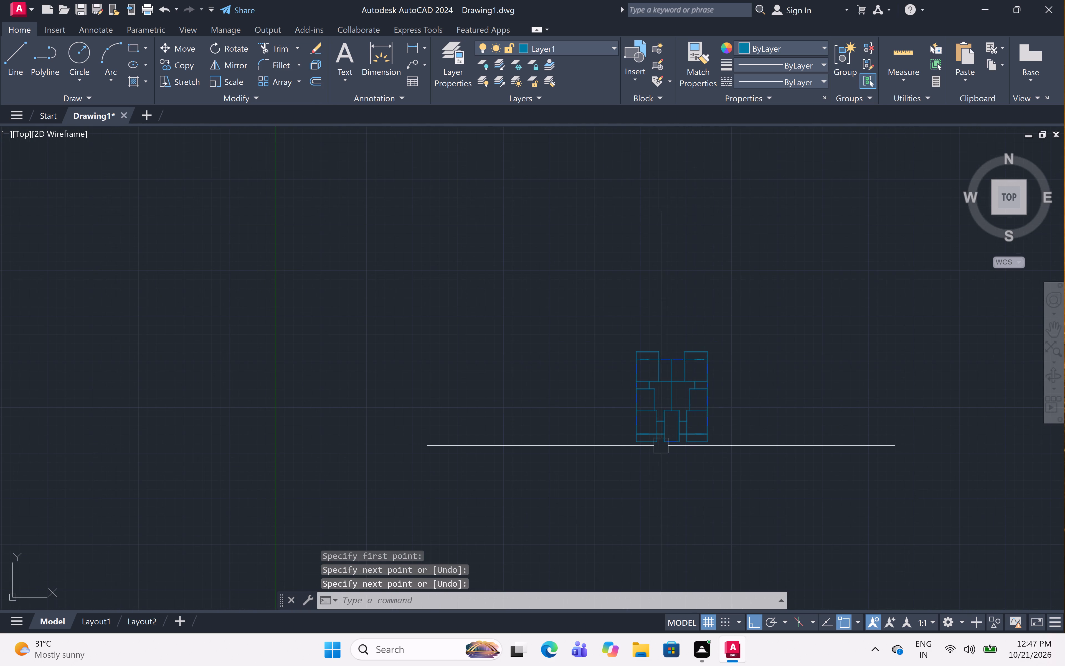
pyautogui.scroll(5, 655, 431)
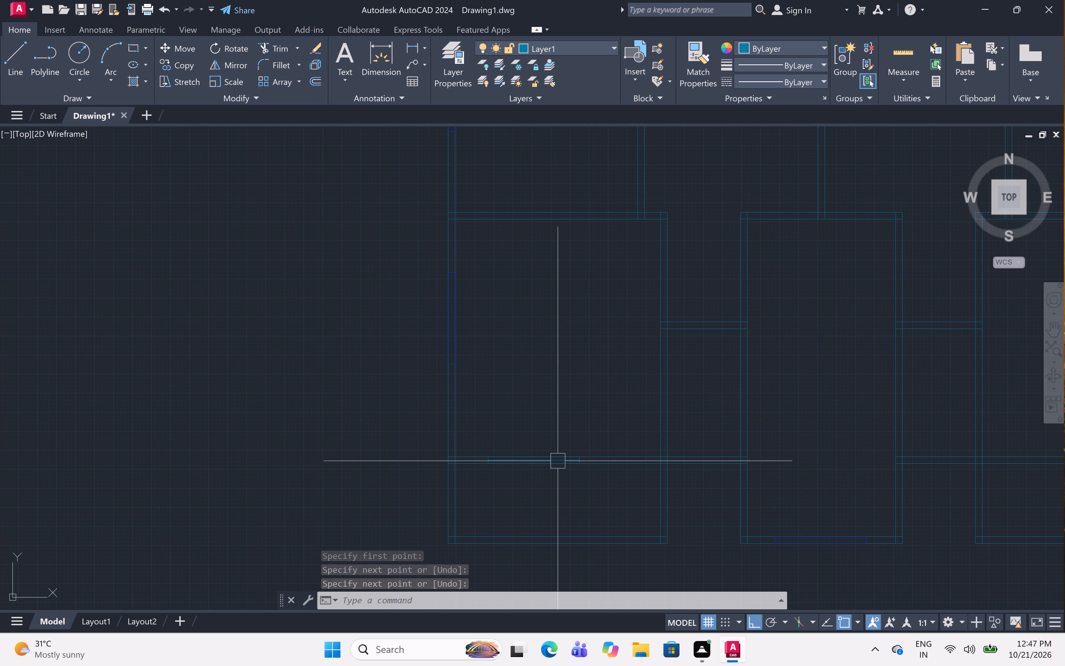
pyautogui.scroll(4, 558, 461)
pyautogui.press('space')
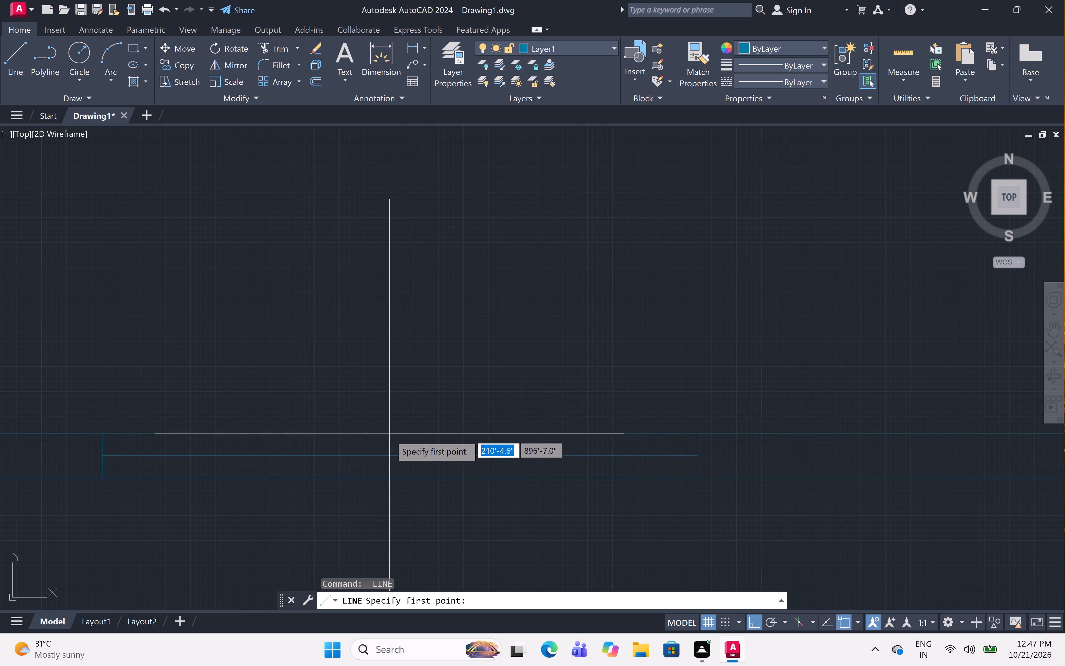
pyautogui.click(399, 434)
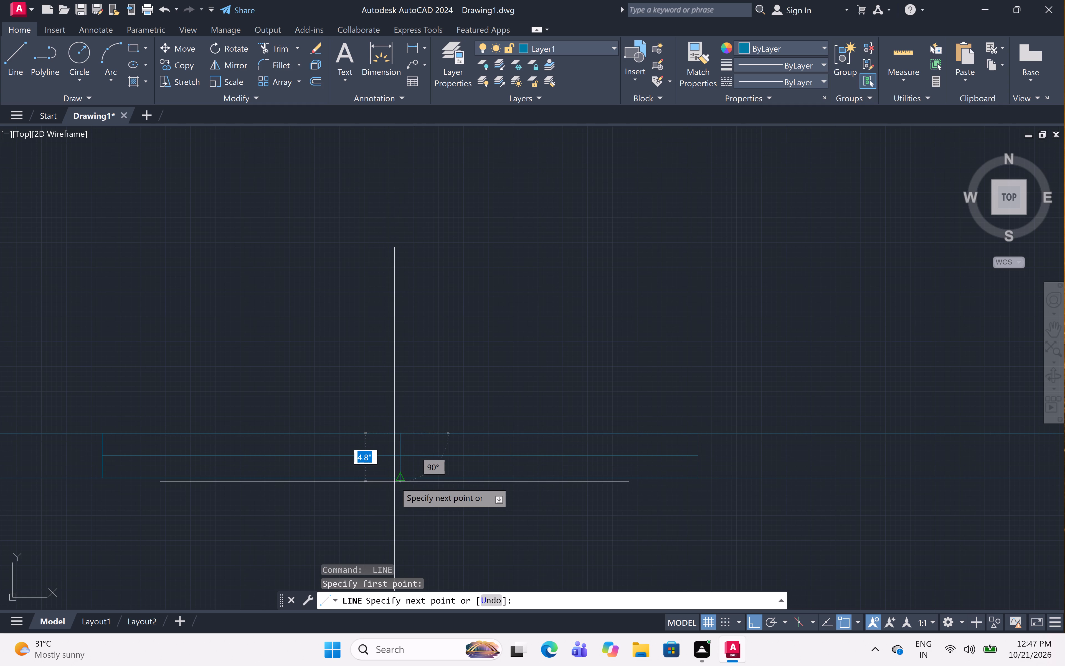
pyautogui.click(400, 479)
pyautogui.press('space')
# Start a vertical dividing line for the 5' rectangle in the lower-right room's bottom wall.
pyautogui.scroll(-6, 453, 430)
pyautogui.middleClick(399, 418)
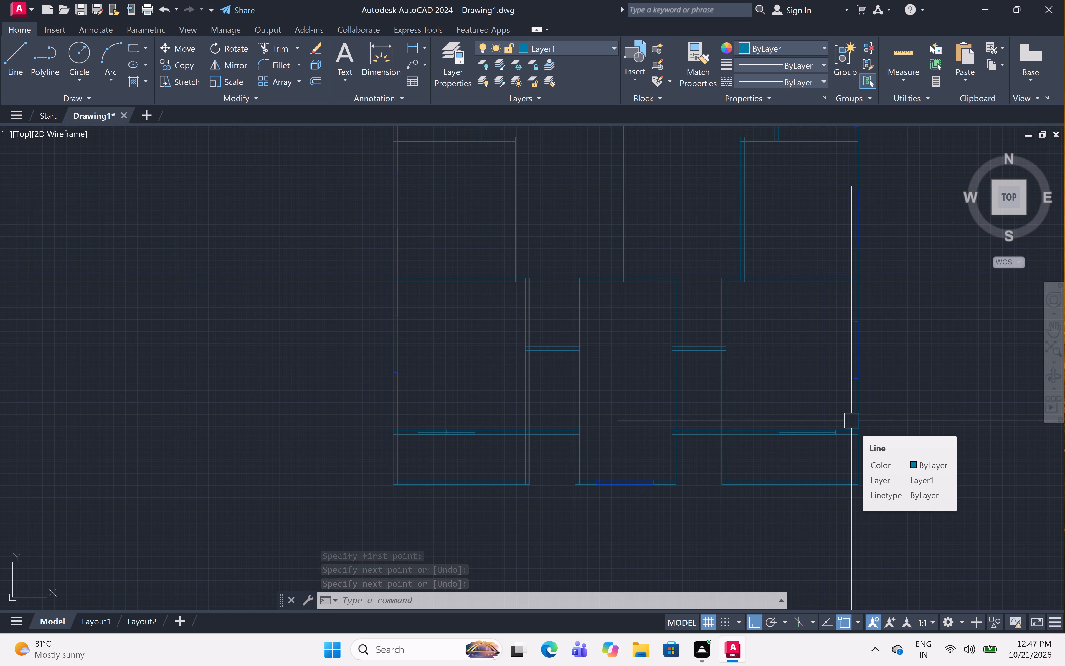
pyautogui.scroll(5, 838, 430)
pyautogui.press('space')
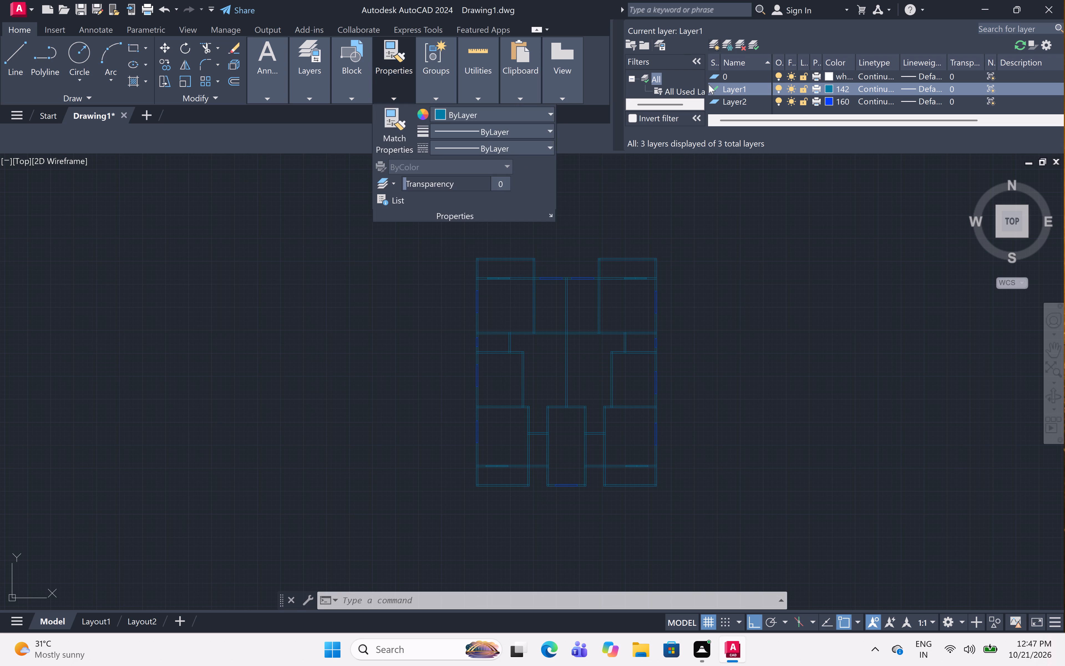
# Create a new layer and set its colour to index colour 22.
pyautogui.rightClick(823, 82)
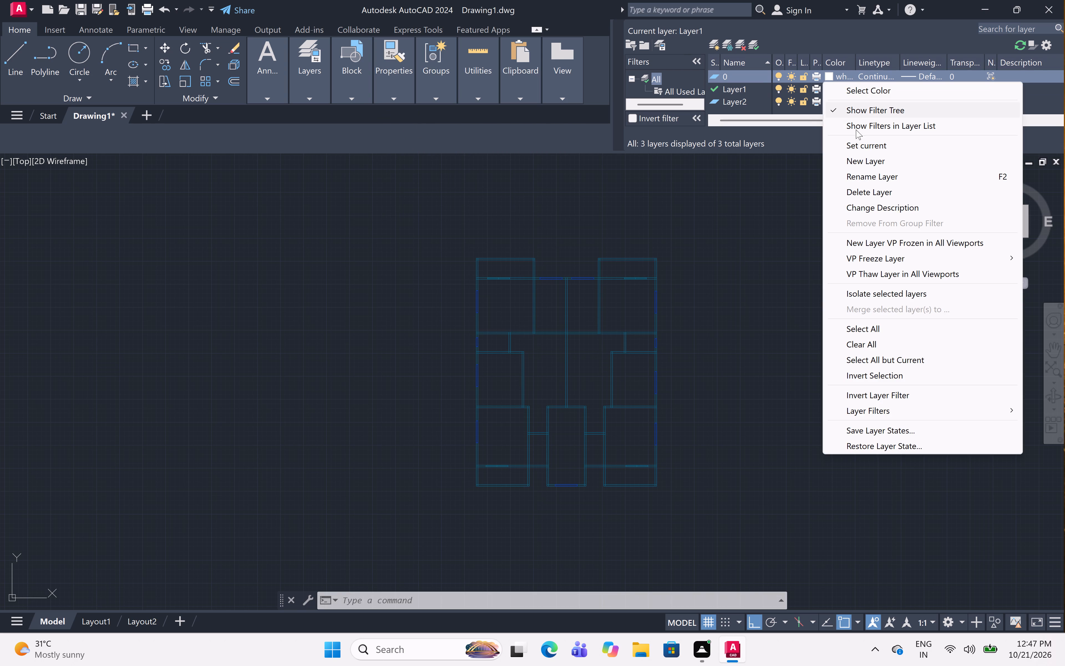
pyautogui.click(863, 161)
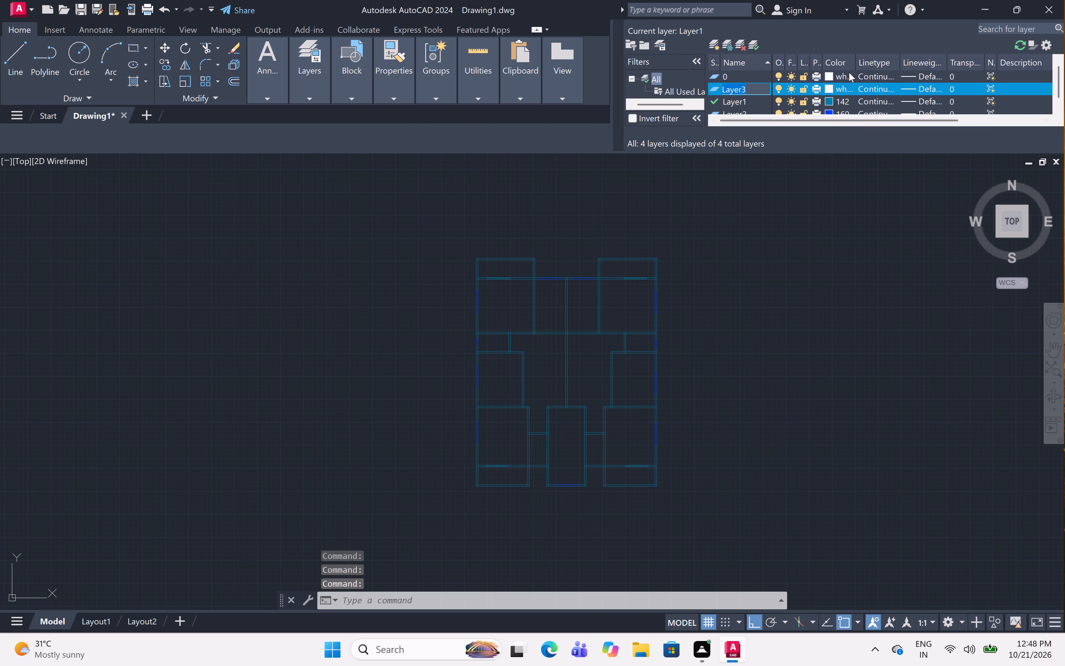
pyautogui.click(828, 85)
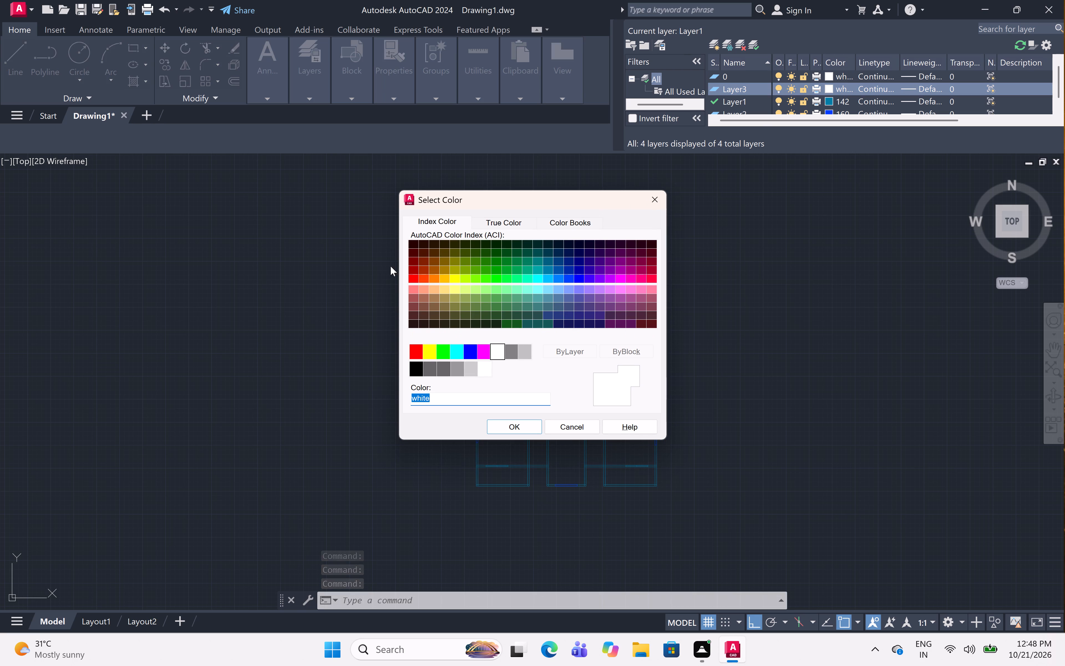
pyautogui.click(426, 269)
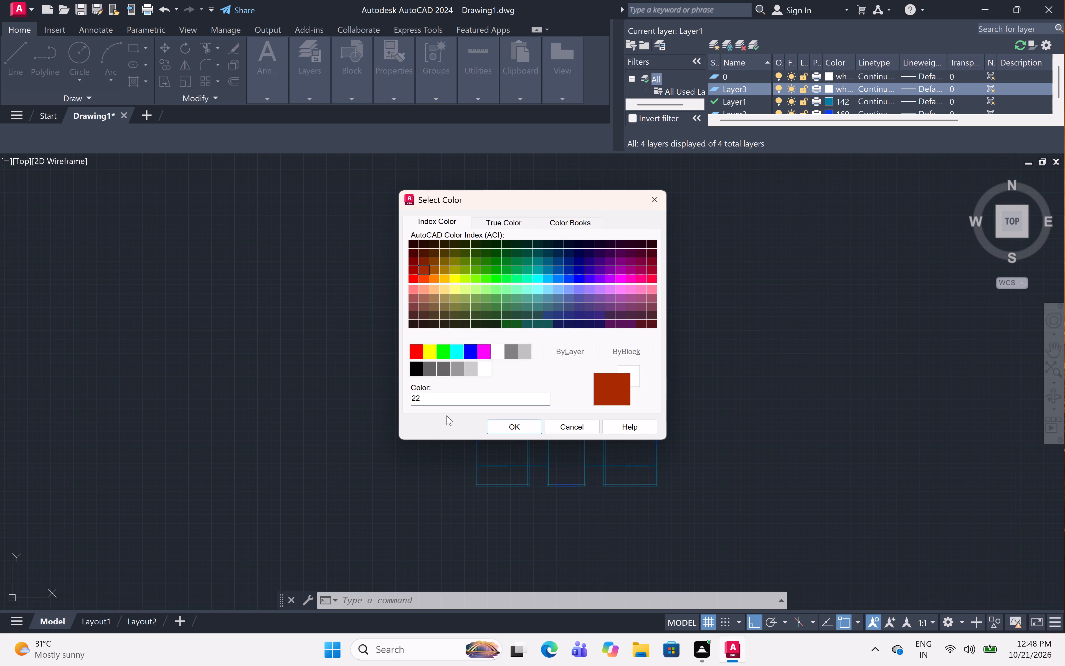
pyautogui.click(518, 427)
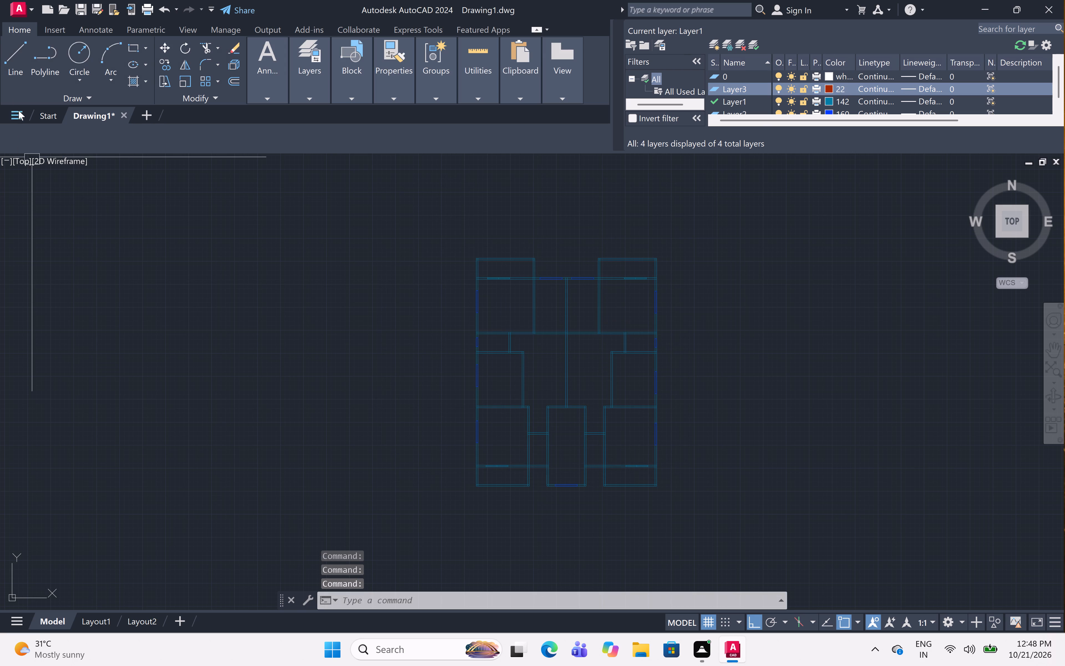
# Close the layer manager and make Layer2 the current layer.
pyautogui.click(617, 21)
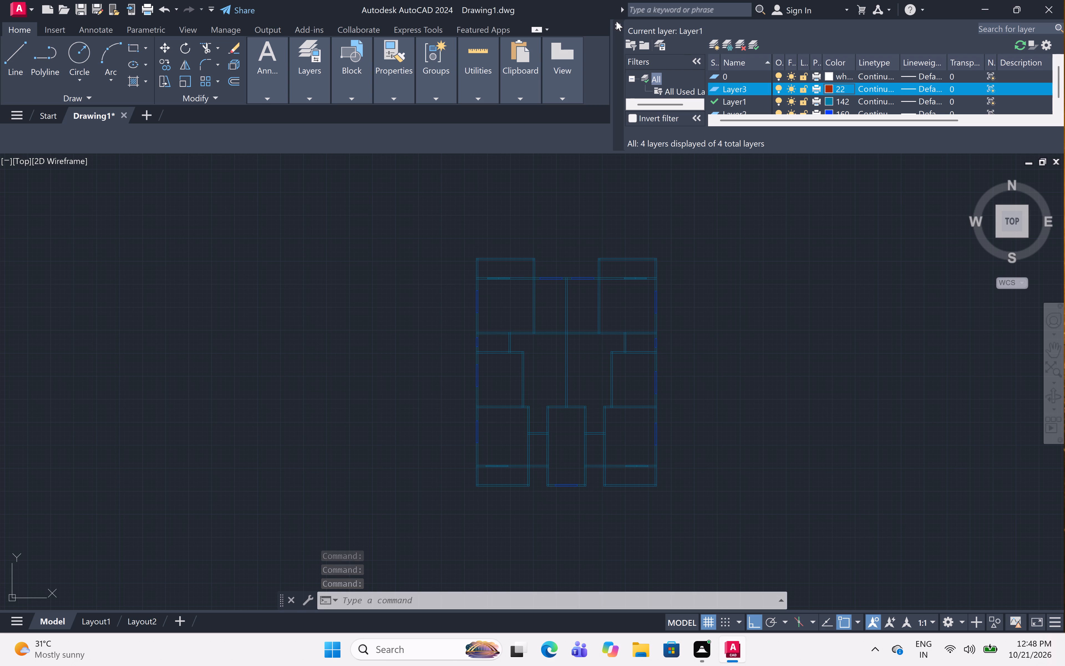
pyautogui.click(618, 22)
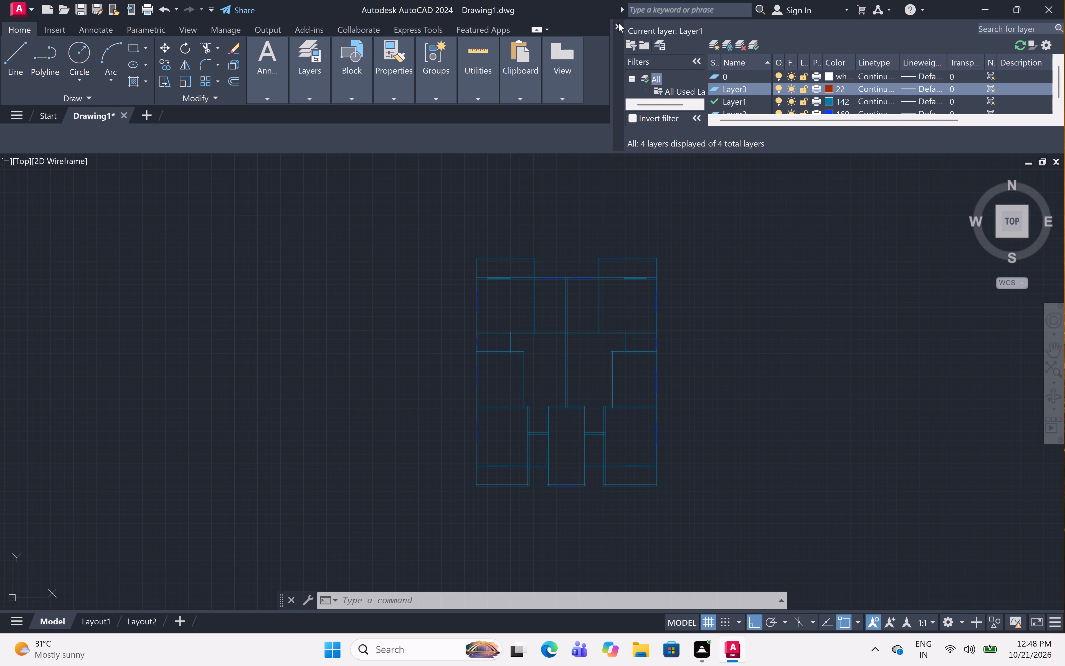
pyautogui.scroll(2, 488, 264)
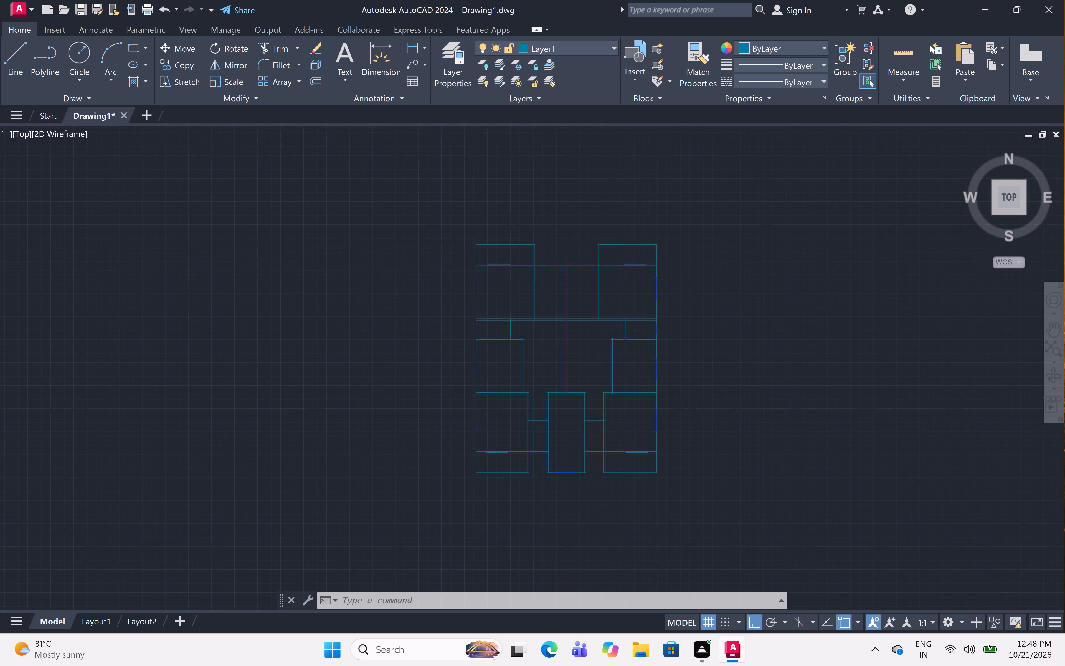
pyautogui.scroll(3, 488, 264)
pyautogui.scroll(-5, 524, 246)
pyautogui.scroll(4, 495, 266)
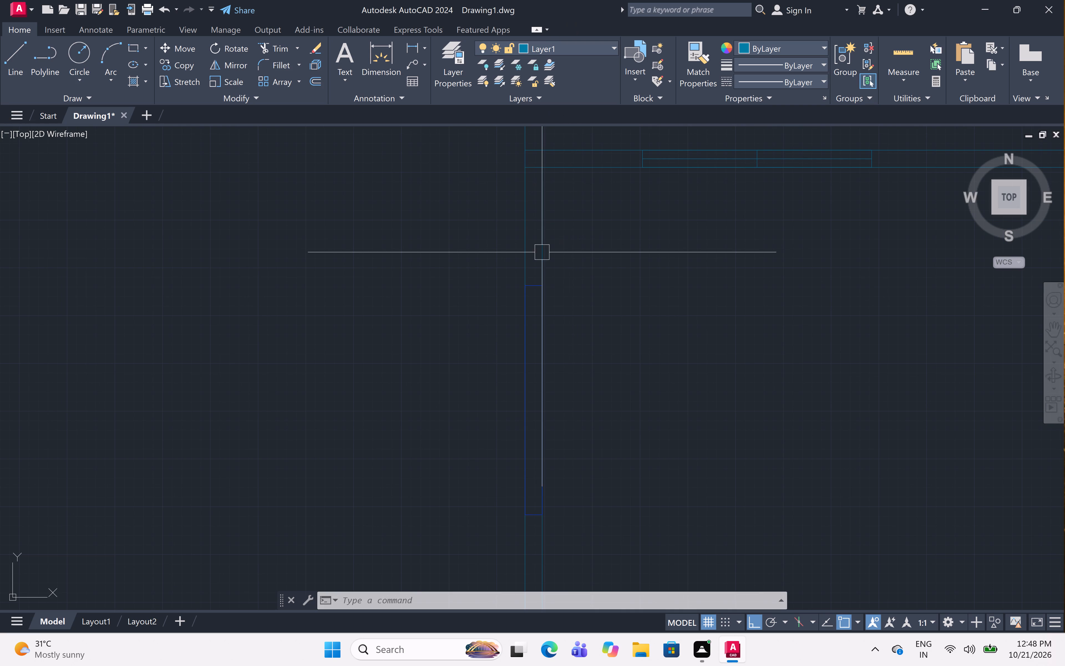
pyautogui.press('Escape')
pyautogui.click(596, 52)
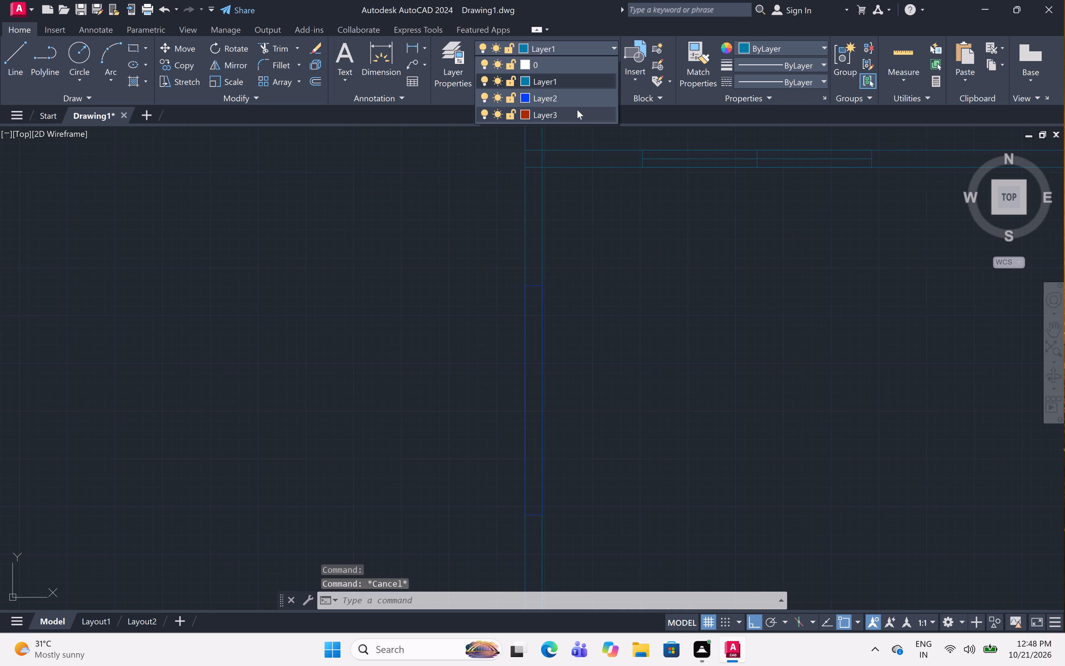
pyautogui.click(584, 97)
# Draw a 5' vertical centre line between the short-side midpoints of the rectangle in the upper-left room's outer left wall.
pyautogui.write('l')
pyautogui.press('space')
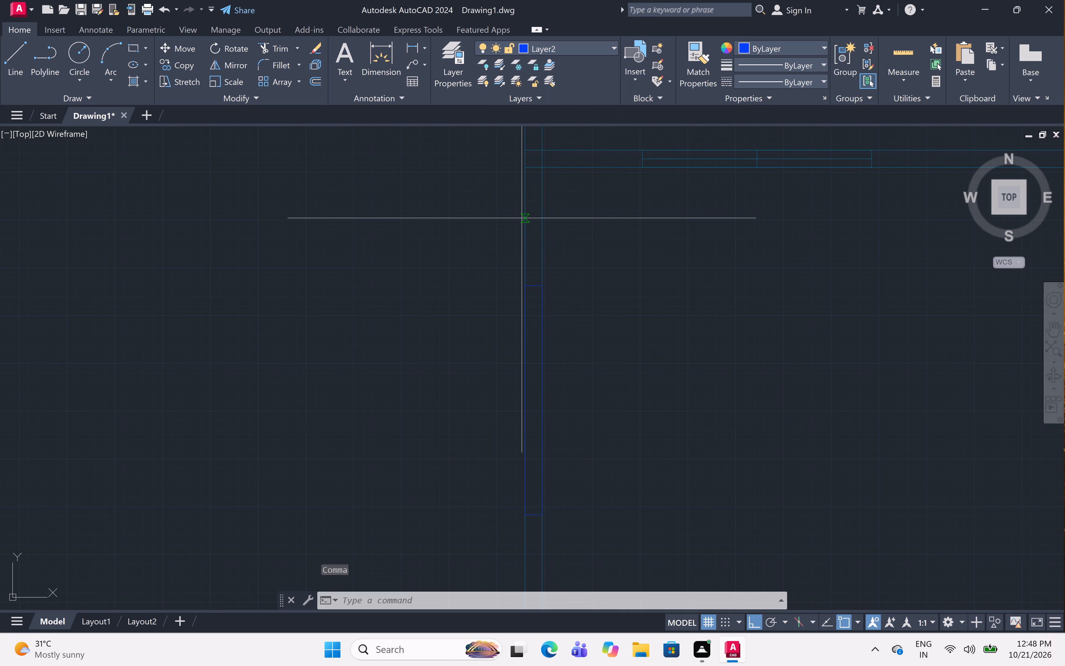
pyautogui.scroll(3, 538, 283)
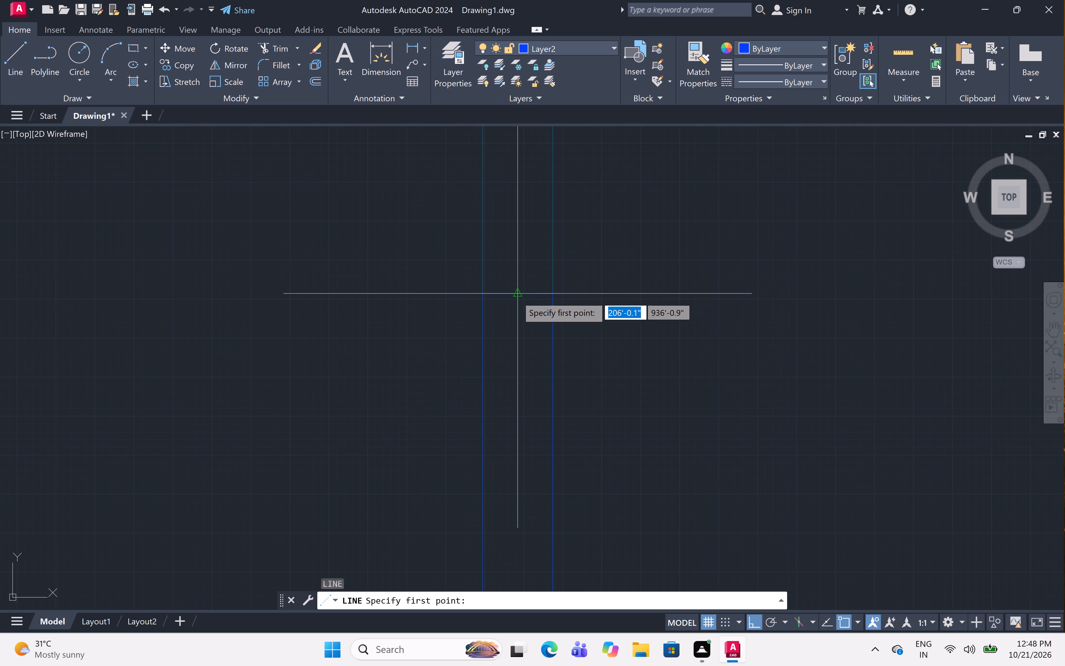
pyautogui.click(517, 296)
pyautogui.scroll(-4, 493, 360)
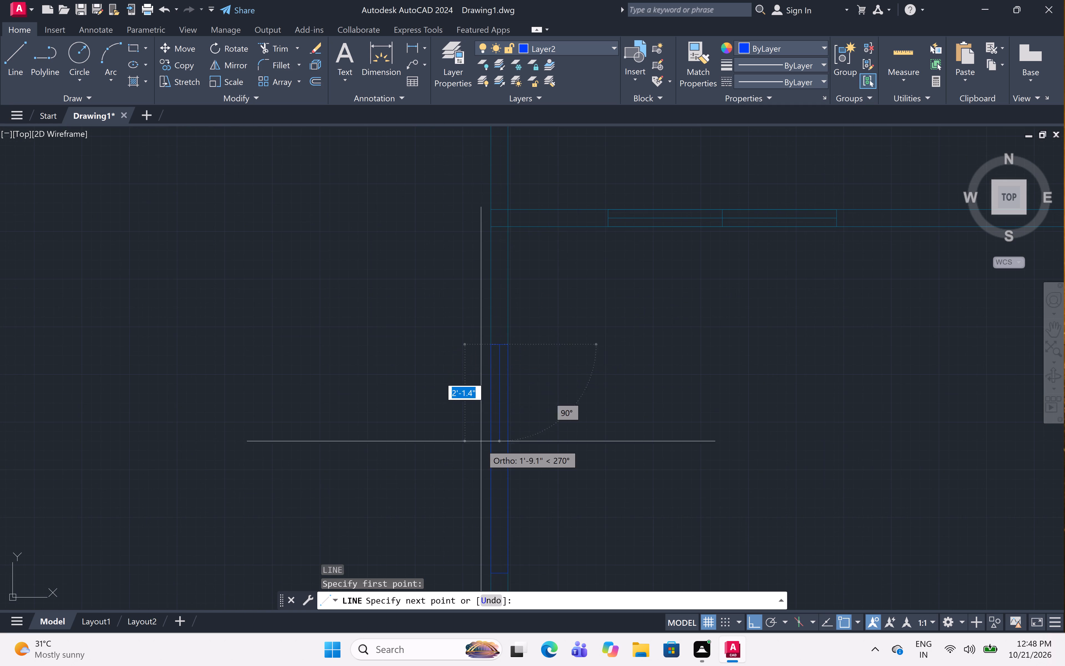
pyautogui.scroll(-3, 510, 439)
pyautogui.scroll(4, 501, 482)
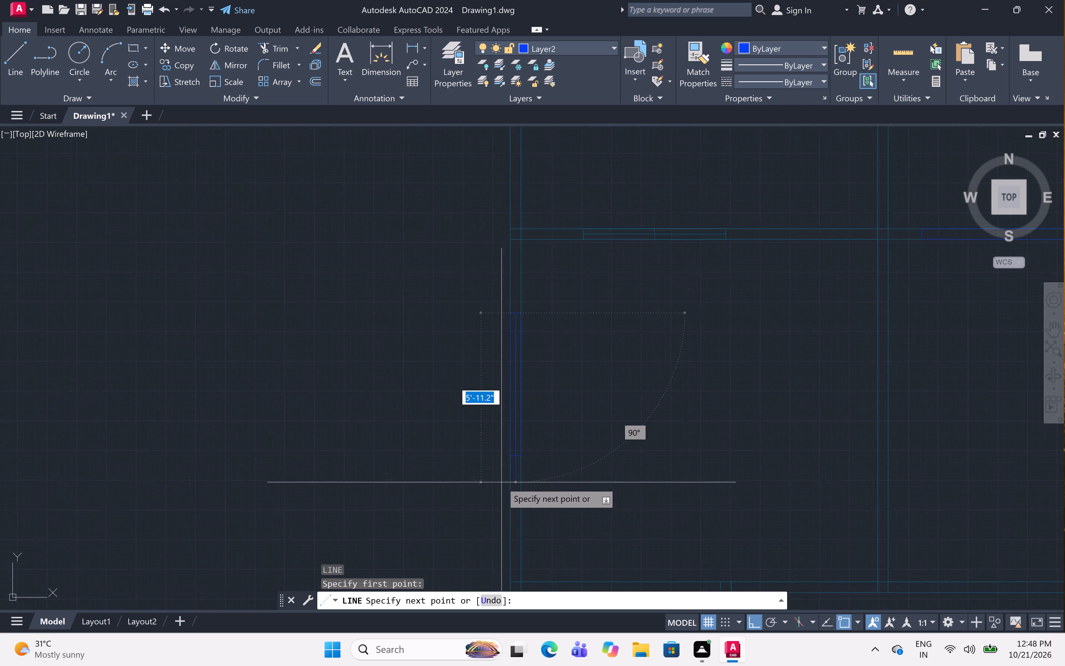
pyautogui.scroll(1, 501, 482)
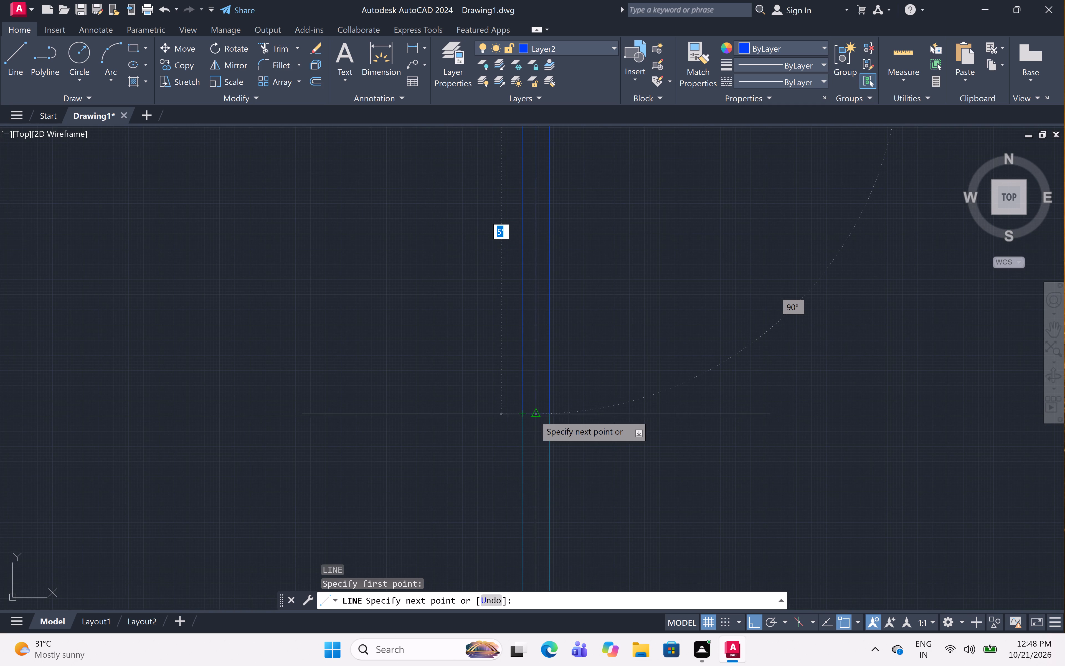
pyautogui.click(534, 416)
pyautogui.press('space')
# Draw a vertical centre line about 2' long through the small rectangle in the outer left wall, just below the upper-left room.
pyautogui.scroll(-6, 575, 340)
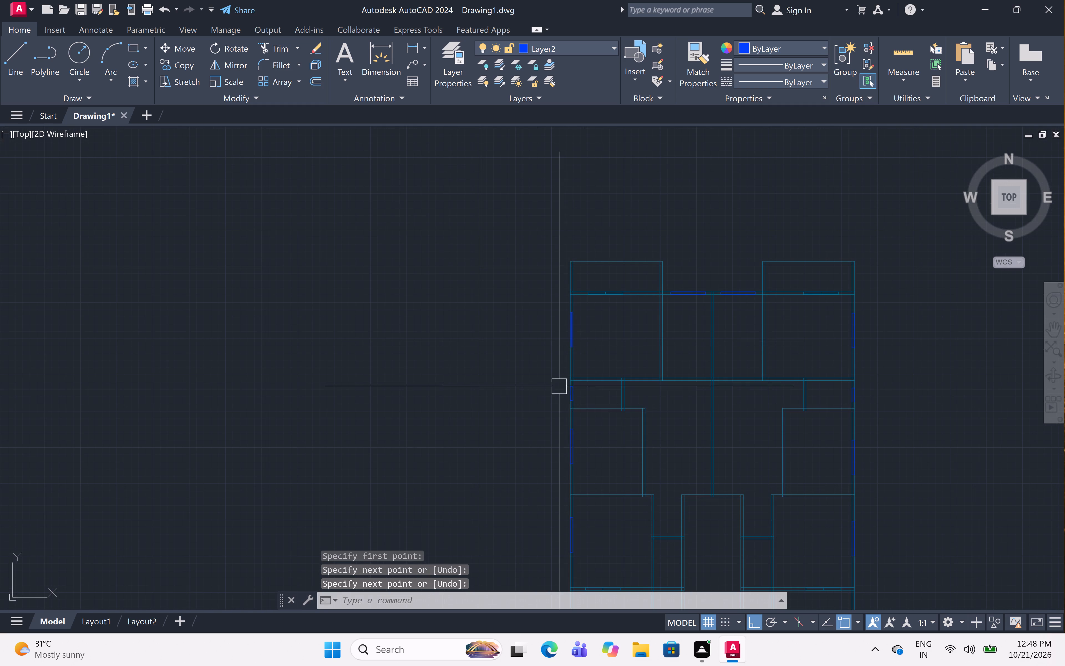
pyautogui.scroll(6, 578, 395)
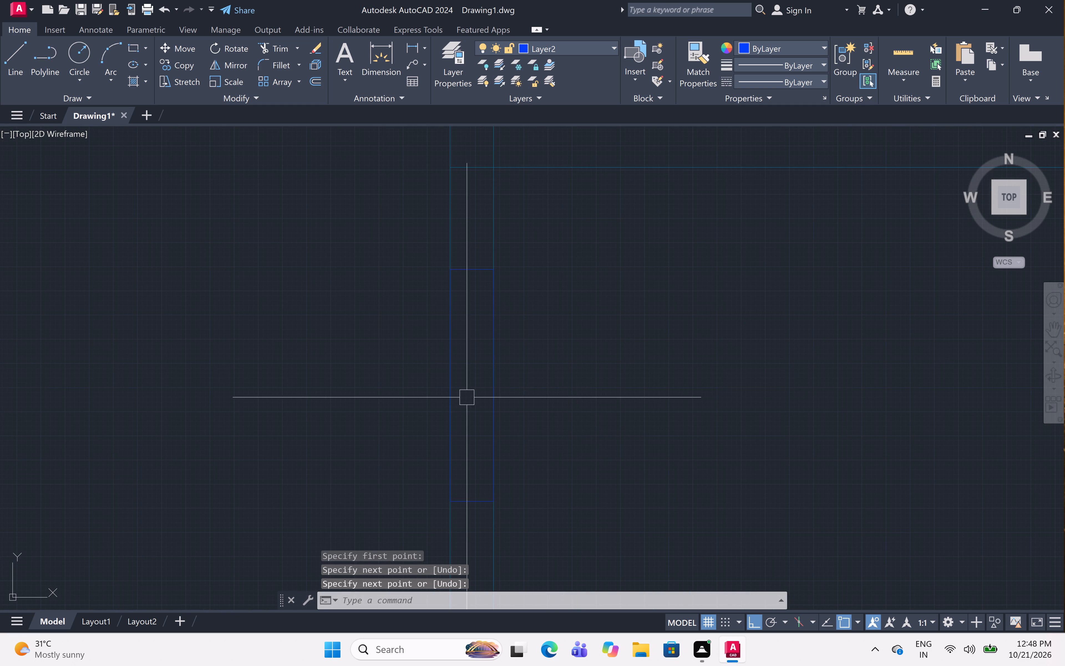
pyautogui.press('space')
pyautogui.click(471, 269)
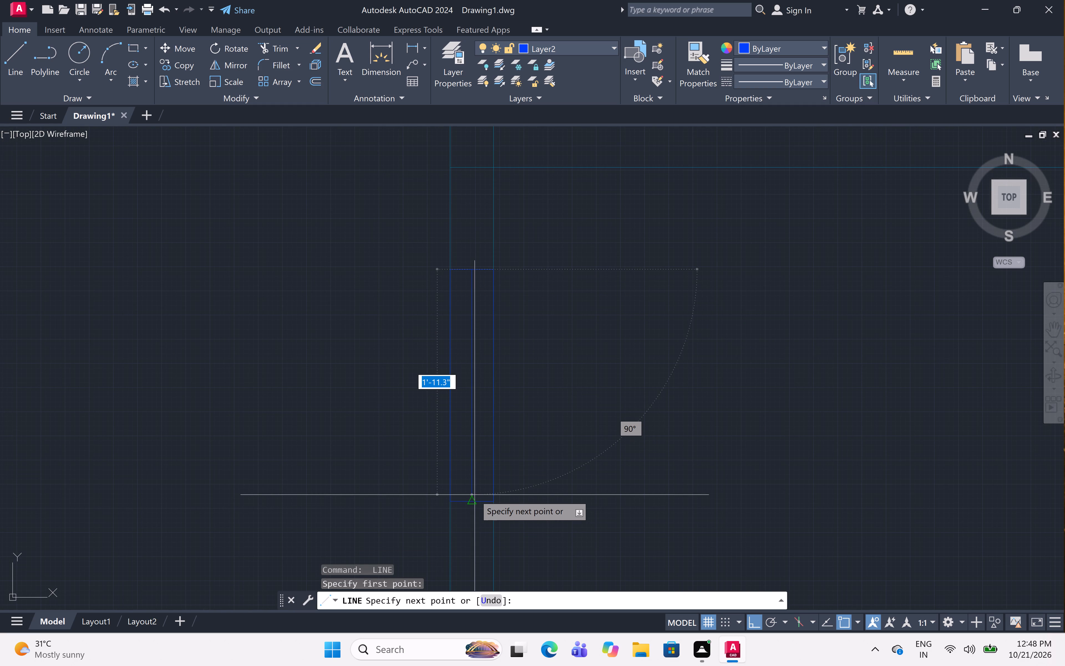
pyautogui.click(473, 503)
pyautogui.press('space')
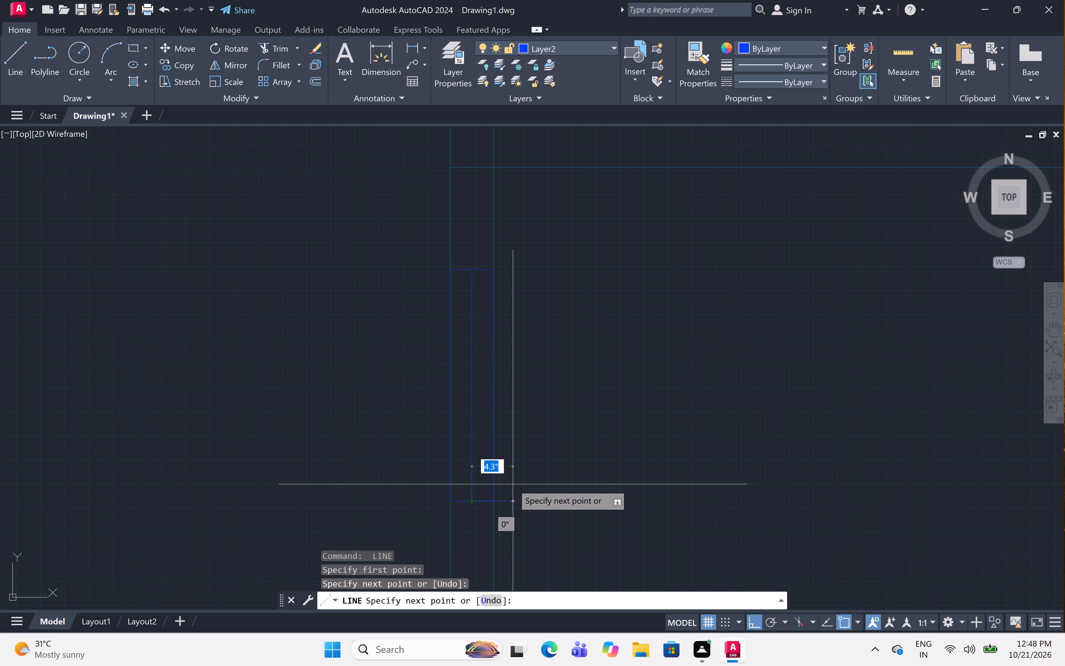
# Draw a vertical centre line between the short-side midpoints of the rectangle in the middle-left room's outer left wall.
pyautogui.scroll(-5, 562, 316)
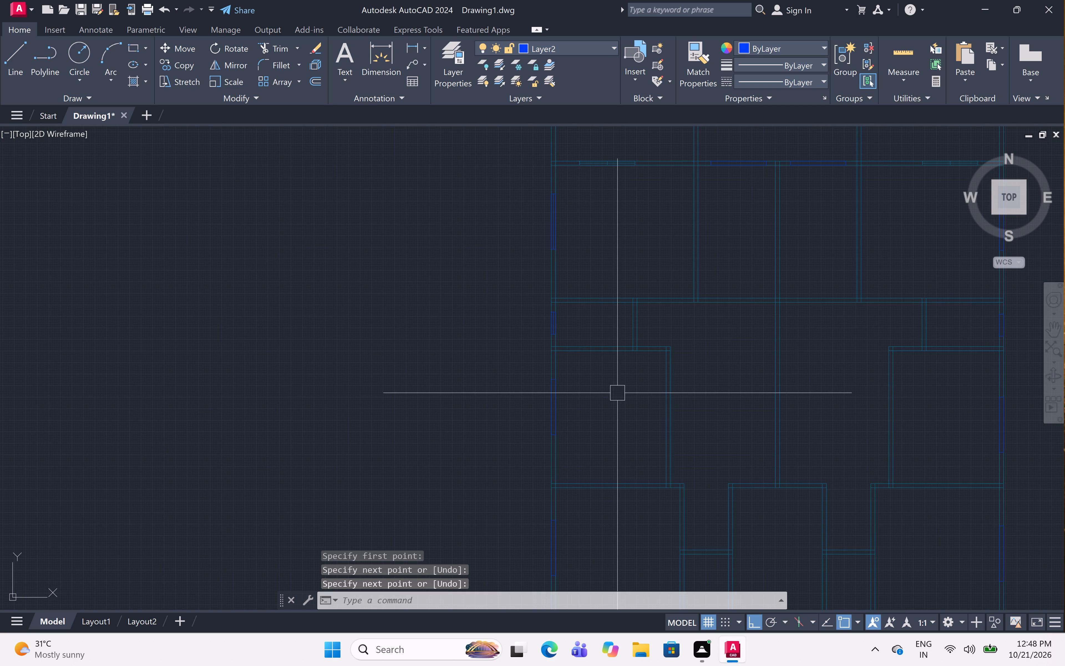
pyautogui.moveTo(611, 393); pyautogui.dragTo(568, 388, button='middle')
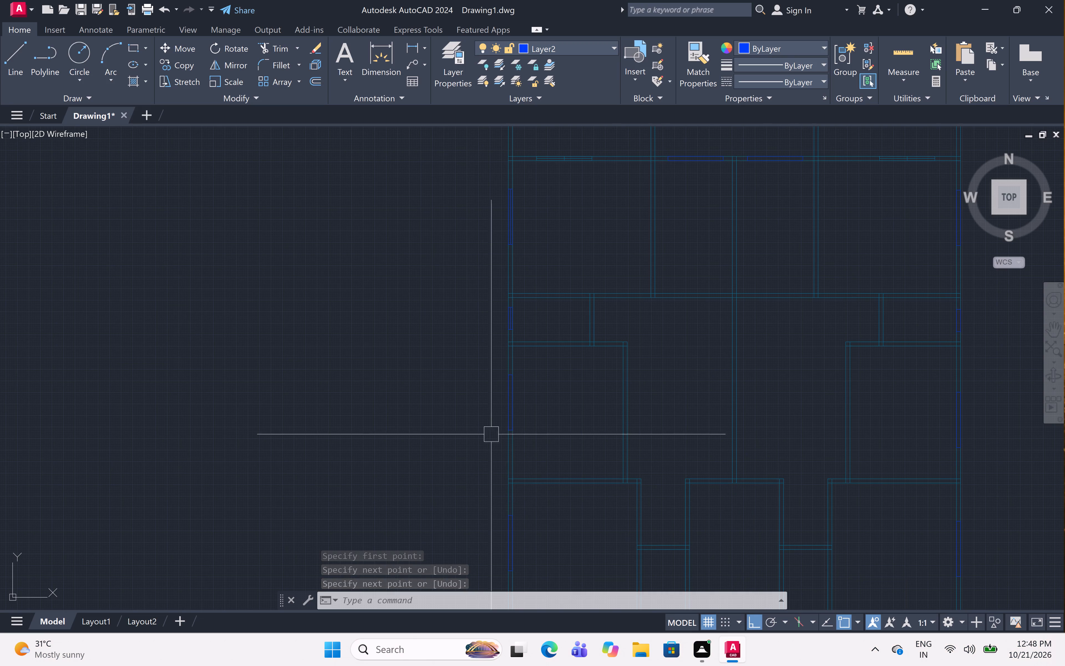
pyautogui.scroll(2, 509, 425)
pyautogui.scroll(1, 566, 427)
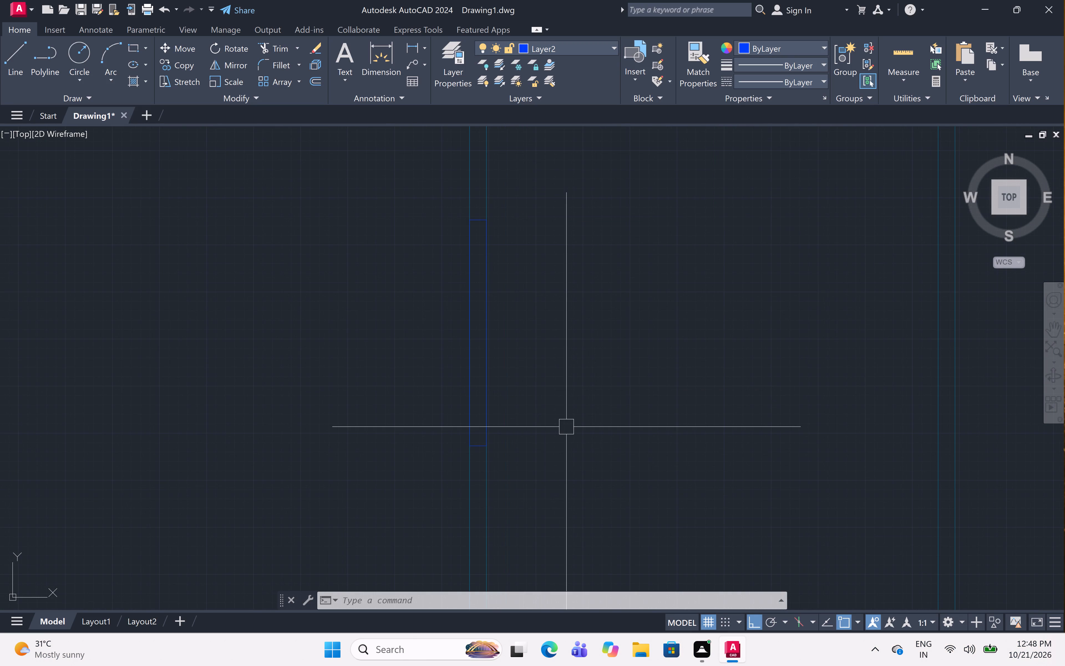
pyautogui.press('space')
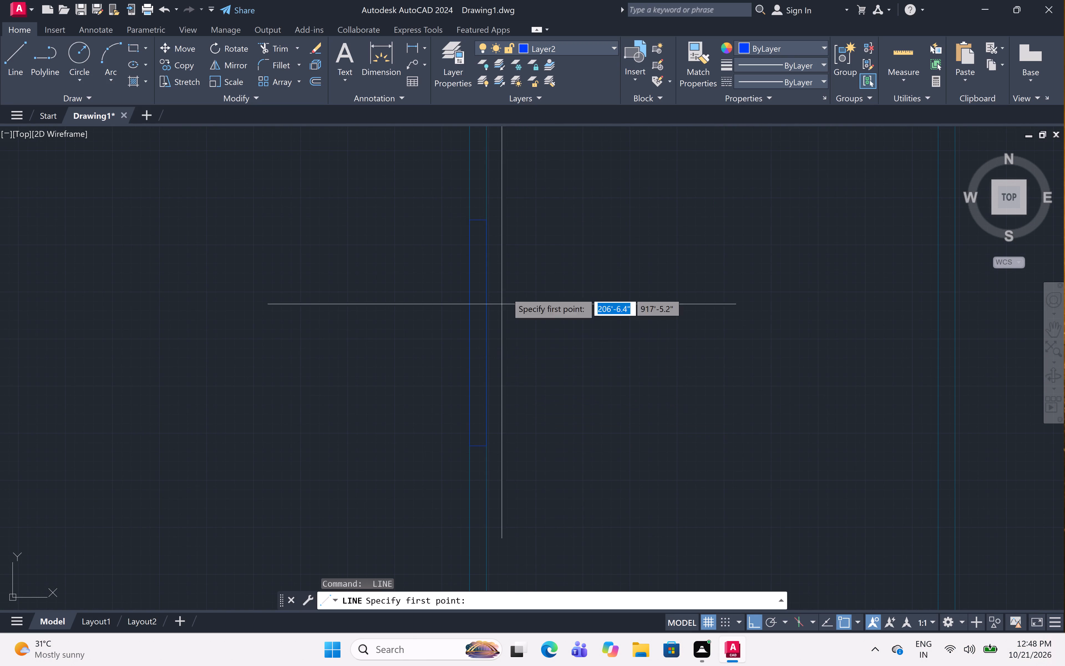
pyautogui.click(480, 221)
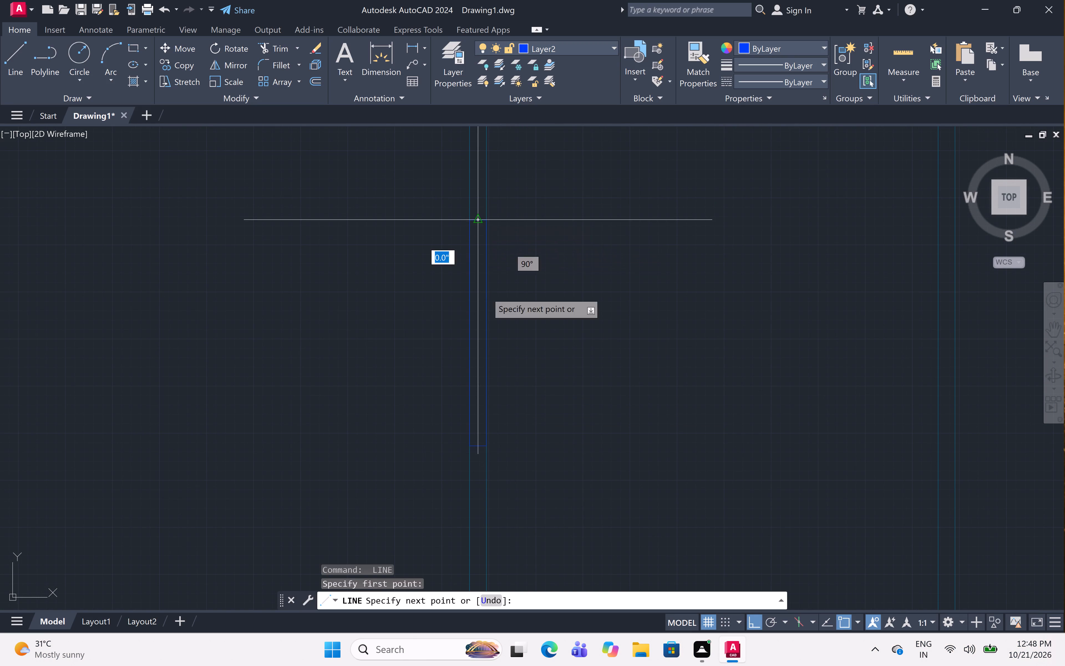
pyautogui.click(479, 449)
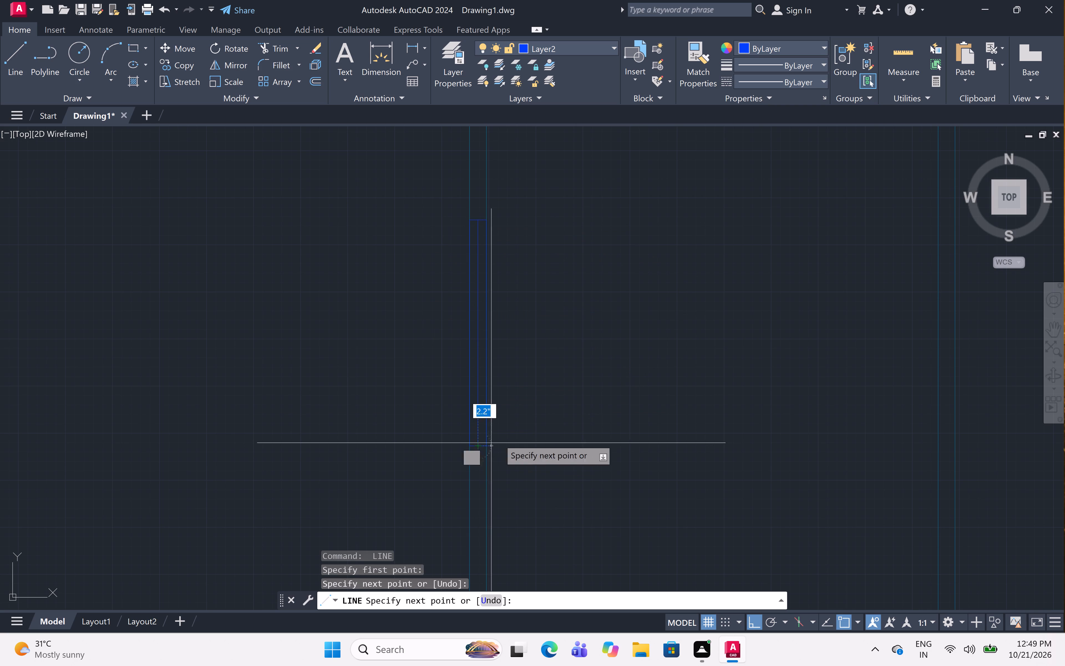
pyautogui.press('space')
# Draw a vertical centre line about 5' long between the short-side midpoints of the rectangle in the lower-left room's outer left wall.
pyautogui.scroll(-6, 527, 410)
pyautogui.scroll(4, 539, 466)
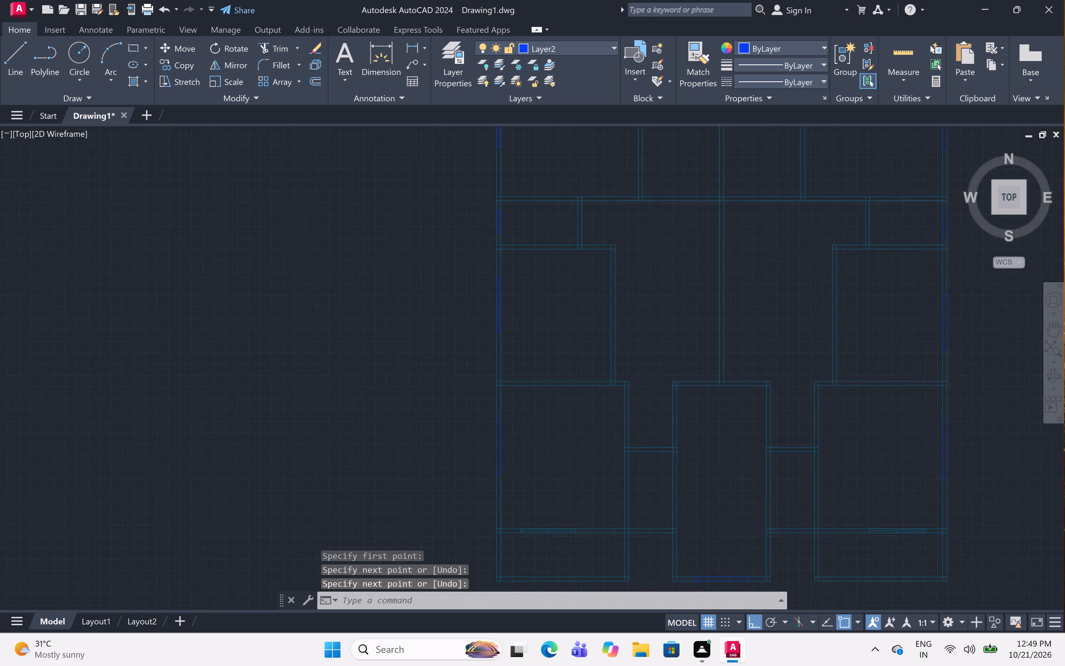
pyautogui.moveTo(470, 467); pyautogui.dragTo(494, 410, button='middle')
pyautogui.scroll(2, 494, 410)
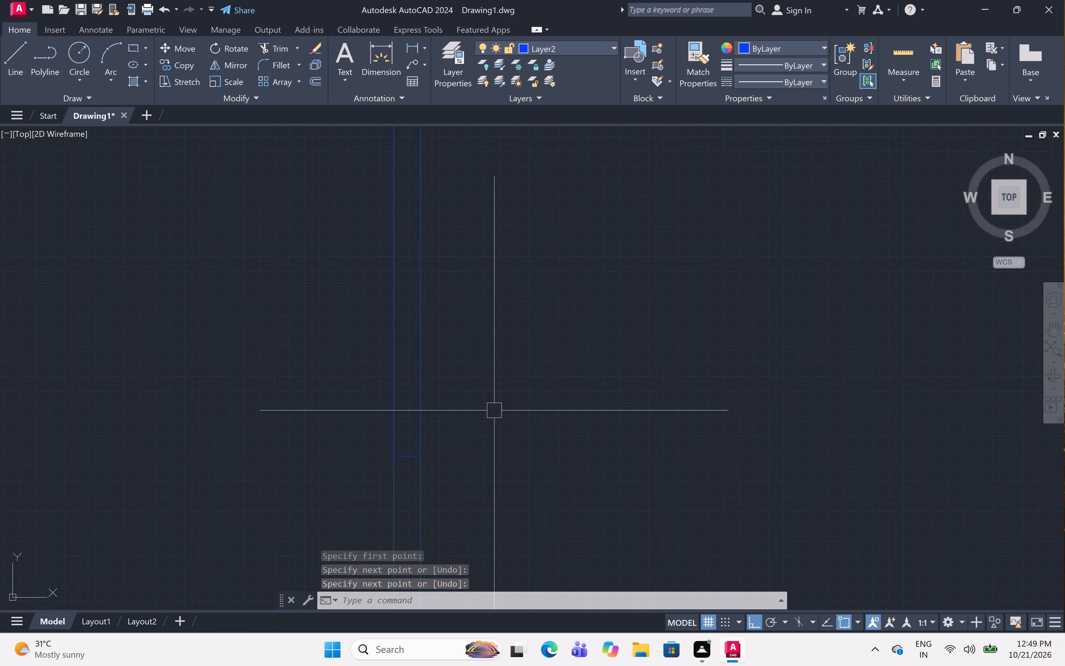
pyautogui.moveTo(494, 410); pyautogui.dragTo(549, 455, button='middle')
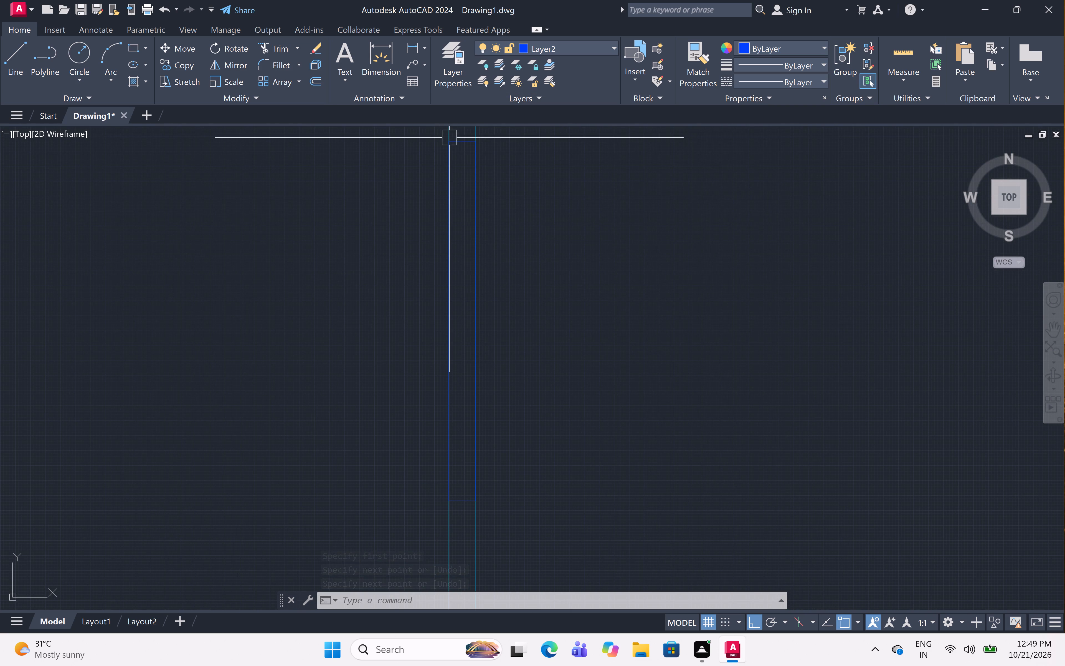
pyautogui.press('space')
pyautogui.click(461, 142)
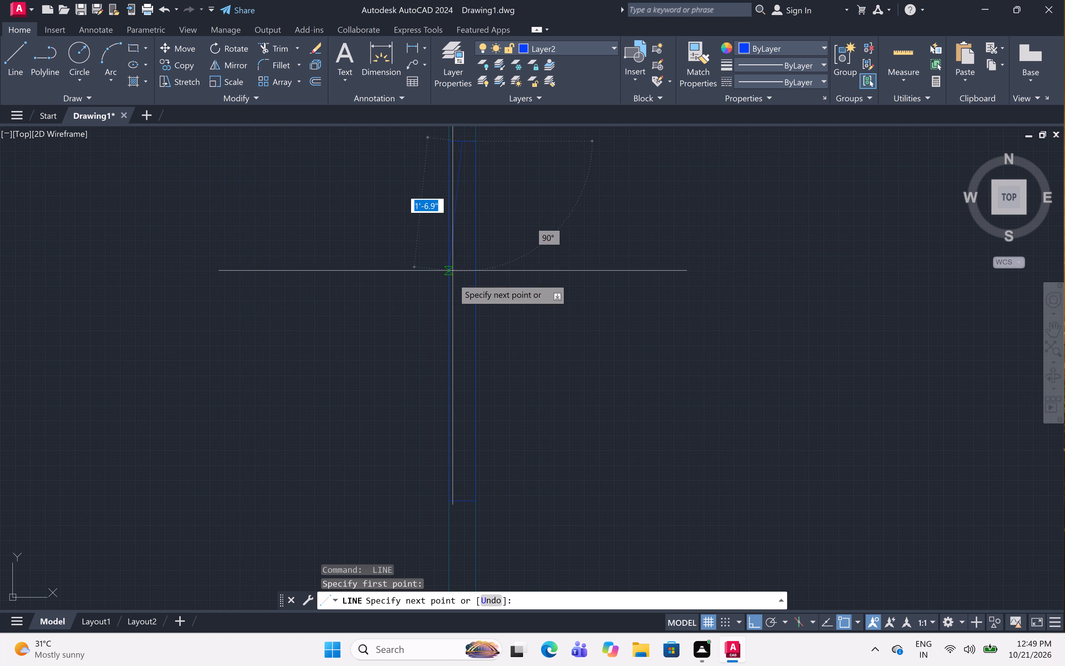
pyautogui.click(462, 501)
pyautogui.press('space')
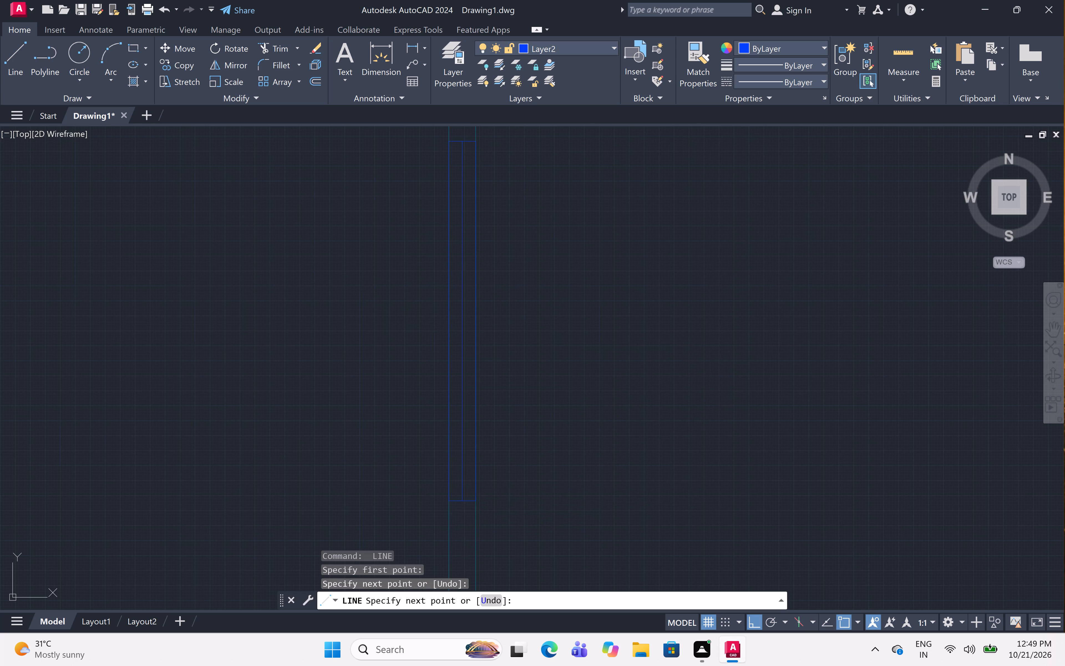
# Draw a 5' horizontal centre line between the short-side midpoints of the rectangle in the bottom-centre room's bottom wall.
pyautogui.scroll(-5, 508, 393)
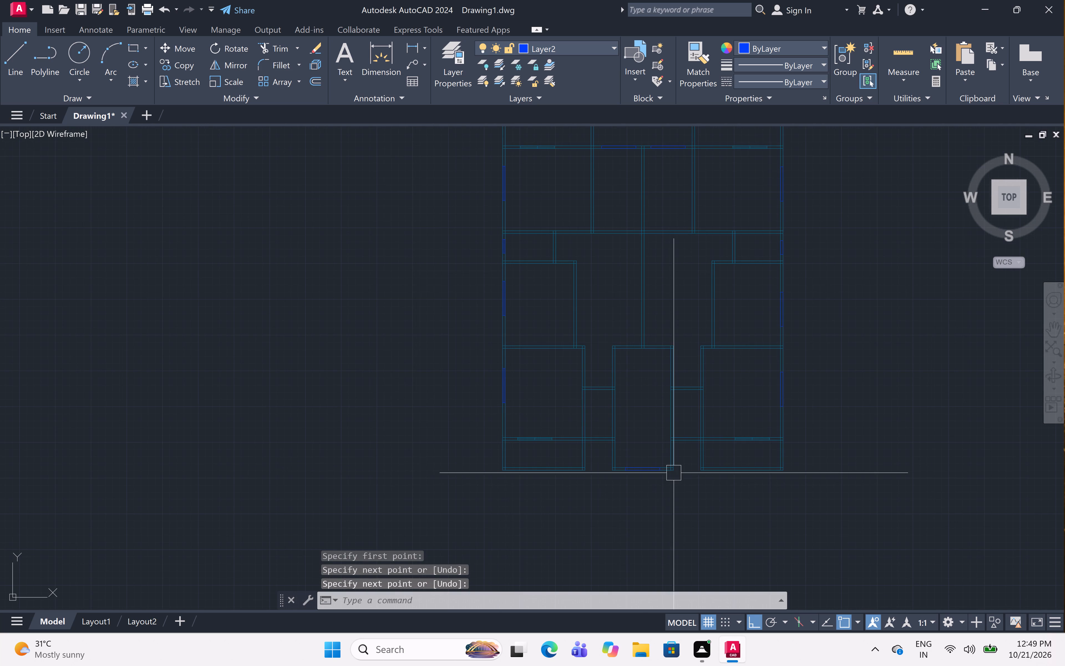
pyautogui.scroll(4, 674, 473)
pyautogui.scroll(1, 413, 392)
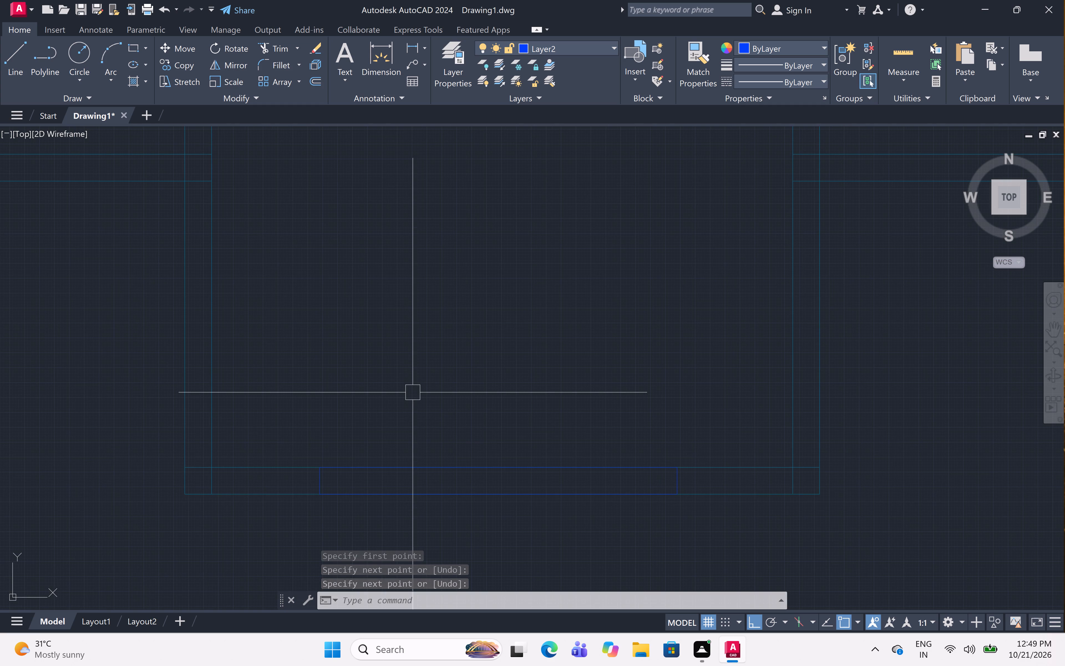
pyautogui.moveTo(412, 393); pyautogui.dragTo(519, 354, button='middle')
pyautogui.press('space')
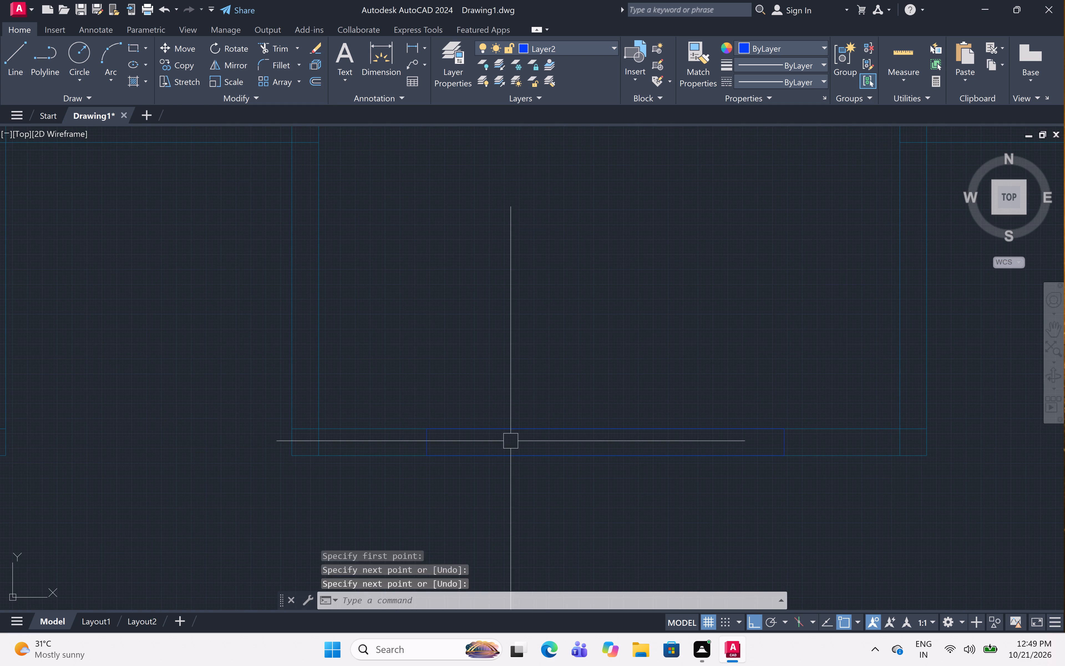
pyautogui.click(431, 442)
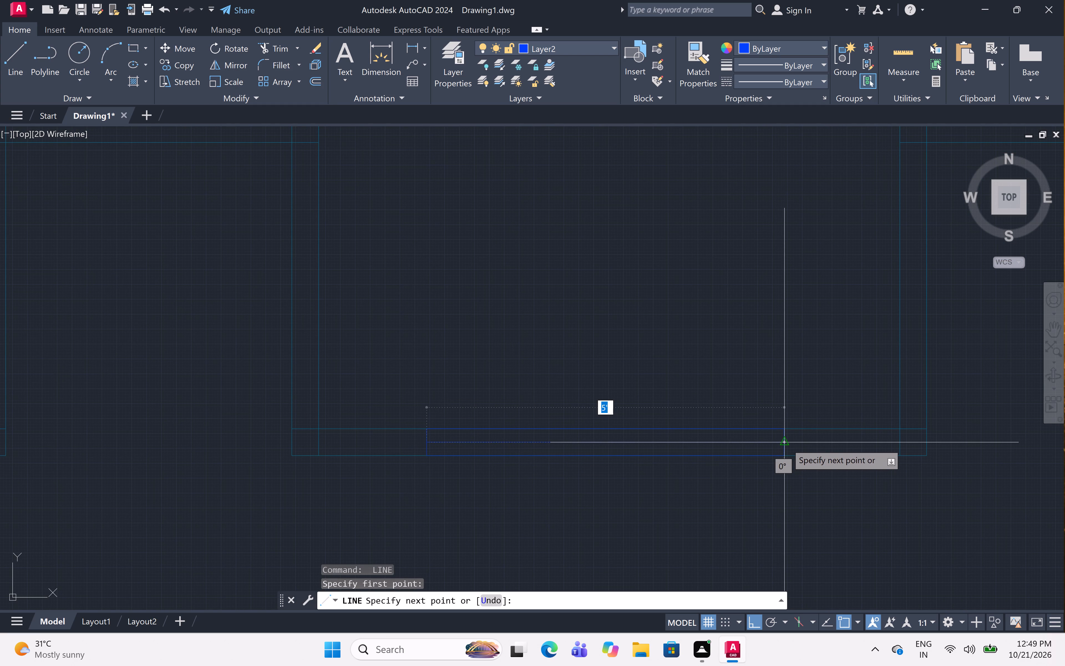
pyautogui.click(787, 444)
pyautogui.press('space')
# Draw a vertical centre line between the short-side midpoints of the rectangle in the lower-right room's outer right wall.
pyautogui.scroll(-5, 805, 369)
pyautogui.moveTo(797, 372); pyautogui.dragTo(590, 398, button='middle')
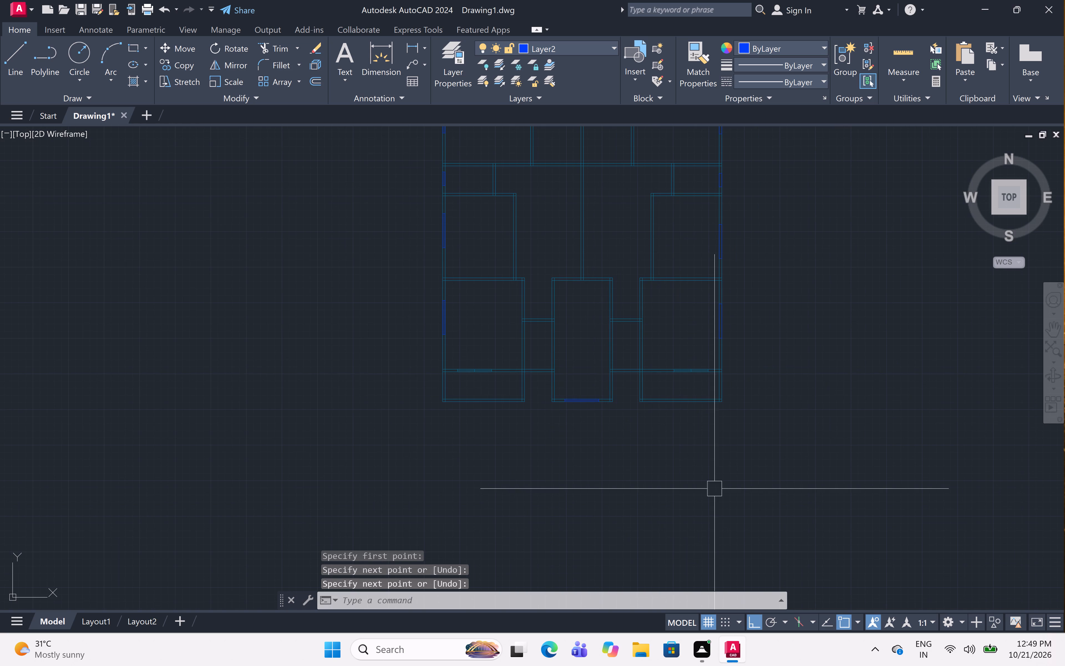
pyautogui.scroll(4, 726, 303)
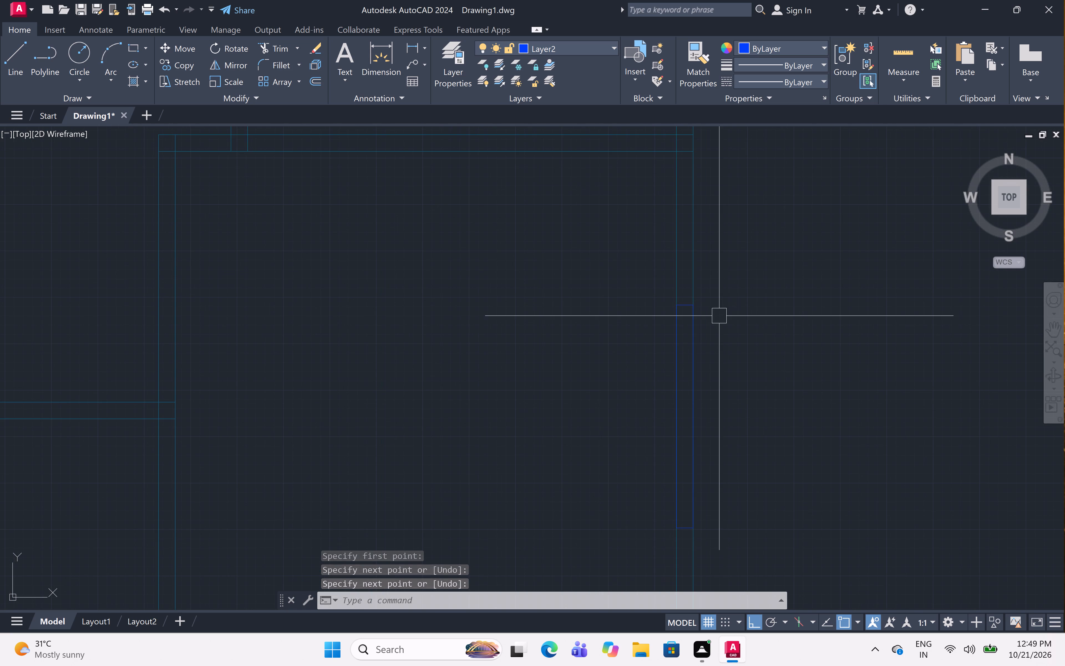
pyautogui.press('space')
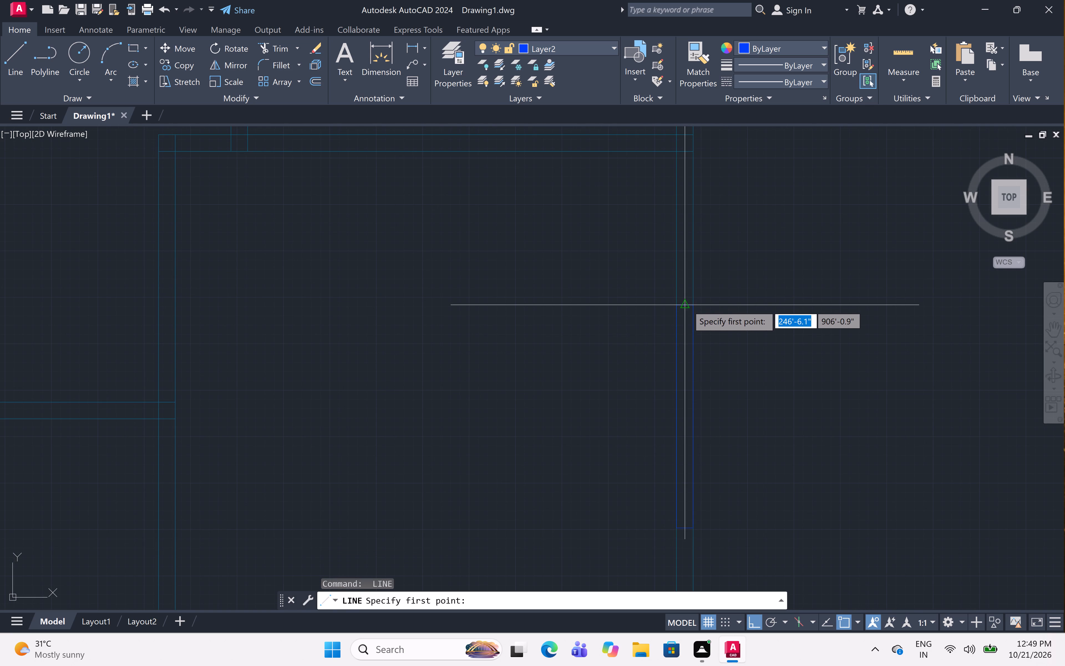
pyautogui.click(687, 305)
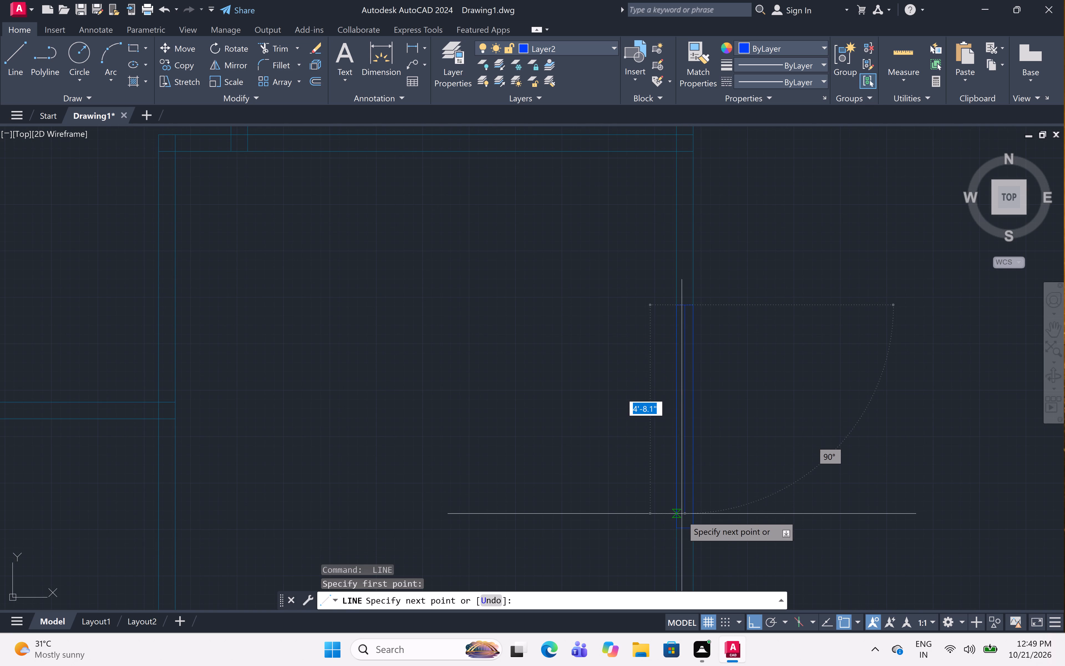
pyautogui.click(683, 528)
pyautogui.press('space')
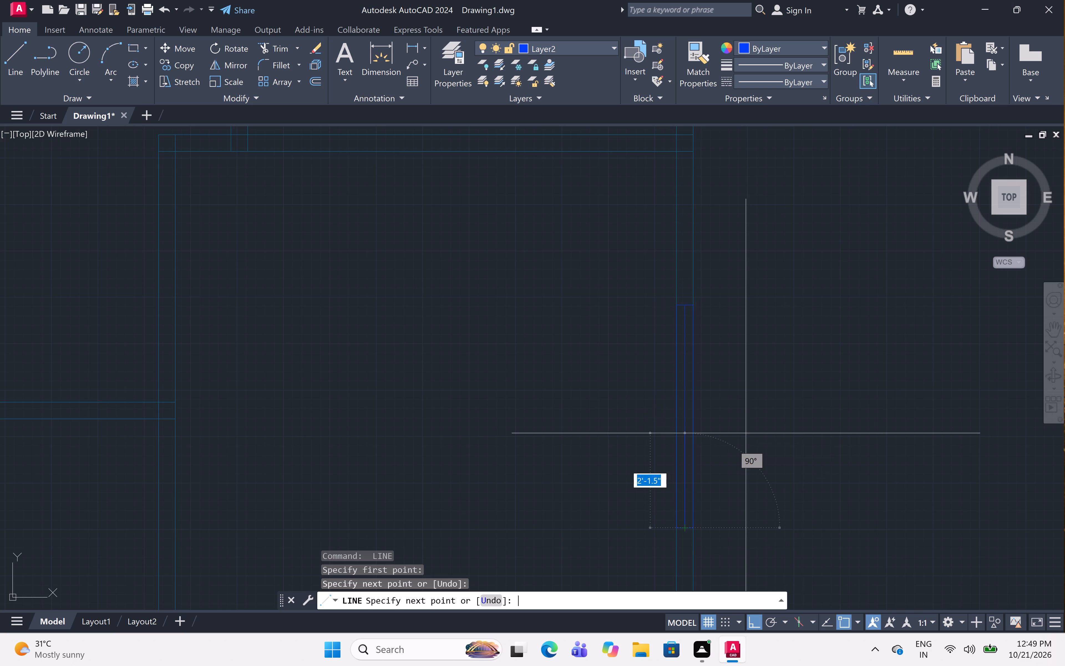
pyautogui.scroll(-5, 747, 408)
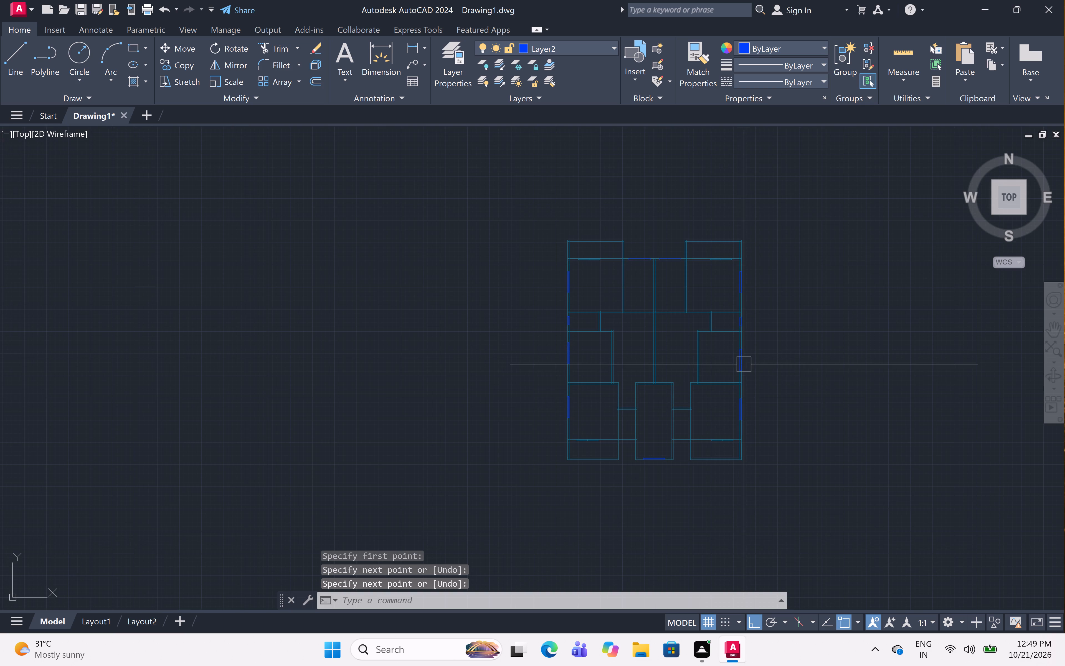
# Draw a vertical centre line about 5' long between the short-side midpoints of the rectangle in the middle-right room's outer right wall.
pyautogui.scroll(5, 744, 364)
pyautogui.press('space')
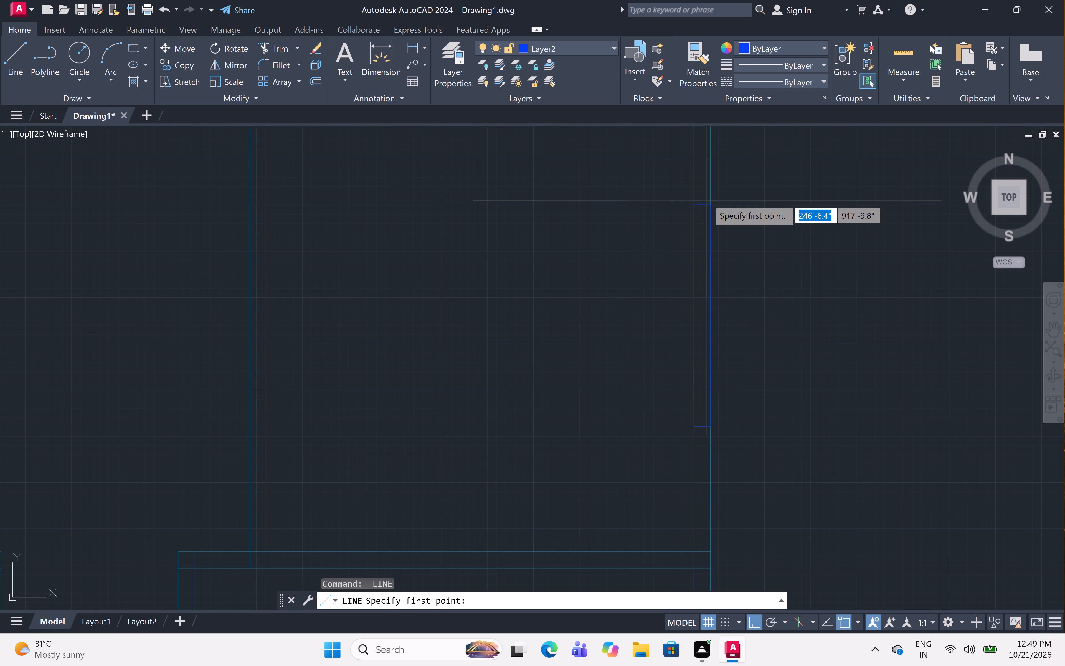
pyautogui.click(704, 202)
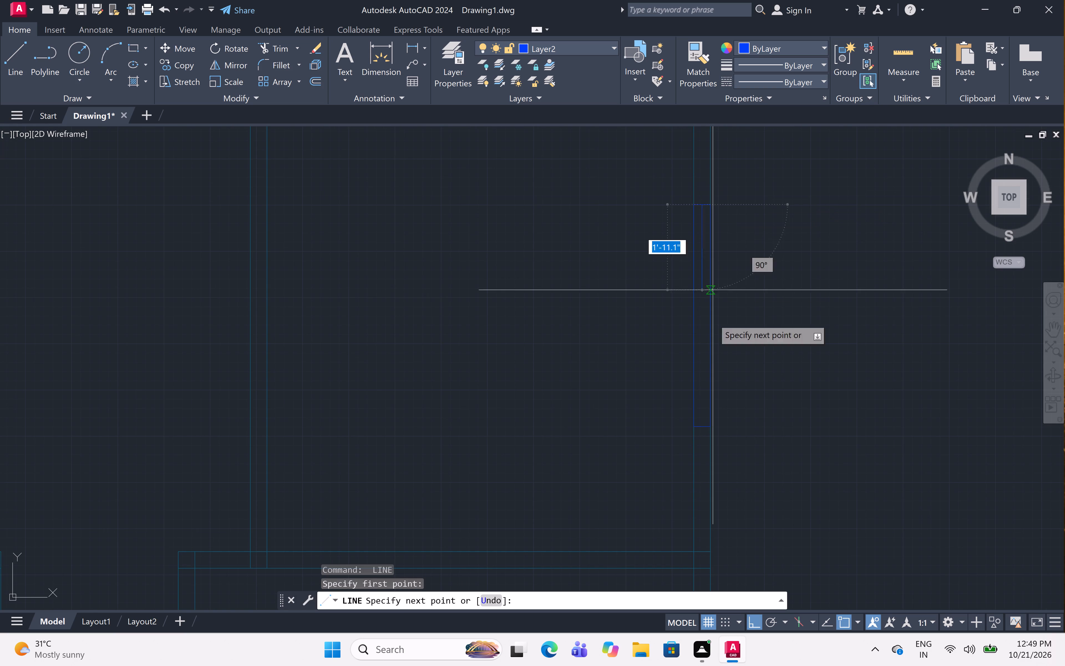
pyautogui.click(700, 429)
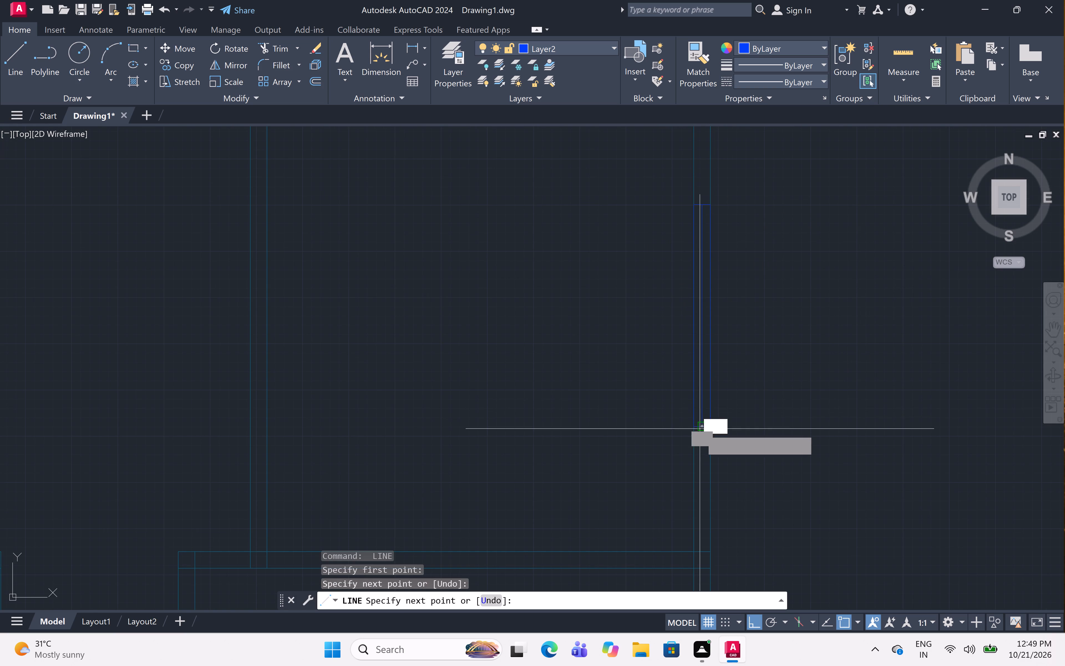
pyautogui.press('space')
# Draw a vertical centre line about 2' long between the short-side midpoints of the small rectangle in the small right-hand room's outer wall.
pyautogui.scroll(-5, 738, 357)
pyautogui.moveTo(738, 357); pyautogui.dragTo(743, 400, button='middle')
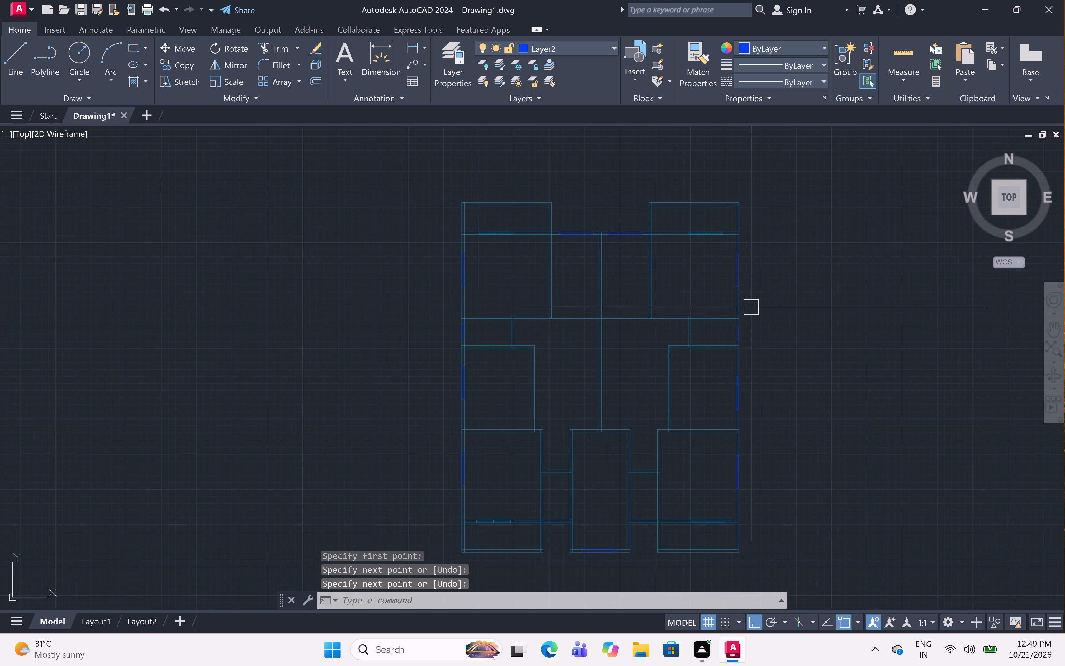
pyautogui.scroll(5, 747, 339)
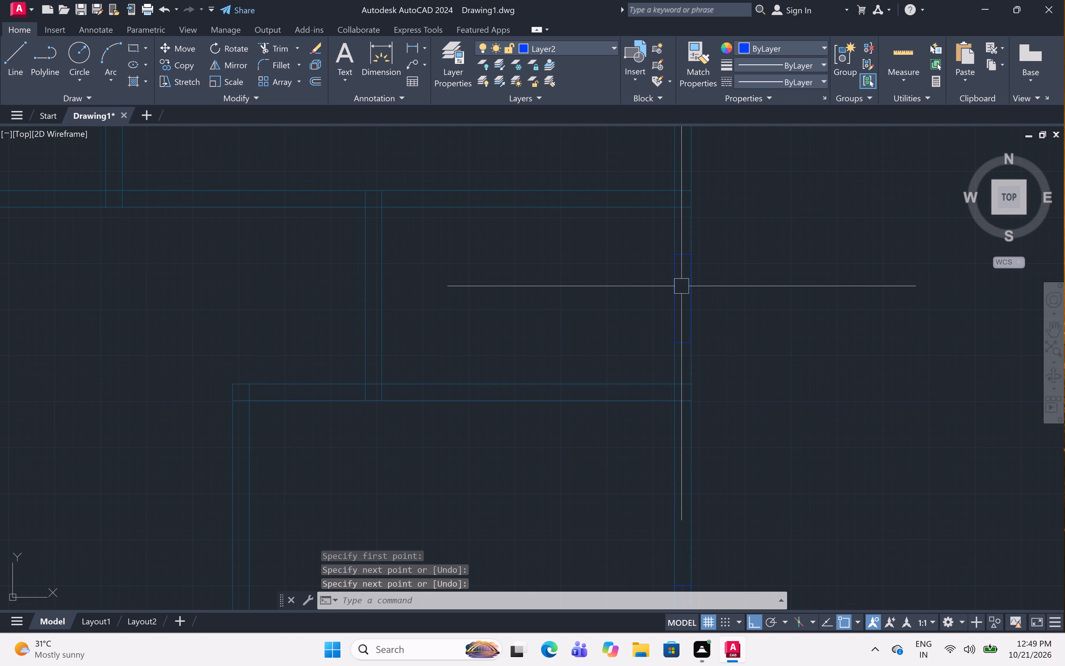
pyautogui.scroll(2, 693, 269)
pyautogui.press('space')
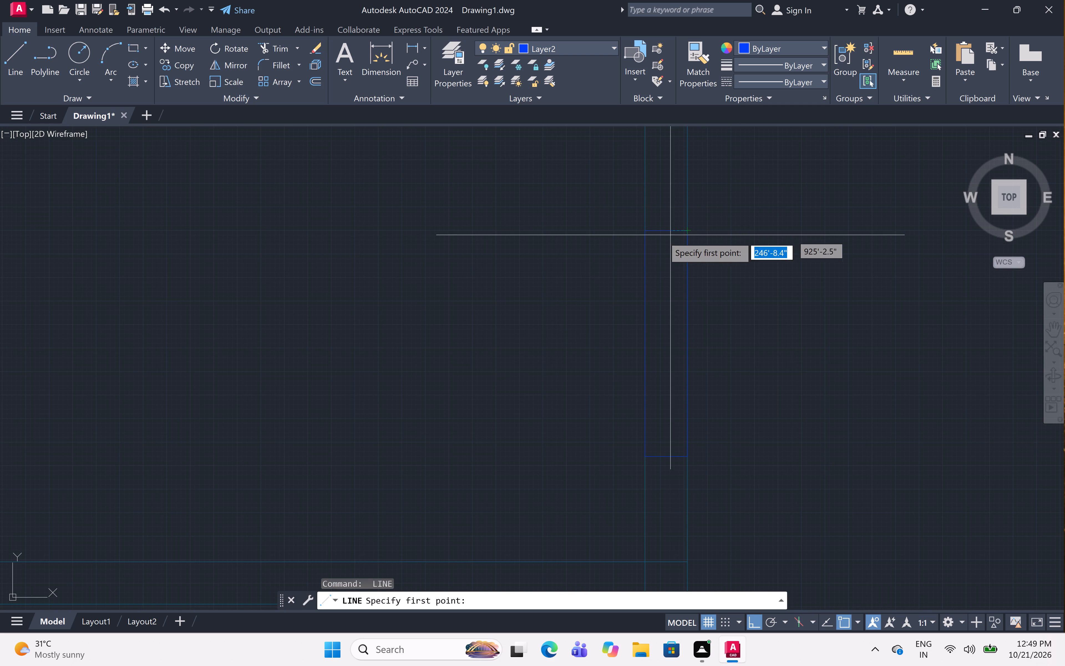
pyautogui.click(667, 230)
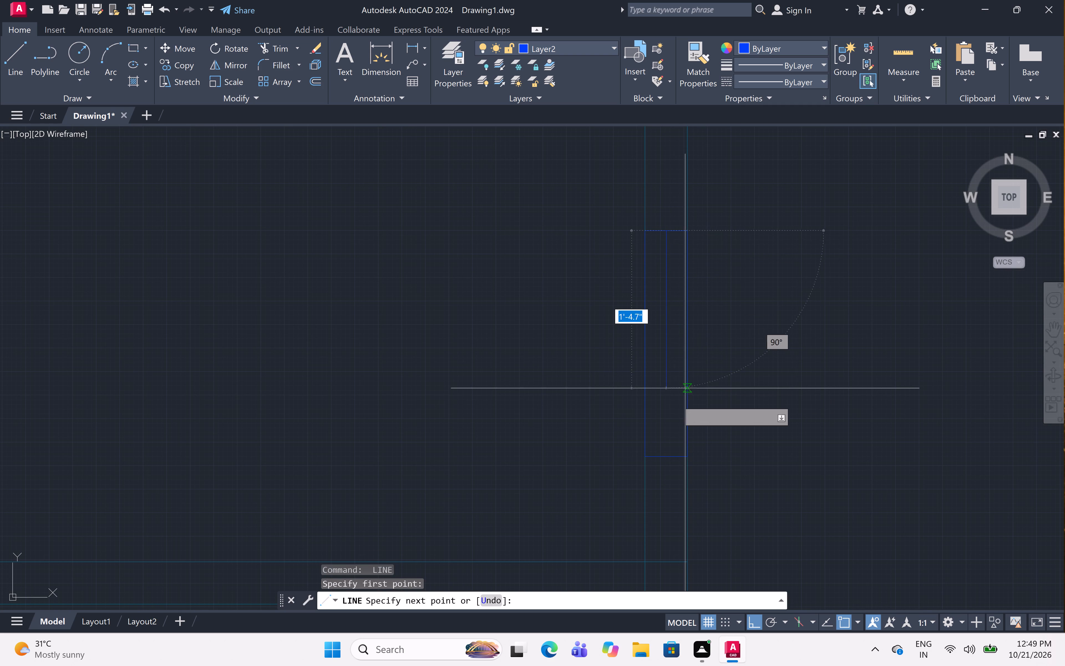
pyautogui.click(666, 457)
pyautogui.press('space')
# Draw a vertical centre line about 5' long between the short-side midpoints of the rectangle in the upper-right room's outer right wall.
pyautogui.scroll(-5, 730, 388)
pyautogui.moveTo(731, 386); pyautogui.dragTo(737, 490, button='middle')
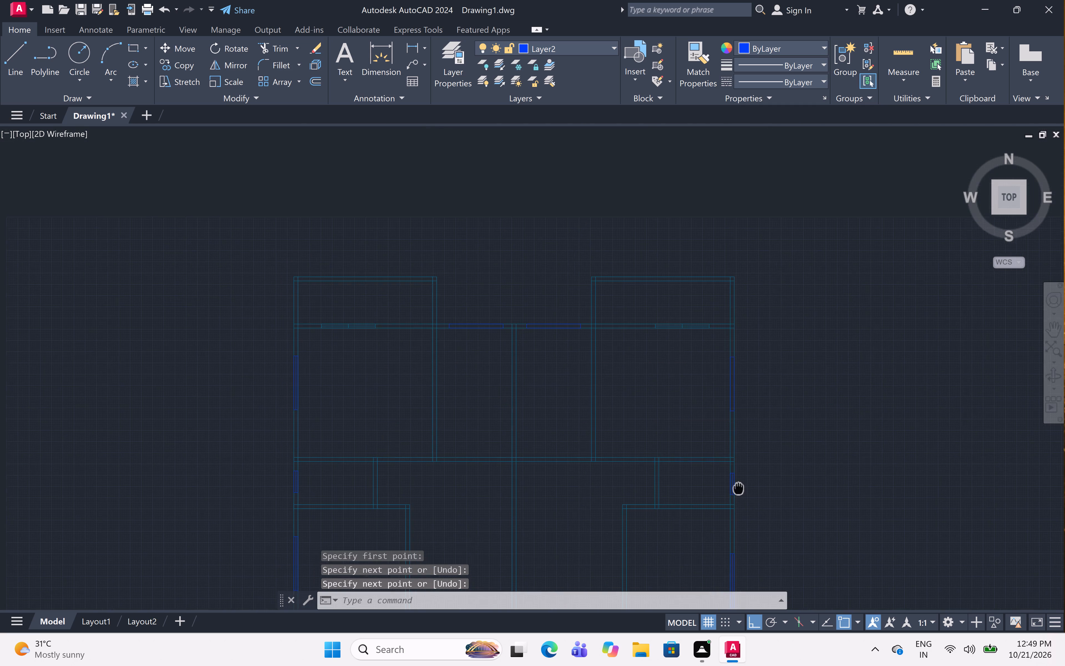
pyautogui.scroll(4, 727, 393)
pyautogui.press('space')
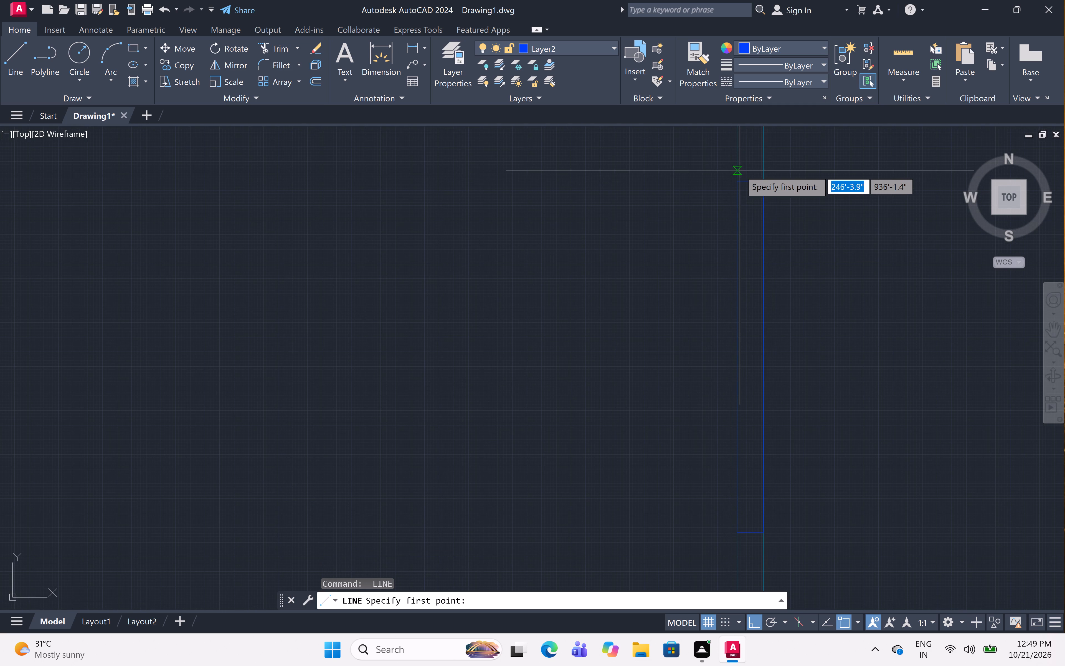
pyautogui.click(751, 182)
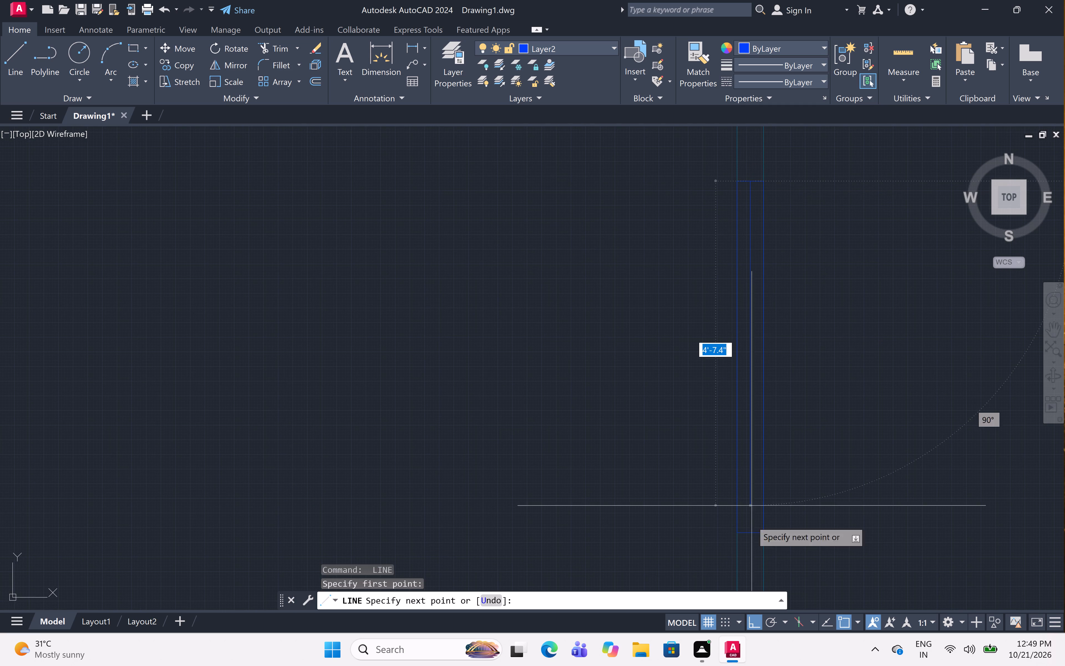
pyautogui.click(749, 536)
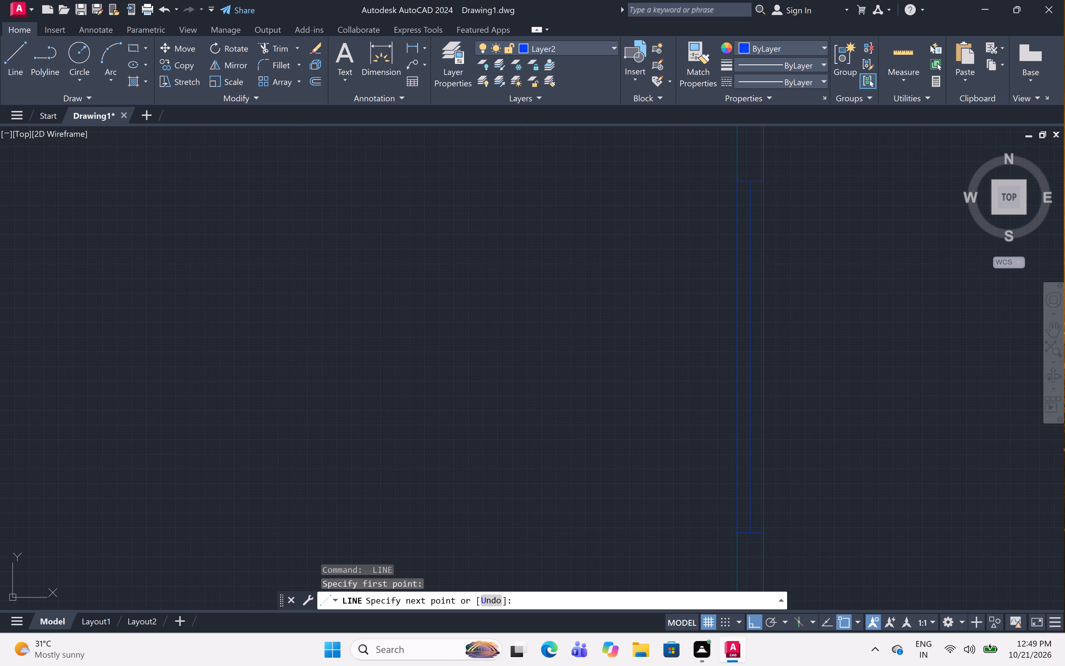
pyautogui.press('space')
# Draw a horizontal centre line about 5' long through the top-wall rectangle just right of the central dividing wall.
pyautogui.scroll(-5, 783, 482)
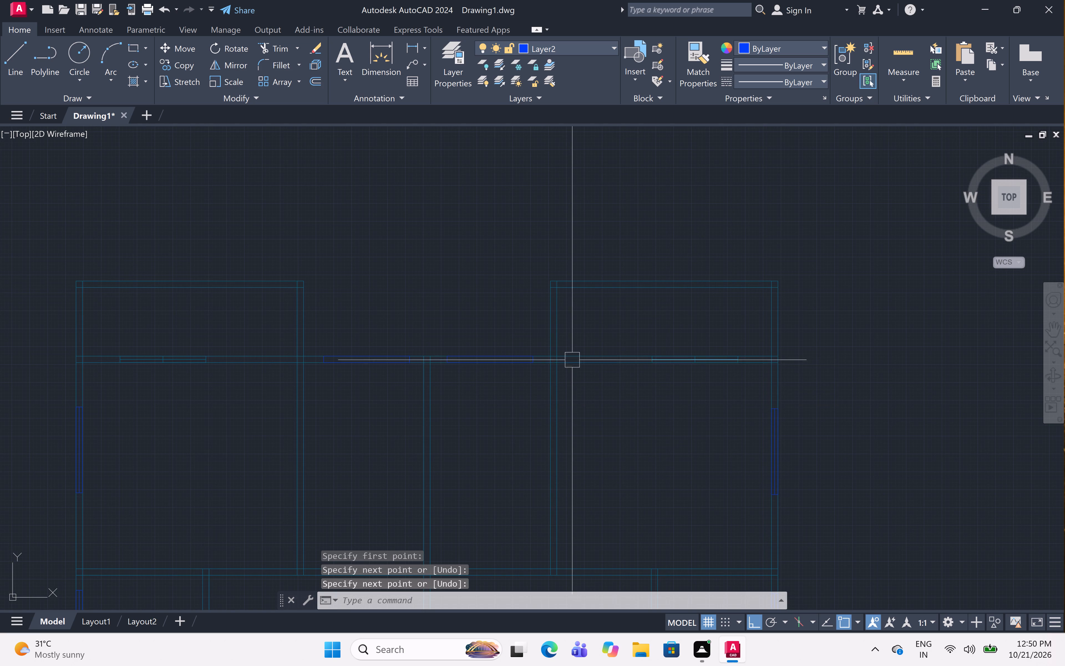
pyautogui.scroll(3, 476, 350)
pyautogui.press('space')
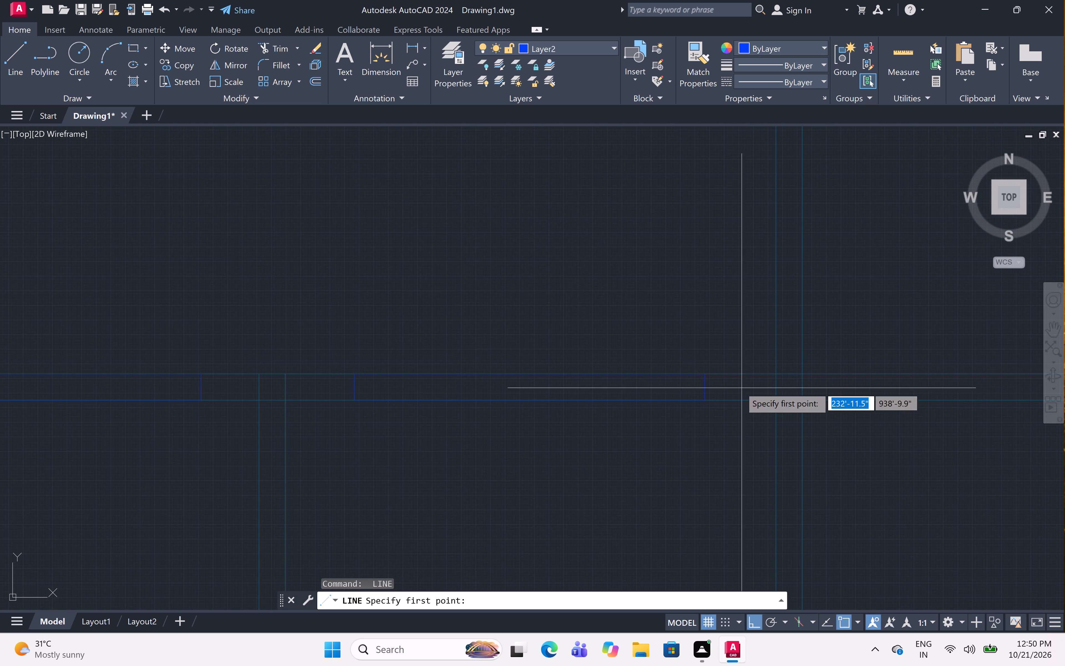
pyautogui.click(704, 387)
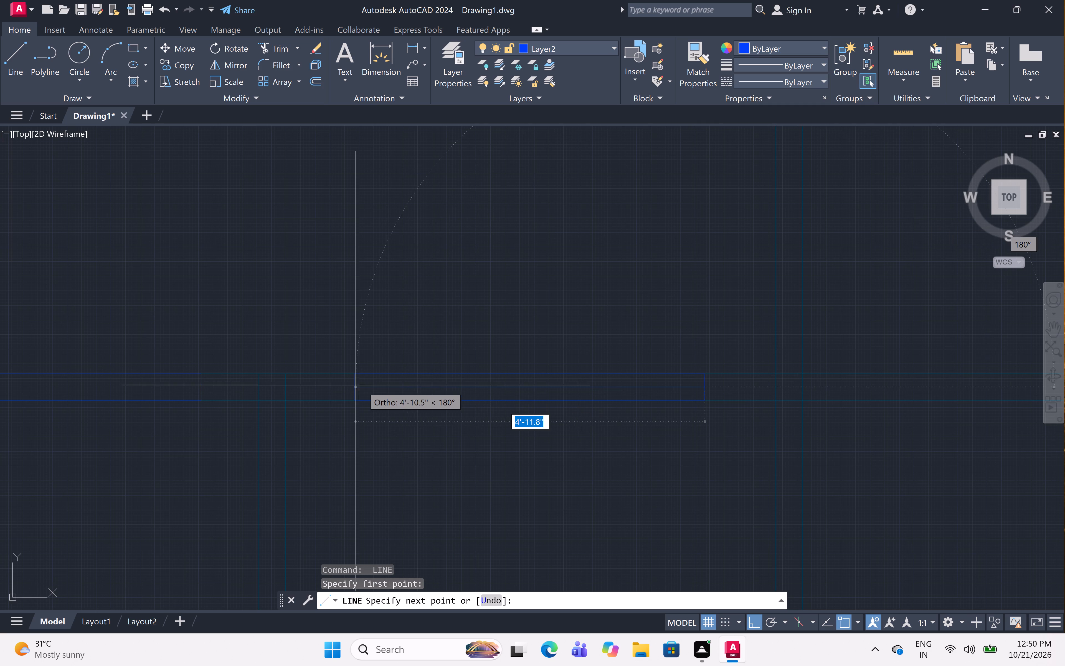
pyautogui.click(353, 384)
pyautogui.press('space')
# Draw a horizontal centre line about 5' long through the top-wall rectangle just left of the central dividing wall.
pyautogui.scroll(-3, 533, 346)
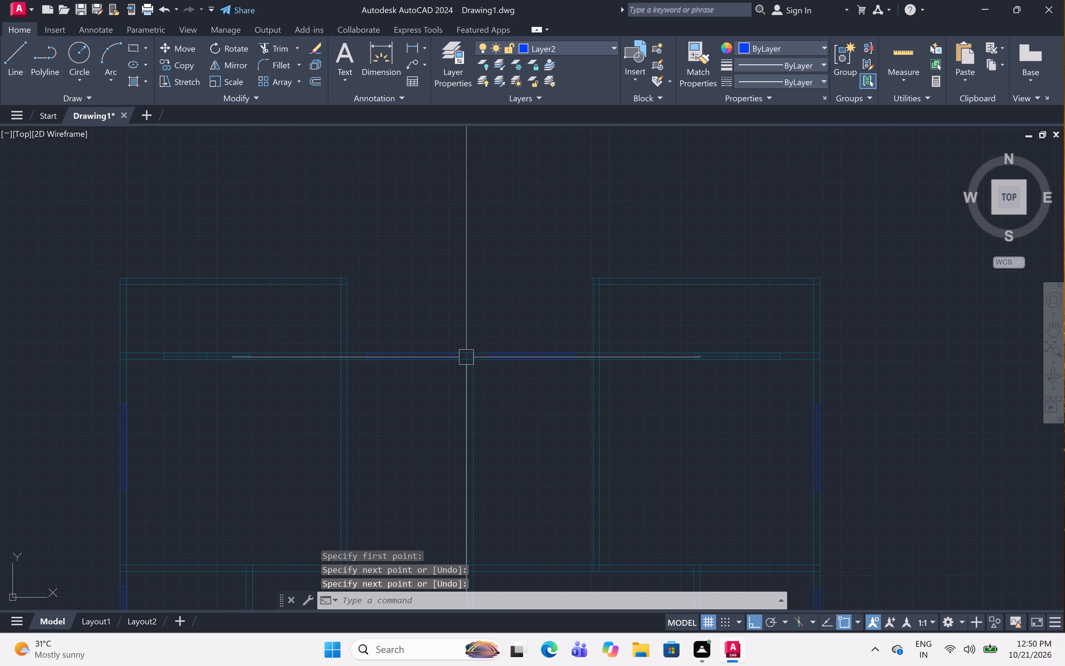
pyautogui.scroll(4, 396, 356)
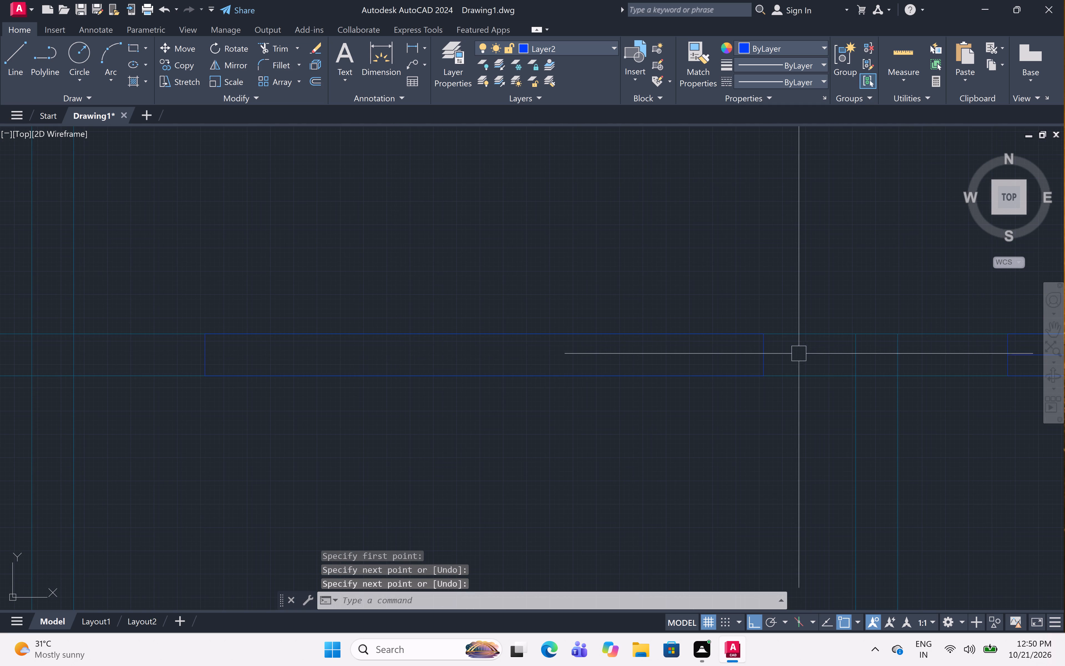
pyautogui.press('space')
pyautogui.click(763, 357)
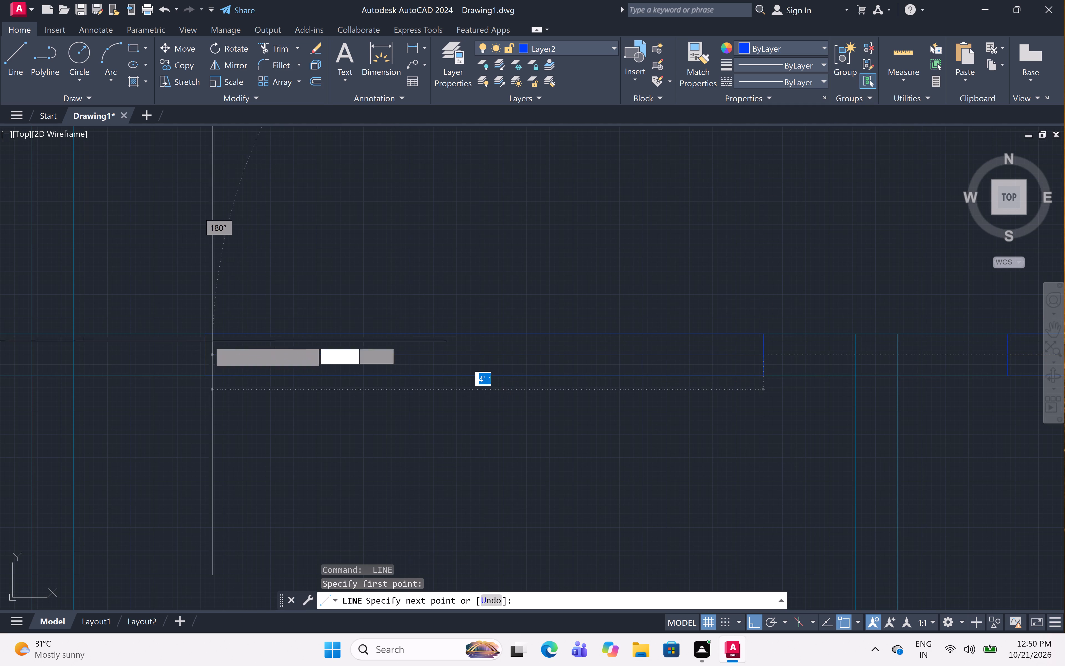
pyautogui.click(205, 354)
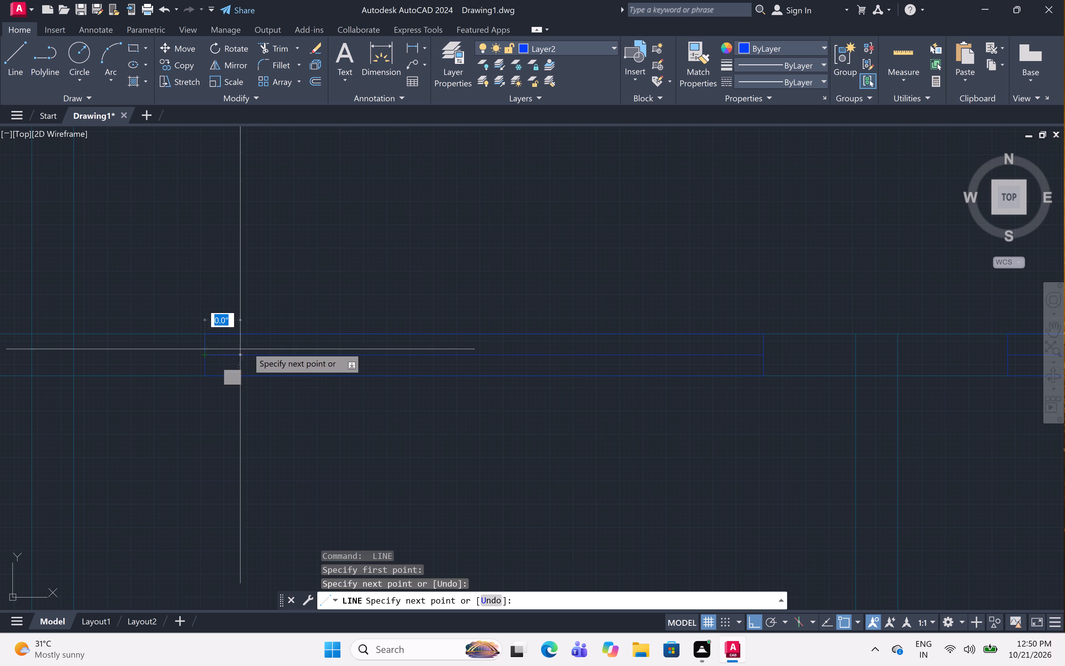
pyautogui.press('Escape')
# Make Layer3 the current layer.
pyautogui.scroll(-5, 467, 322)
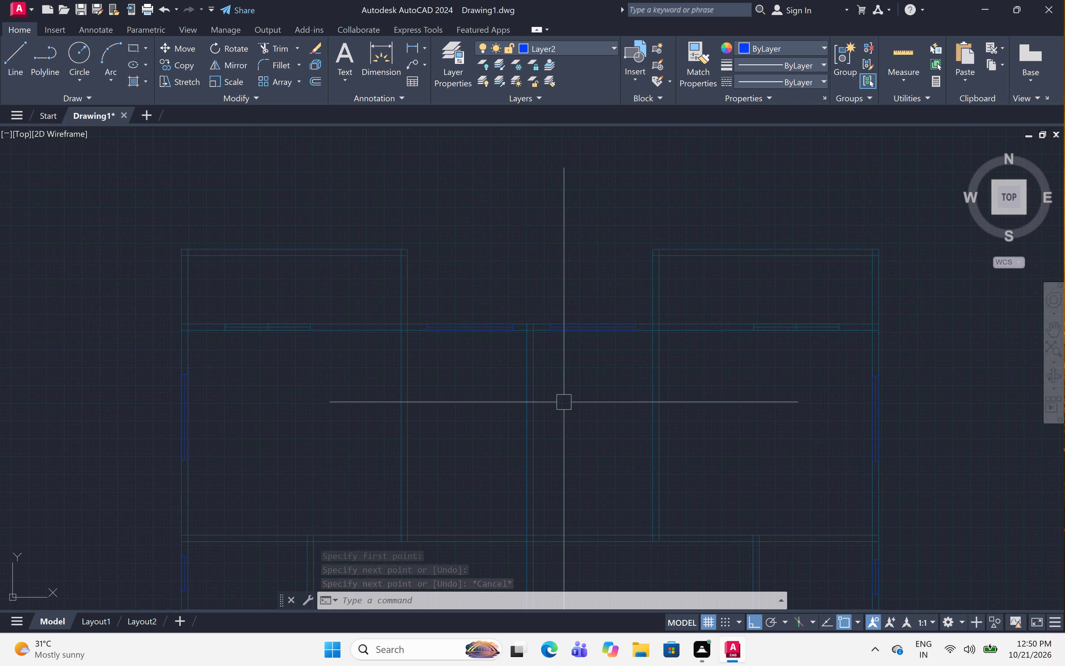
pyautogui.scroll(-2, 501, 365)
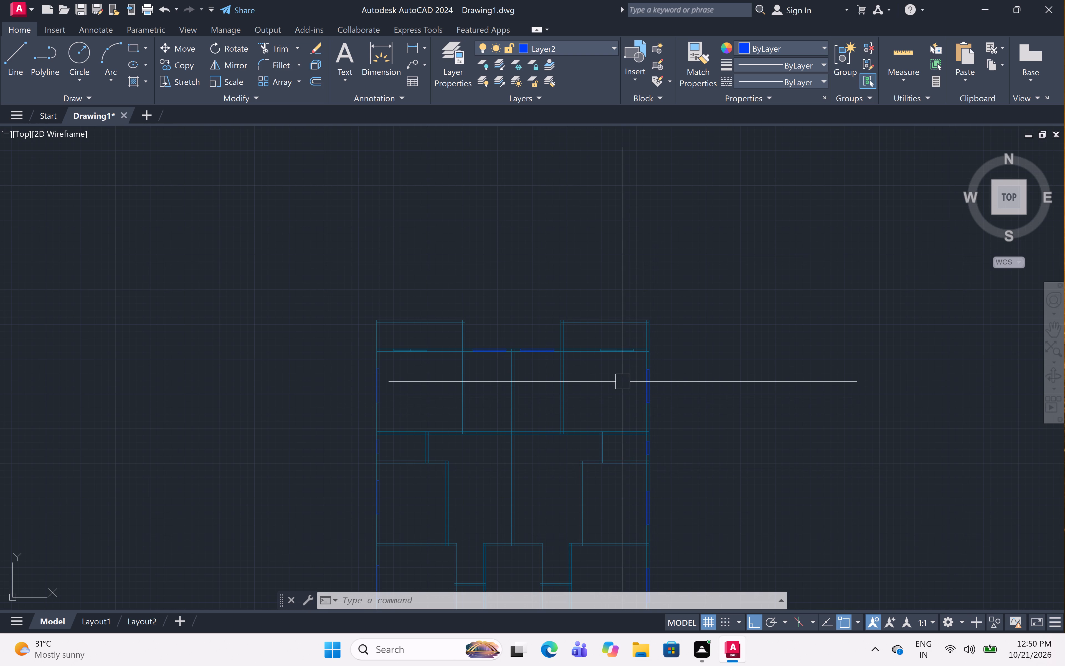
pyautogui.scroll(-1, 600, 275)
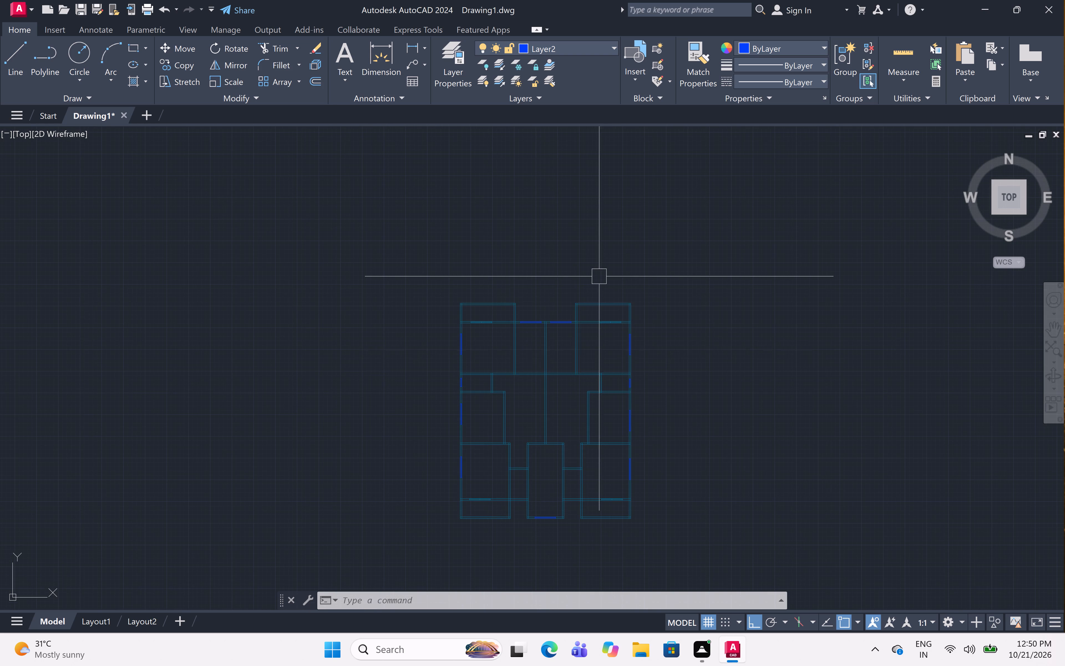
pyautogui.scroll(2, 589, 365)
pyautogui.moveTo(589, 365); pyautogui.dragTo(633, 285, button='middle')
pyautogui.scroll(-2, 633, 285)
pyautogui.moveTo(633, 285); pyautogui.dragTo(637, 279, button='middle')
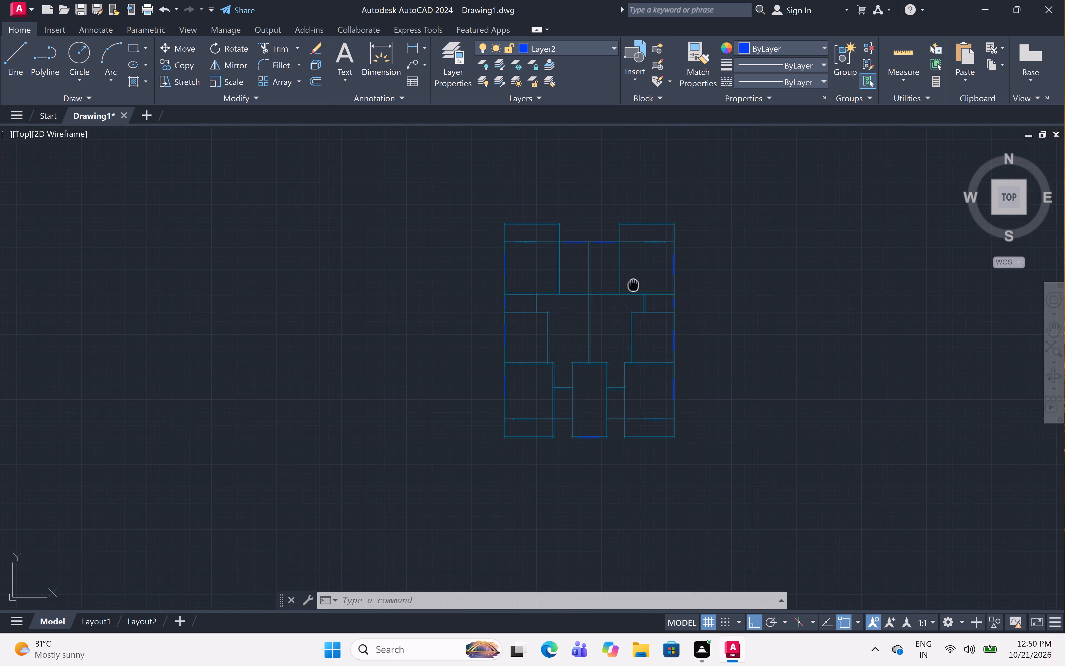
pyautogui.moveTo(637, 279); pyautogui.dragTo(670, 236, button='middle')
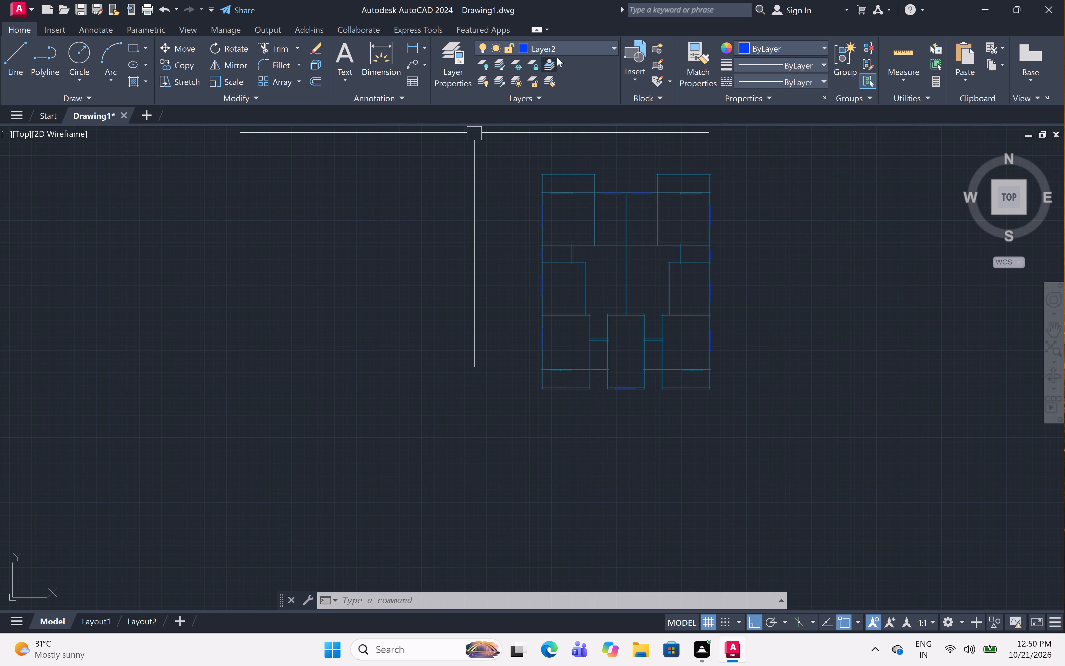
pyautogui.click(567, 50)
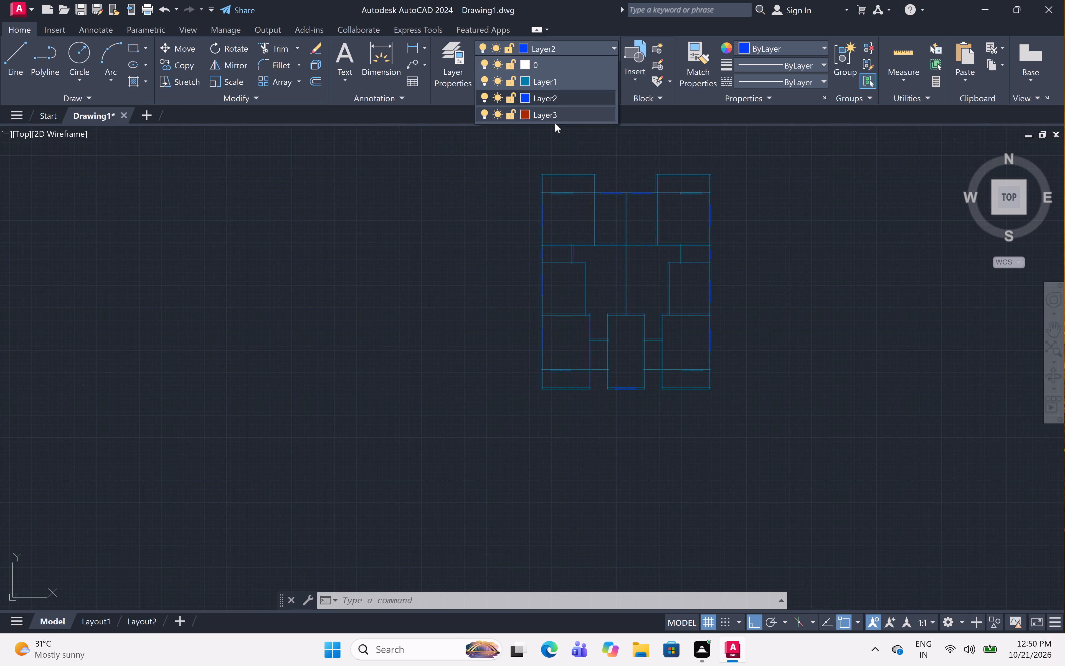
pyautogui.click(552, 120)
# From the upper-left room's lower-right wall junction, draw a line 1" left along the bottom wall's lower face and 3' up.
pyautogui.scroll(4, 583, 245)
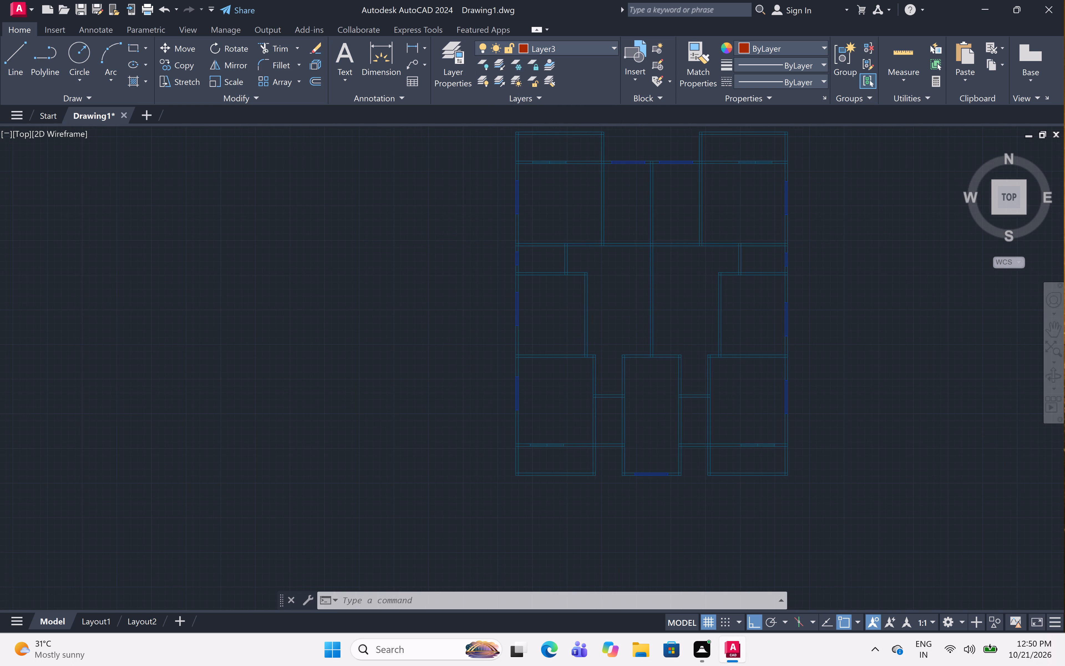
pyautogui.scroll(2, 600, 240)
pyautogui.moveTo(600, 240); pyautogui.dragTo(599, 256, button='middle')
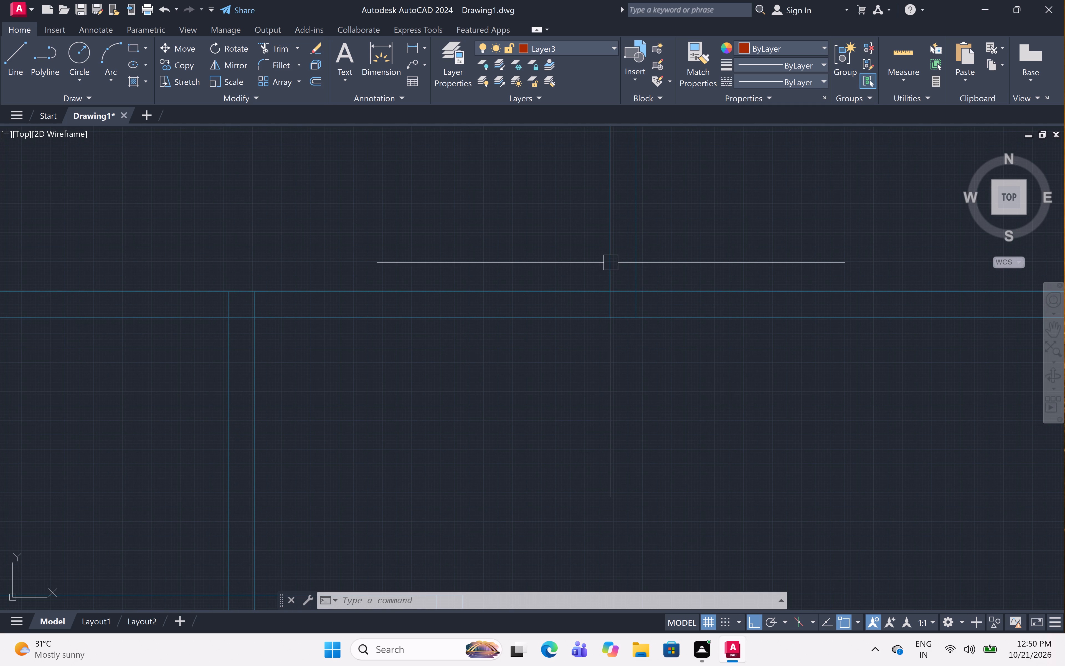
pyautogui.write('l')
pyautogui.press('space')
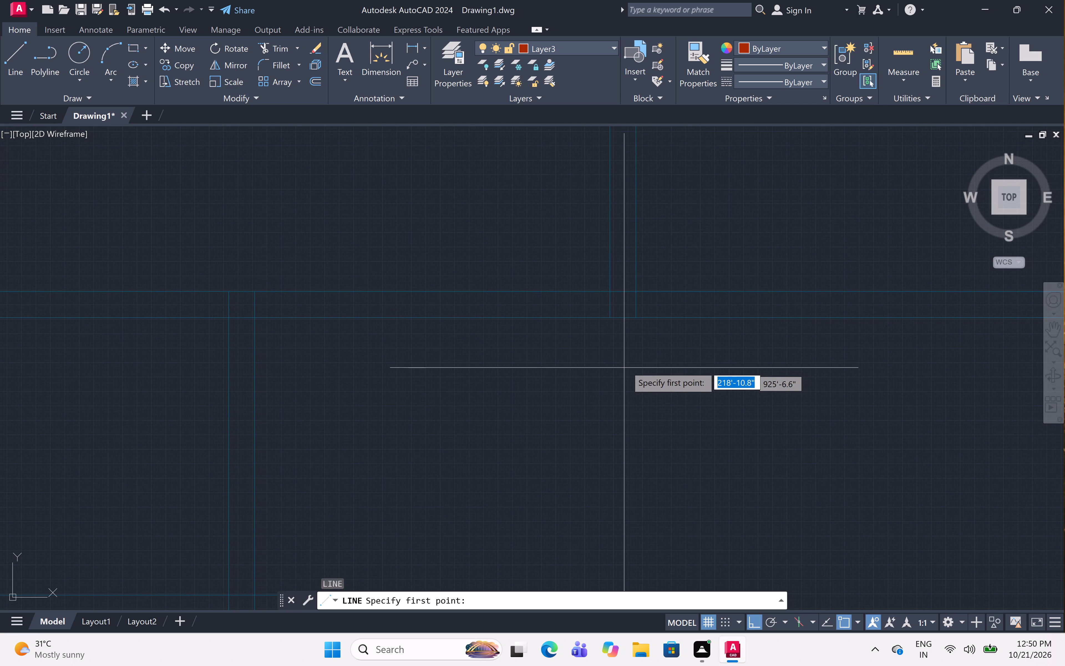
pyautogui.click(612, 320)
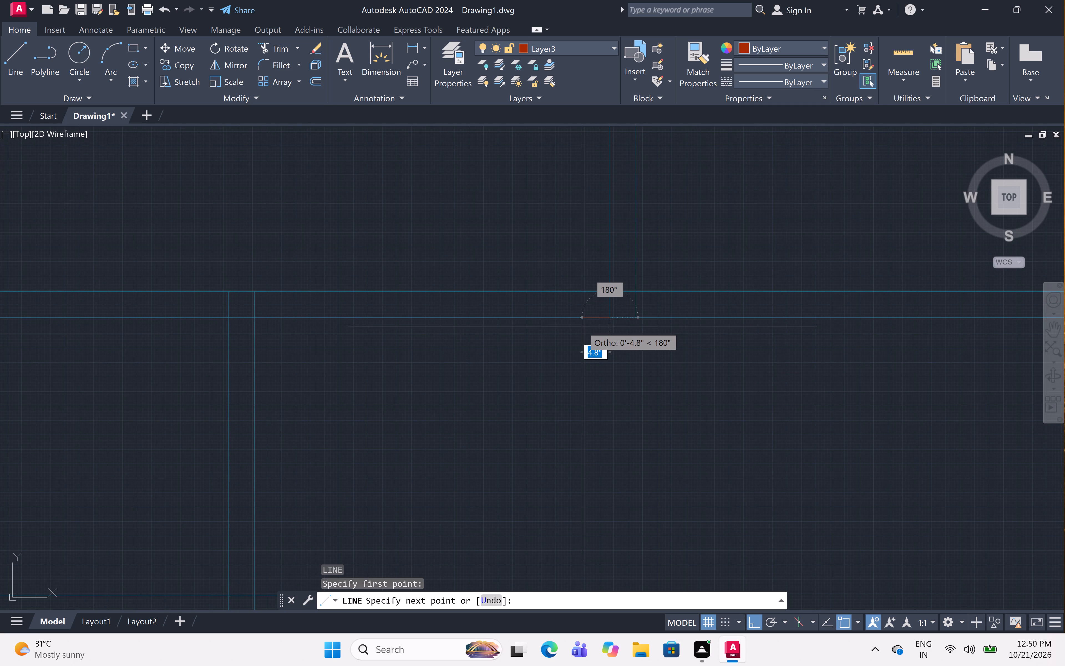
pyautogui.press('1')
pyautogui.hotkey('shift', '"')
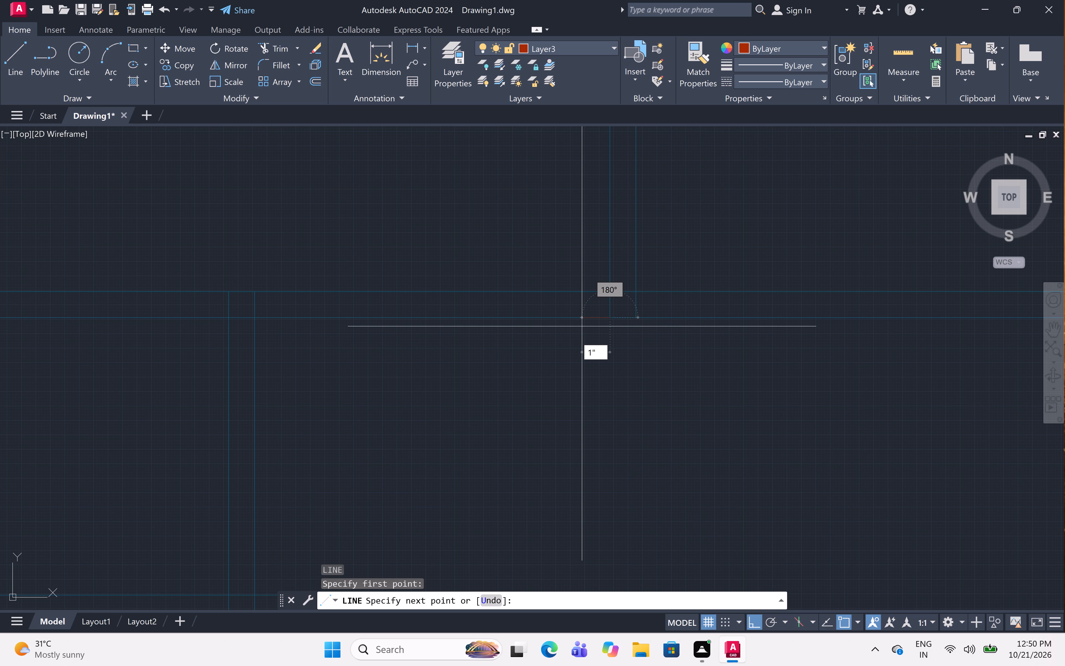
pyautogui.press('space')
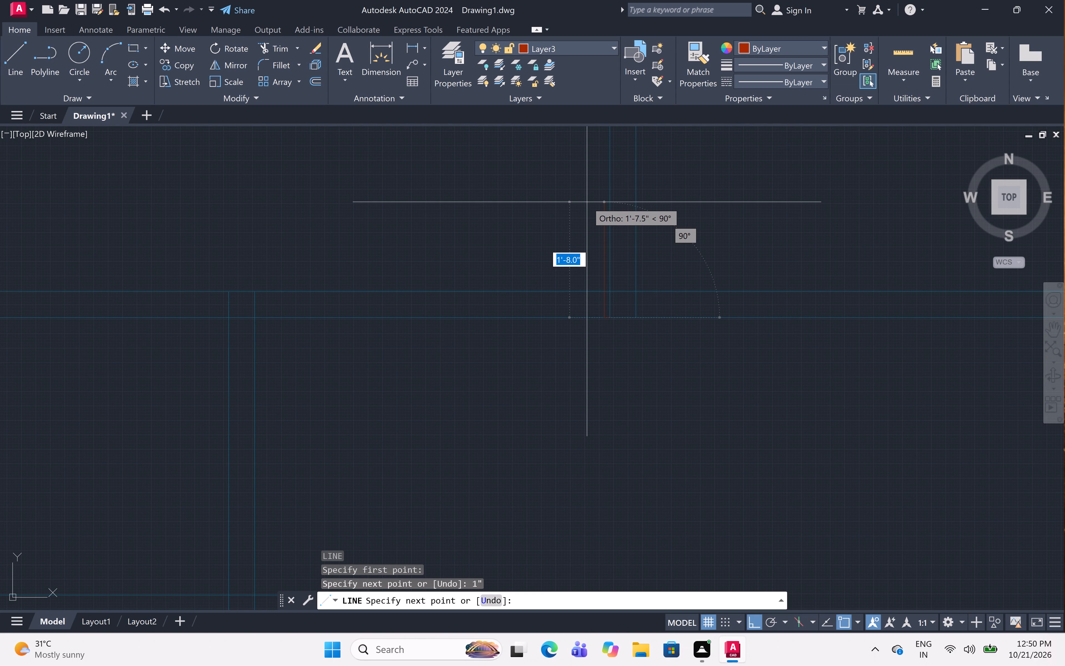
pyautogui.write("3'")
pyautogui.press('space')
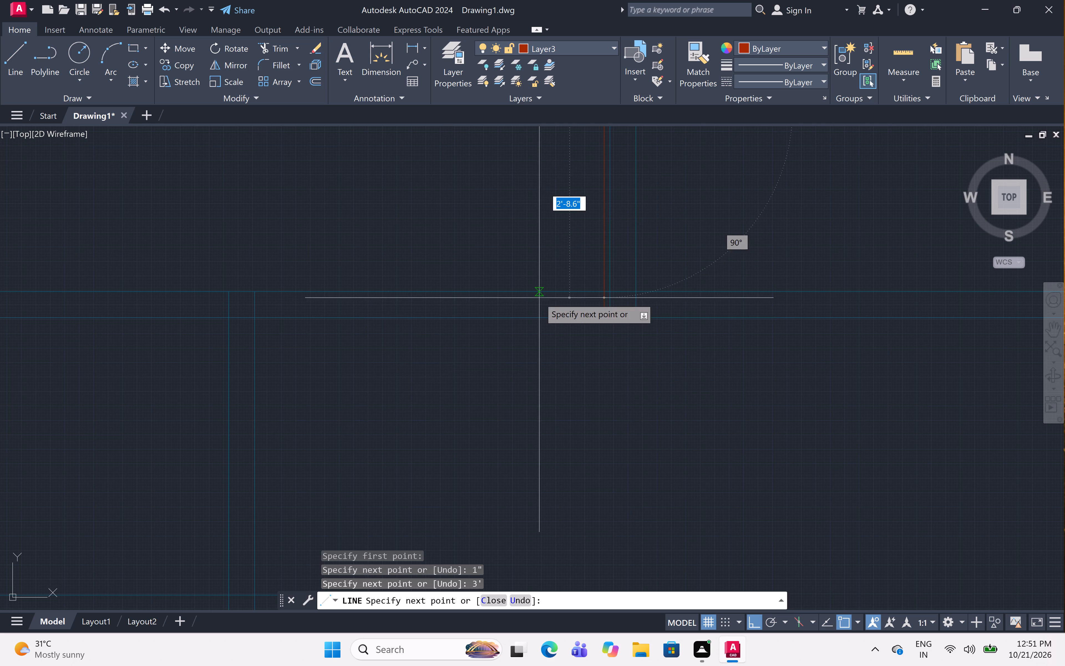
# Continue the door line back down to the wall's lower face, 3' left along it, and up to the wall's upper face.
pyautogui.scroll(4, 607, 313)
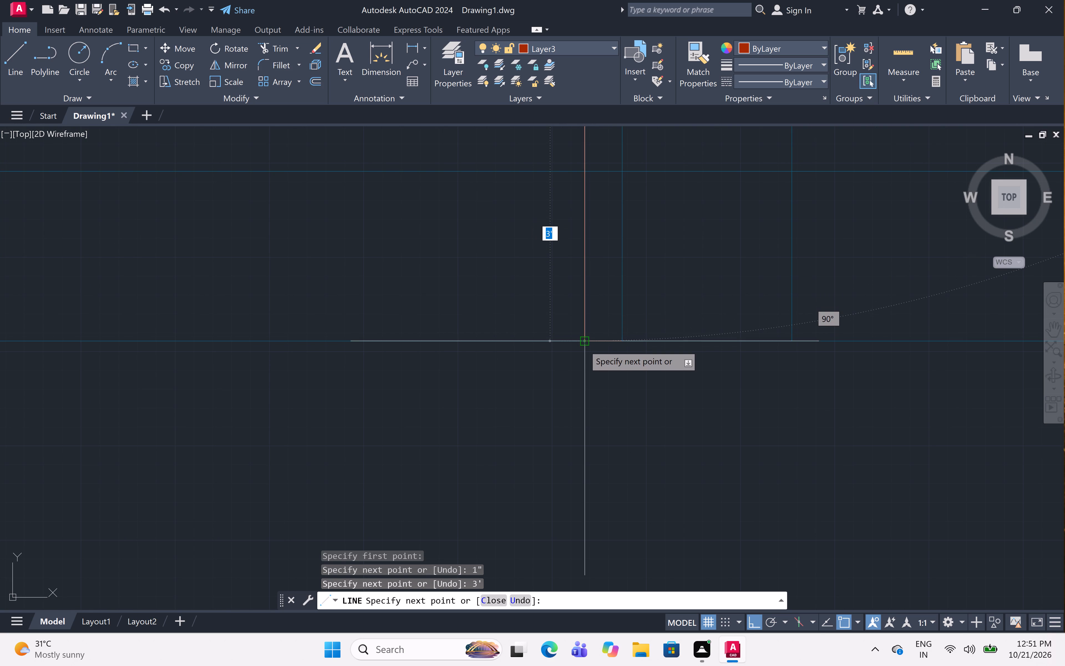
pyautogui.click(584, 345)
pyautogui.scroll(-4, 419, 381)
pyautogui.moveTo(64, 391); pyautogui.dragTo(271, 419, button='middle')
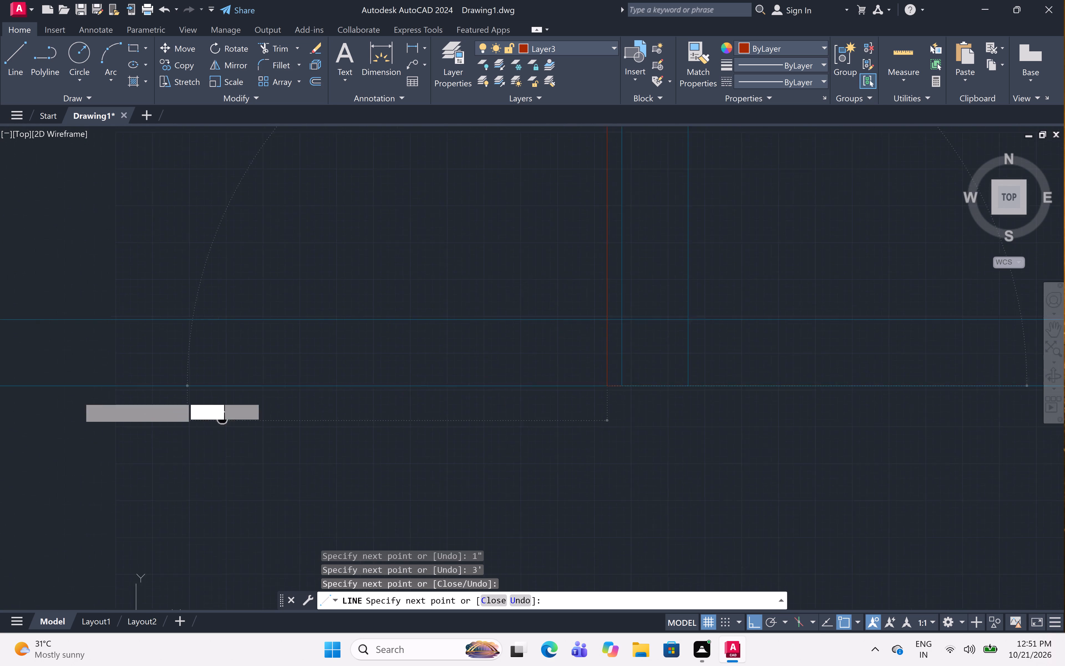
pyautogui.moveTo(271, 419); pyautogui.dragTo(362, 419, button='middle')
pyautogui.press('3')
pyautogui.press("'")
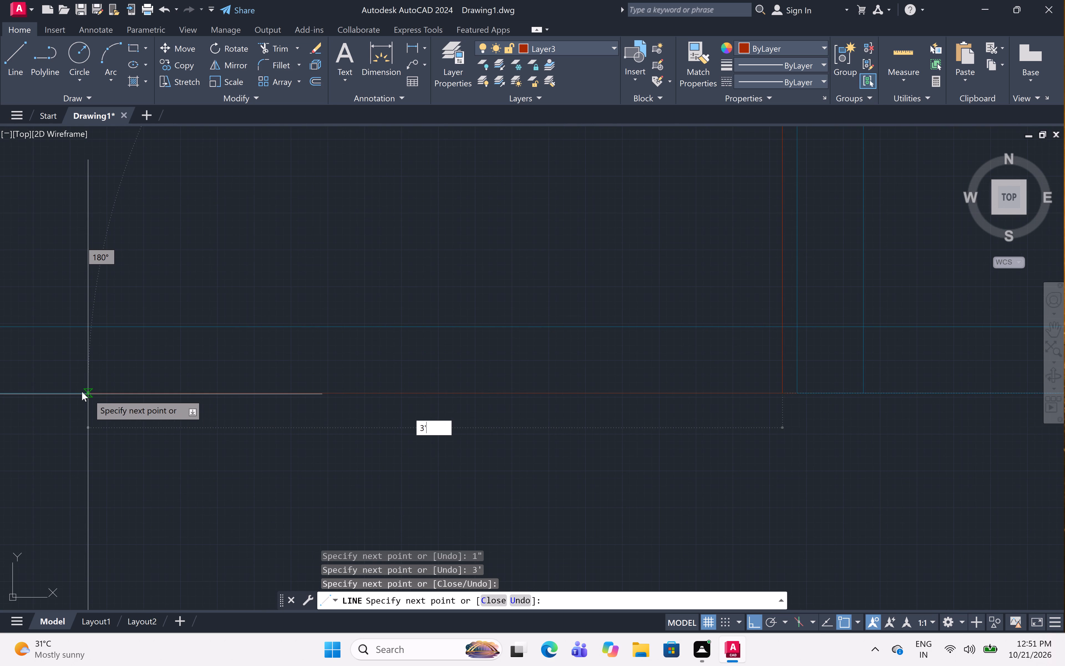
pyautogui.press('space')
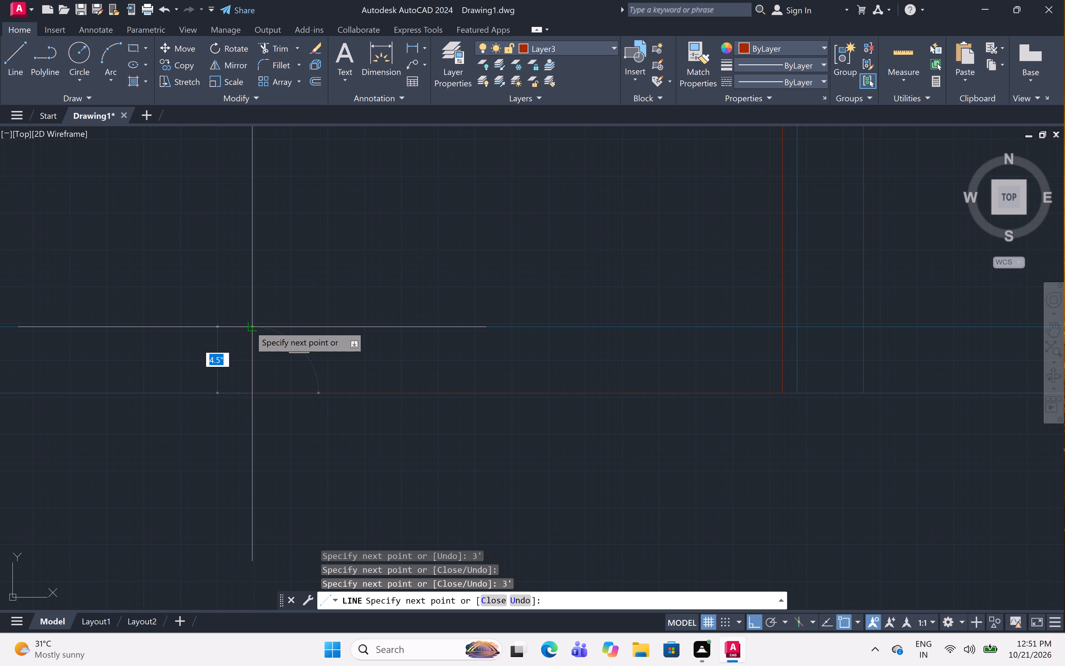
pyautogui.click(250, 325)
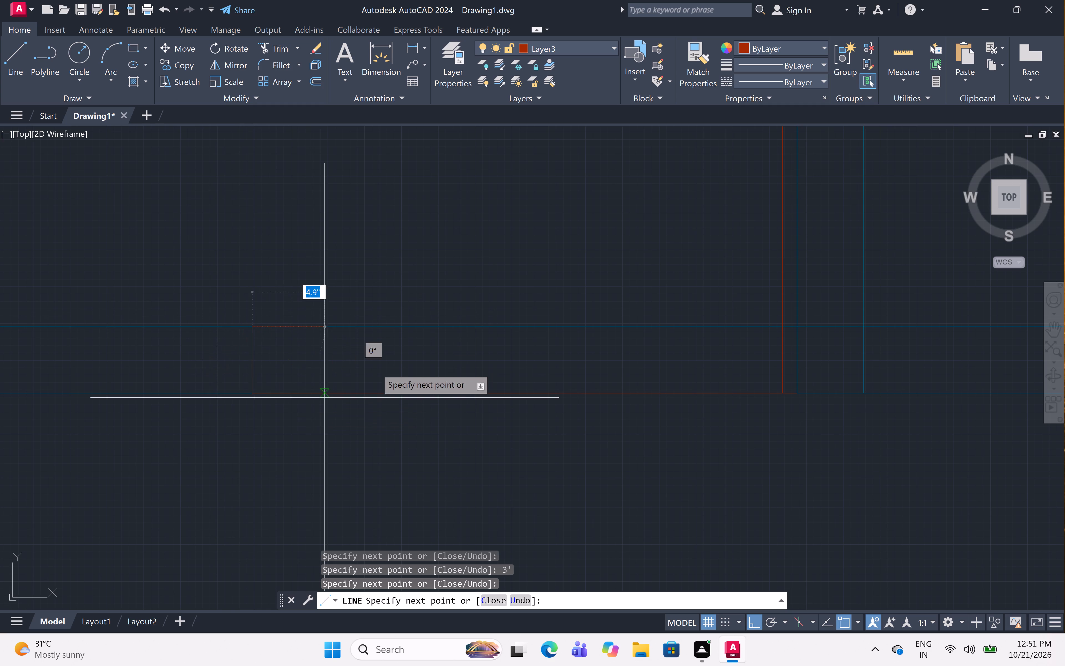
pyautogui.press('Escape')
# From the foot of the right face of the upper-left room's right wall, draw a line 1" right, 2' up and back down.
pyautogui.scroll(-5, 400, 353)
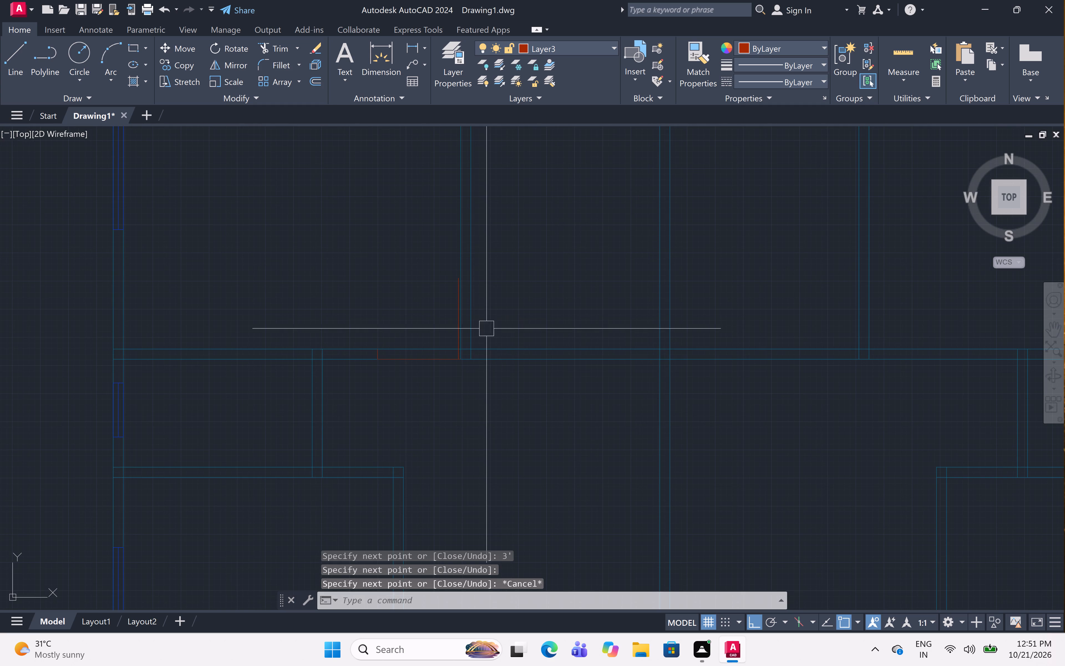
pyautogui.scroll(5, 480, 348)
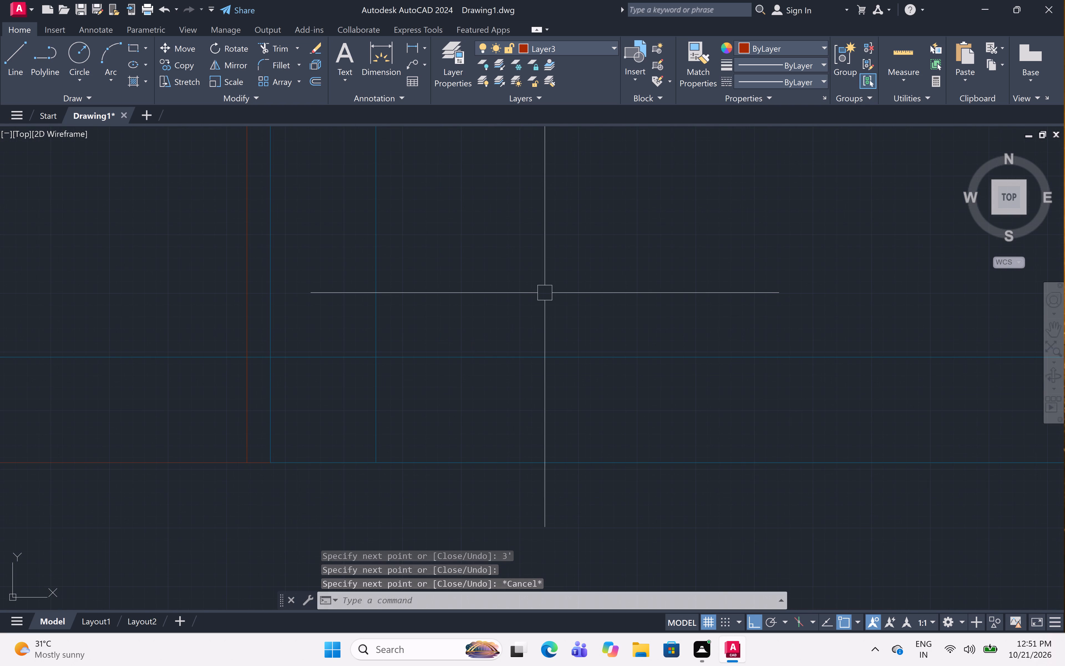
pyautogui.press('l')
pyautogui.press('space')
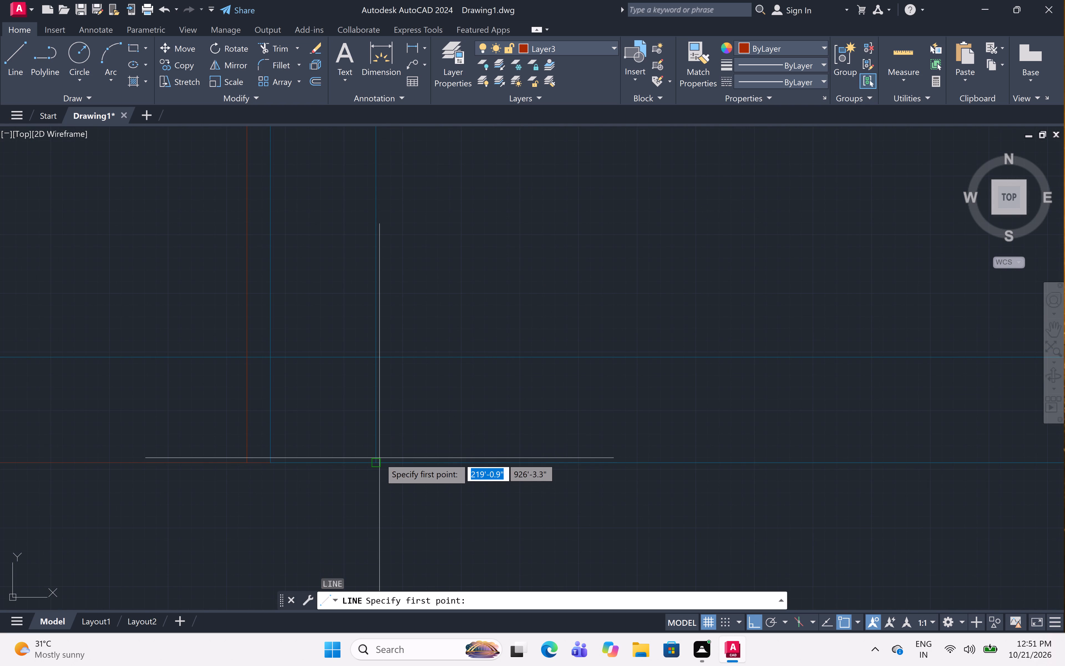
pyautogui.click(376, 462)
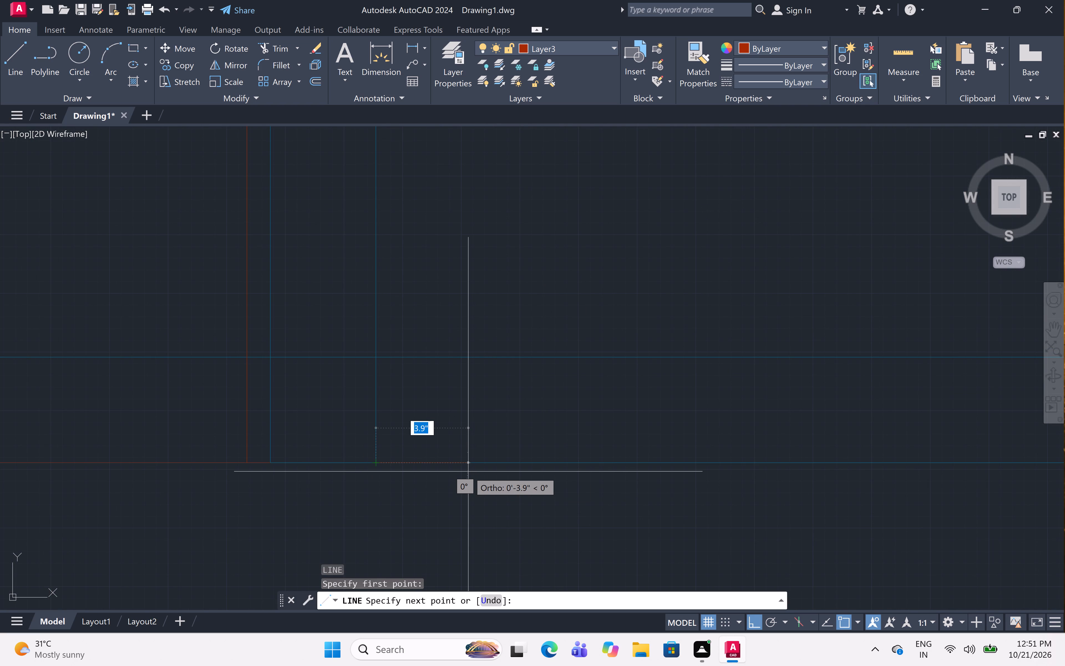
pyautogui.write('1"')
pyautogui.press('space')
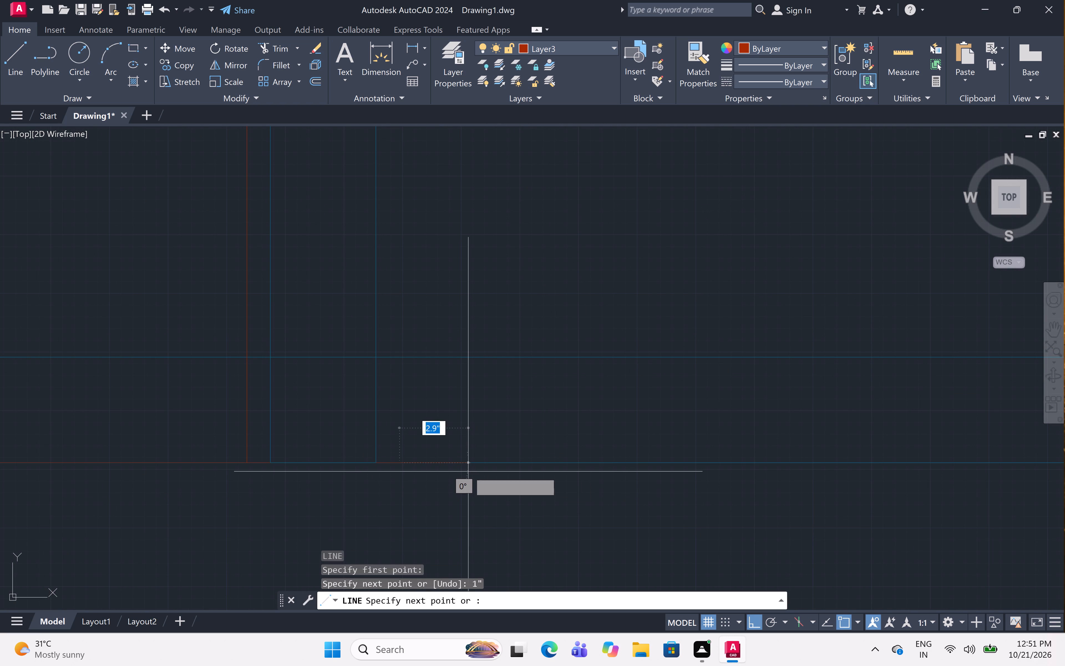
pyautogui.write("2'")
pyautogui.press('space')
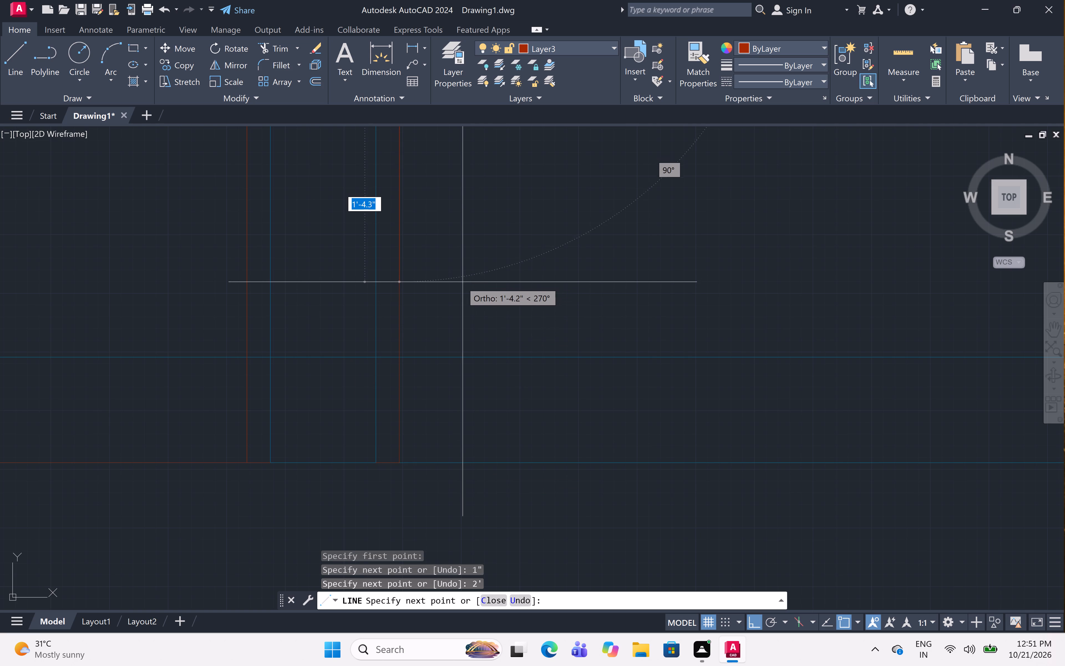
pyautogui.click(401, 461)
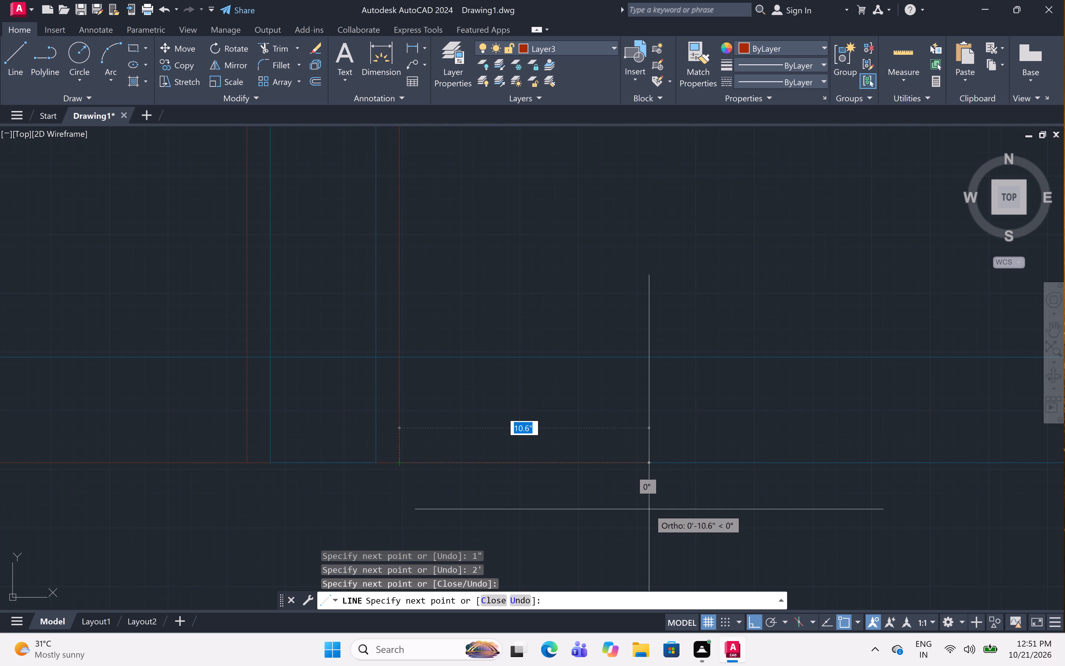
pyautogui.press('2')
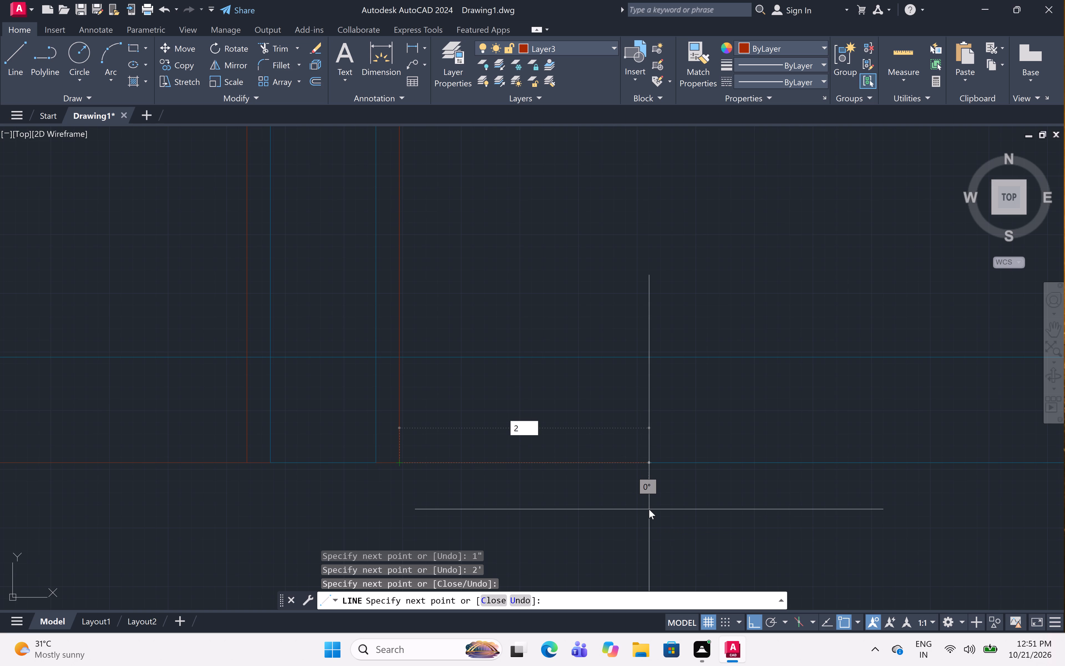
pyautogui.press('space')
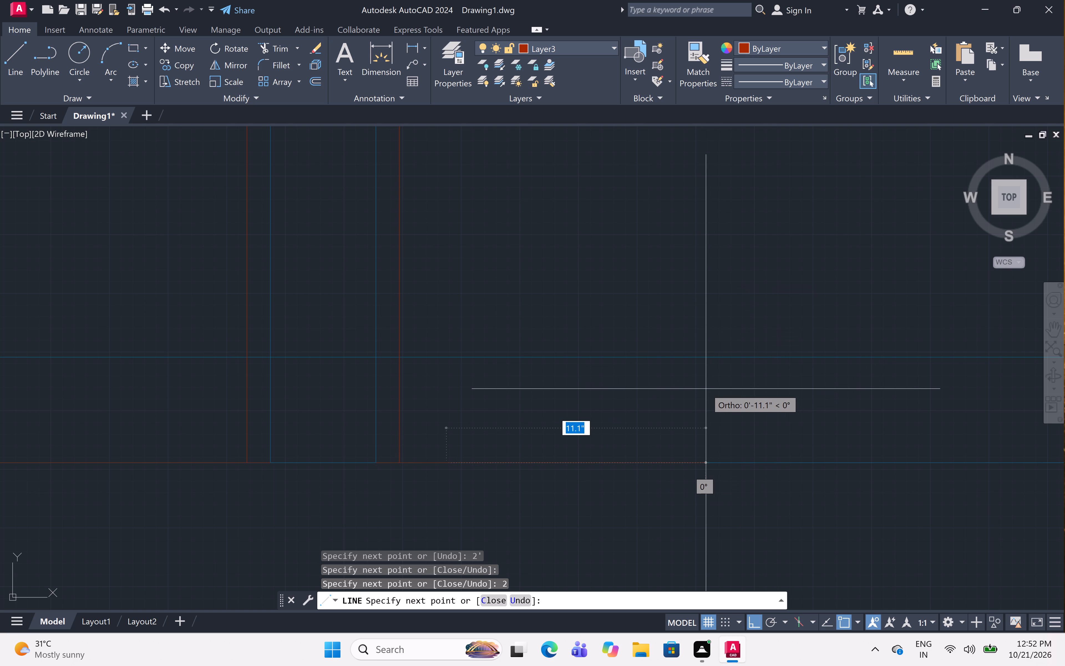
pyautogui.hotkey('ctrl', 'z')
# Continue the line 2' right along the horizontal wall's lower face and up to the wall's upper face.
pyautogui.write("2'")
pyautogui.press('space')
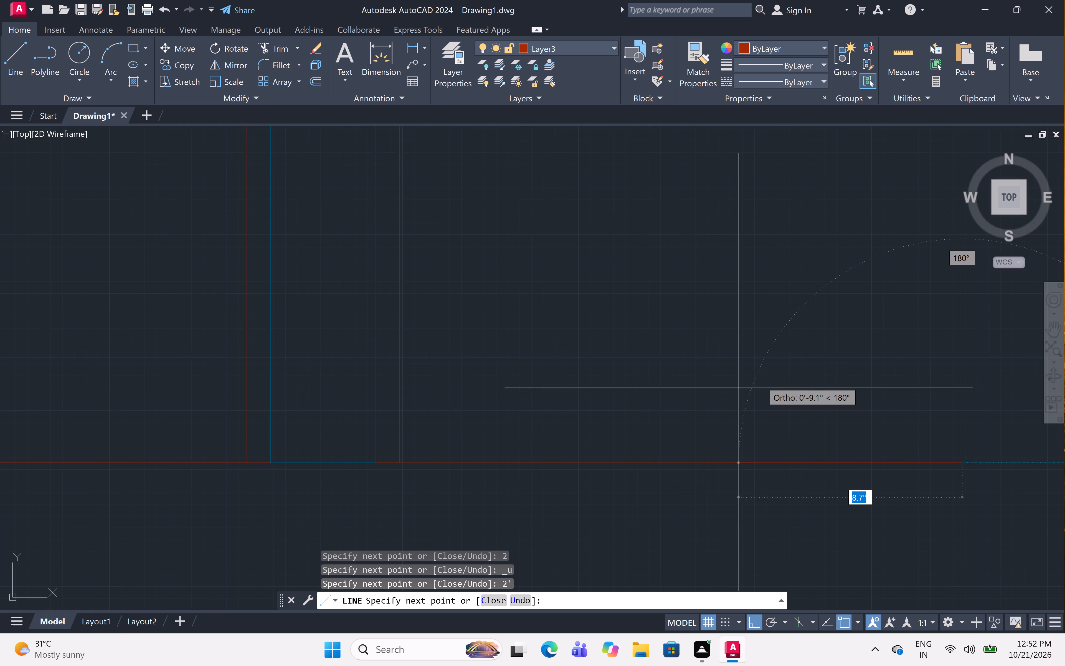
pyautogui.scroll(-4, 770, 378)
pyautogui.scroll(4, 817, 382)
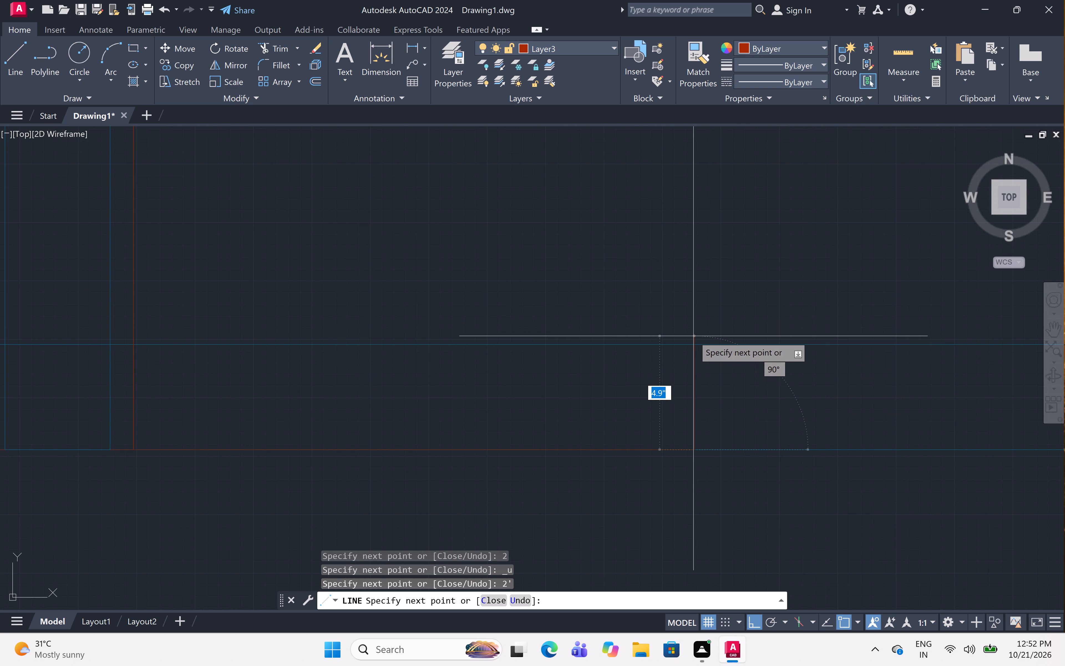
pyautogui.click(695, 349)
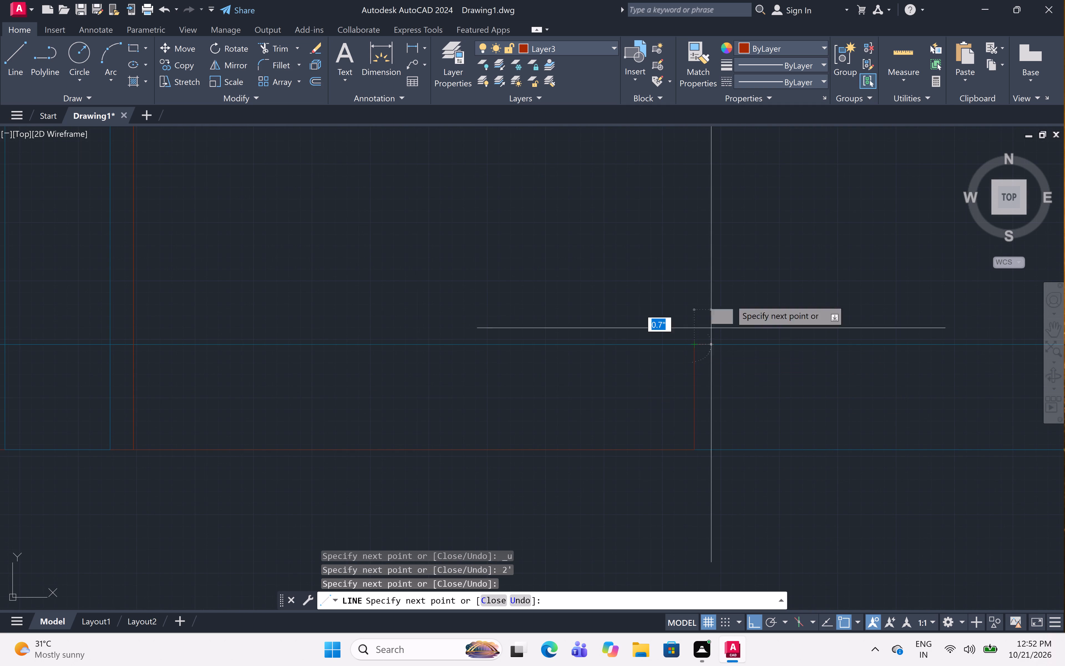
pyautogui.press('Escape')
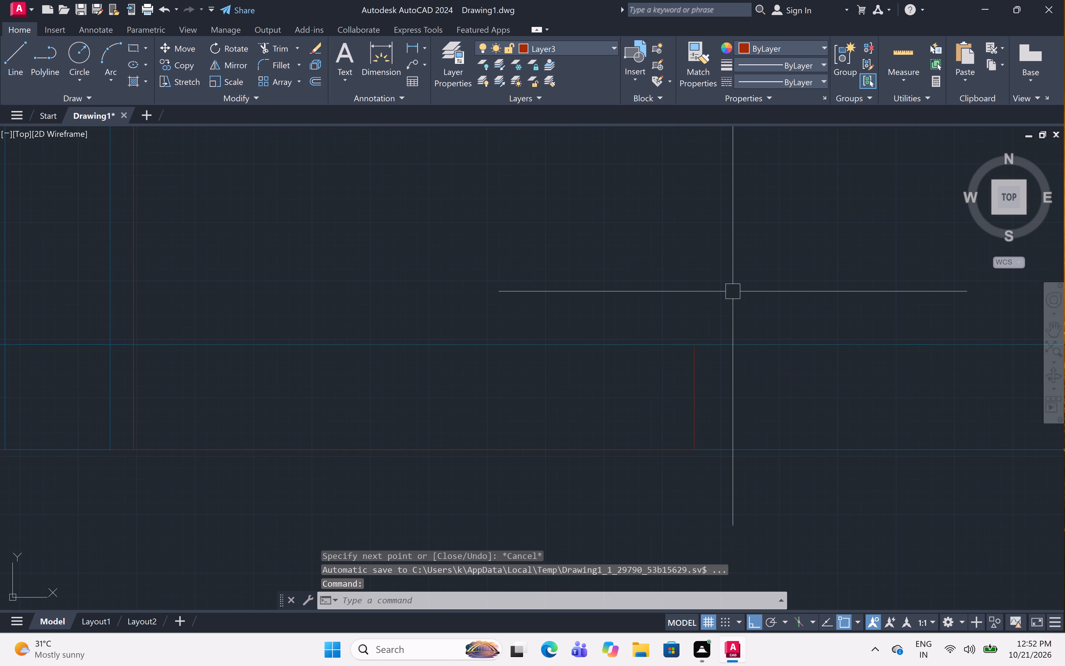
# From the foot of the left face of the upper-right room's left wall, draw a line 1" left, 2' up and back down.
pyautogui.scroll(-5, 733, 291)
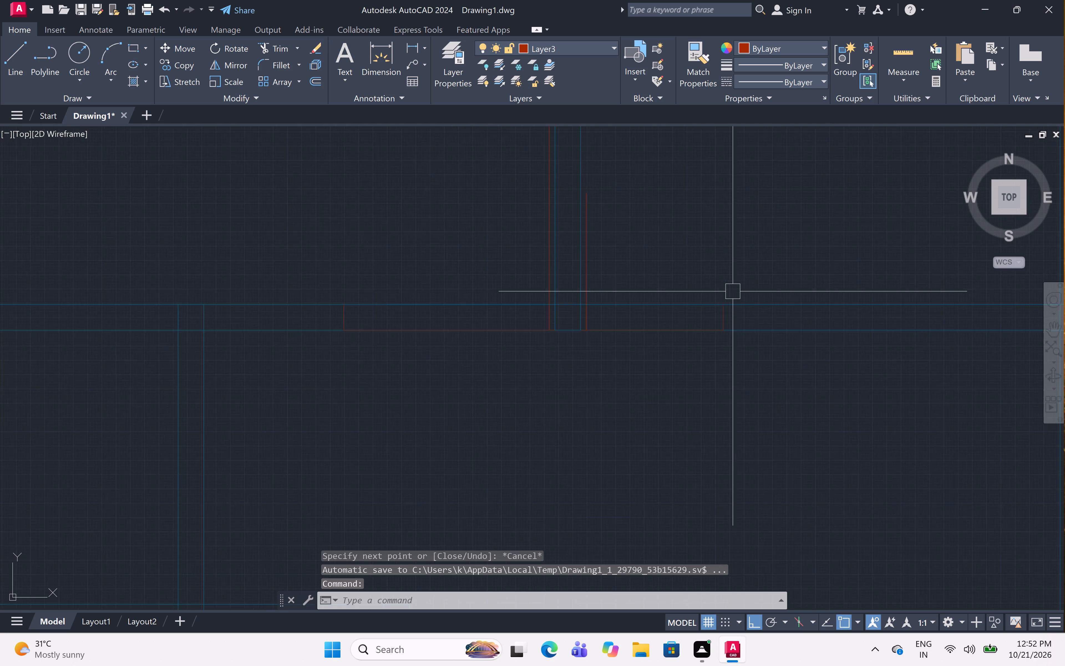
pyautogui.scroll(-3, 759, 365)
pyautogui.moveTo(759, 365); pyautogui.dragTo(677, 362, button='middle')
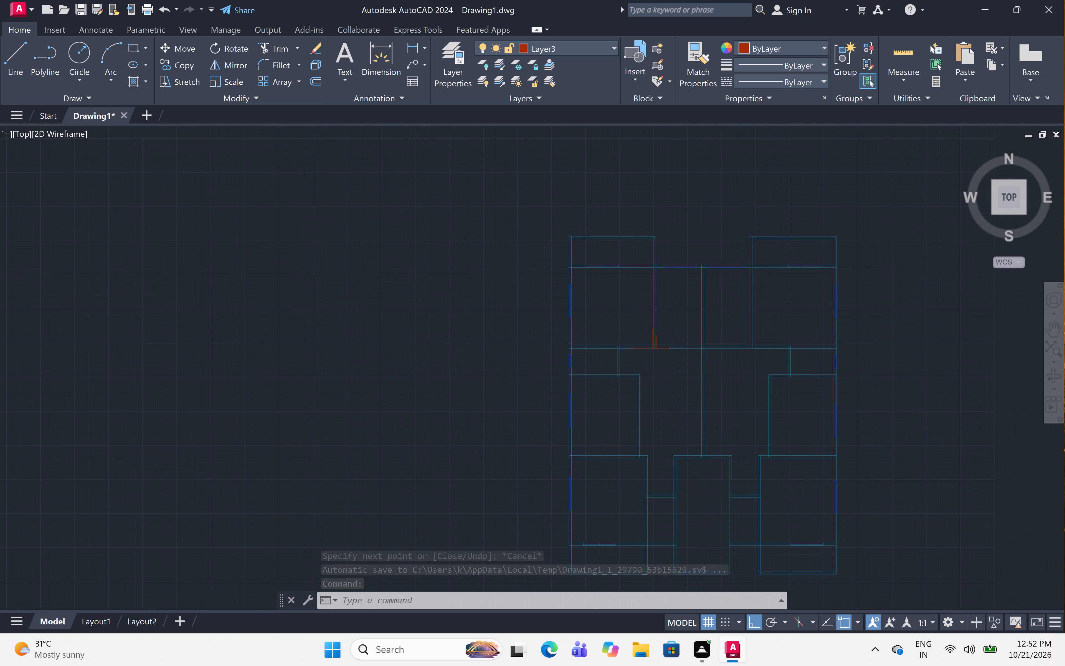
pyautogui.scroll(9, 704, 344)
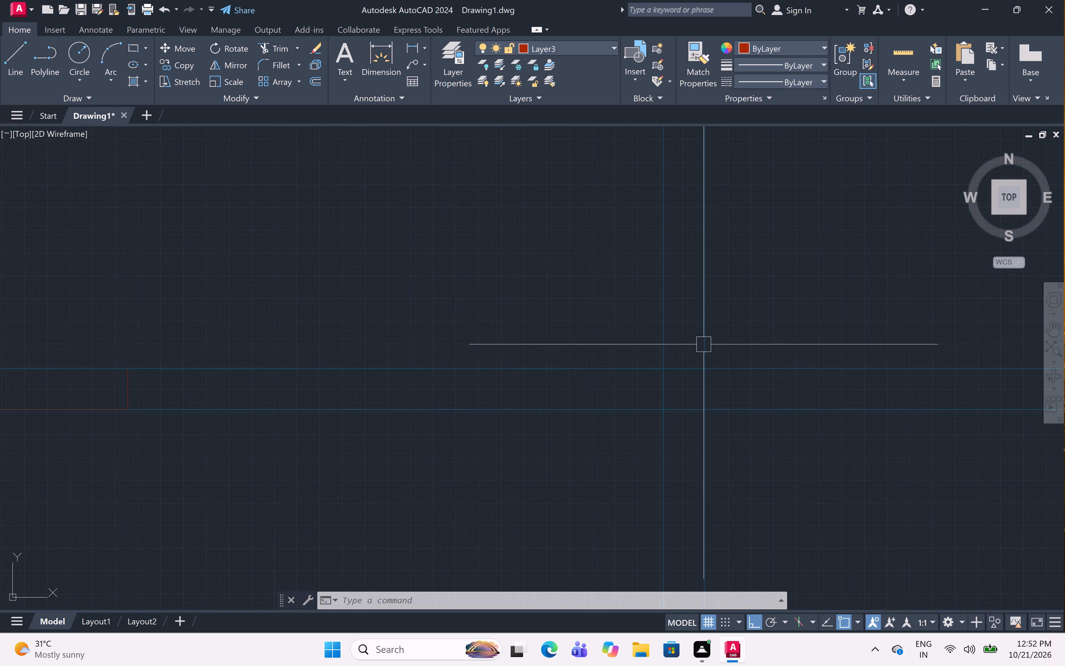
pyautogui.moveTo(759, 311); pyautogui.dragTo(709, 346, button='middle')
pyautogui.scroll(-1, 716, 341)
pyautogui.moveTo(716, 341); pyautogui.dragTo(696, 360, button='middle')
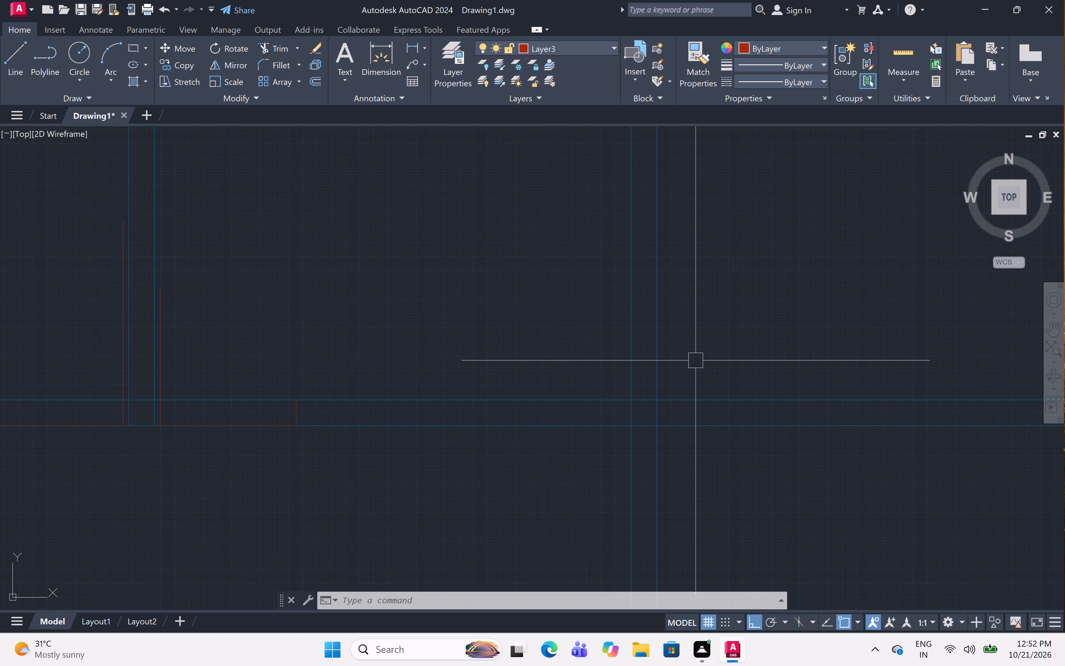
pyautogui.write('l')
pyautogui.press('space')
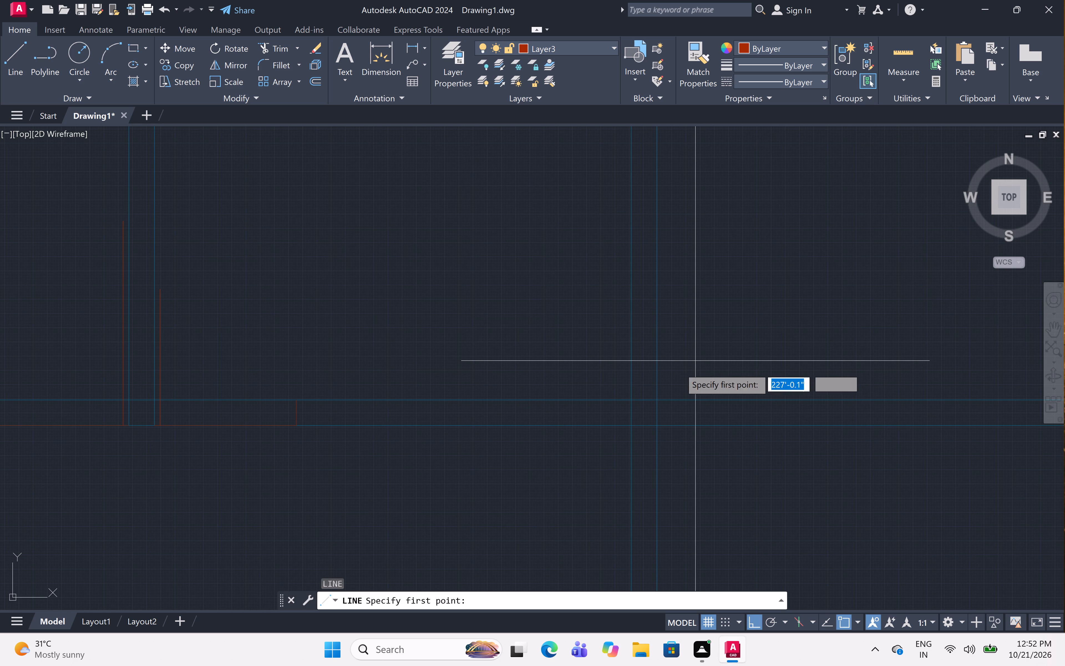
pyautogui.scroll(-5, 668, 372)
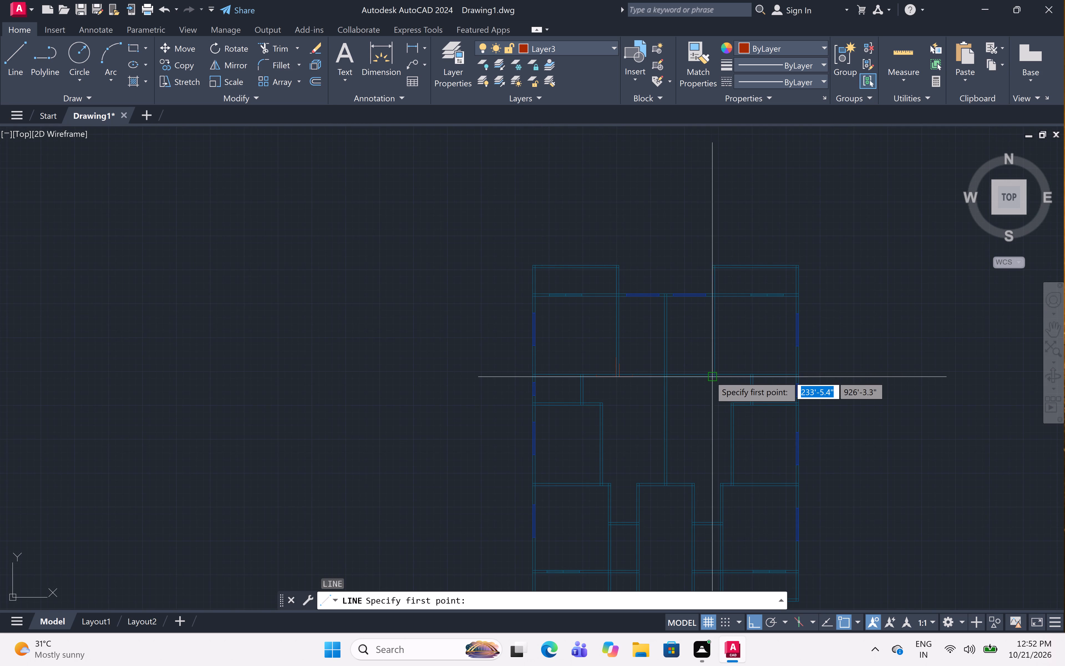
pyautogui.scroll(6, 709, 376)
pyautogui.scroll(1, 746, 381)
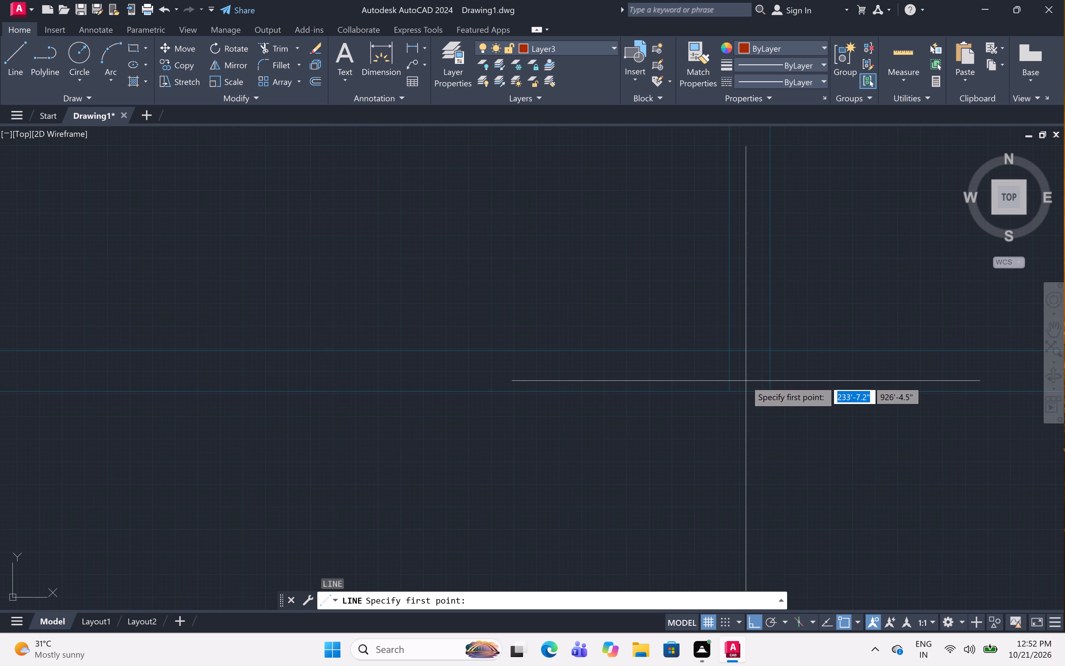
pyautogui.click(730, 394)
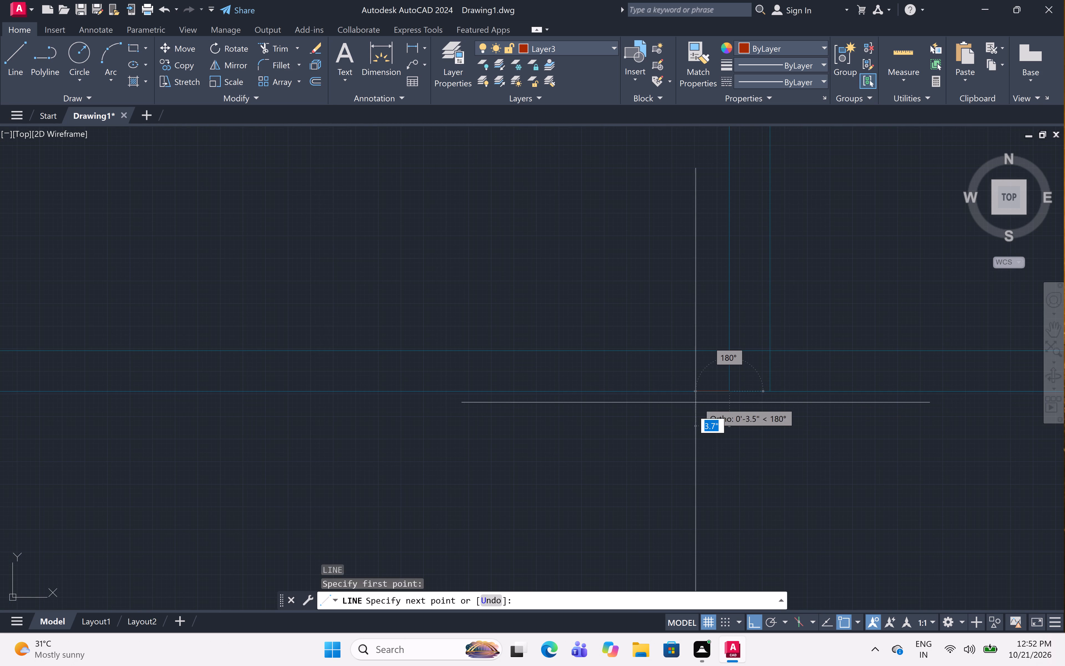
pyautogui.press('1')
pyautogui.hotkey('shift', '"')
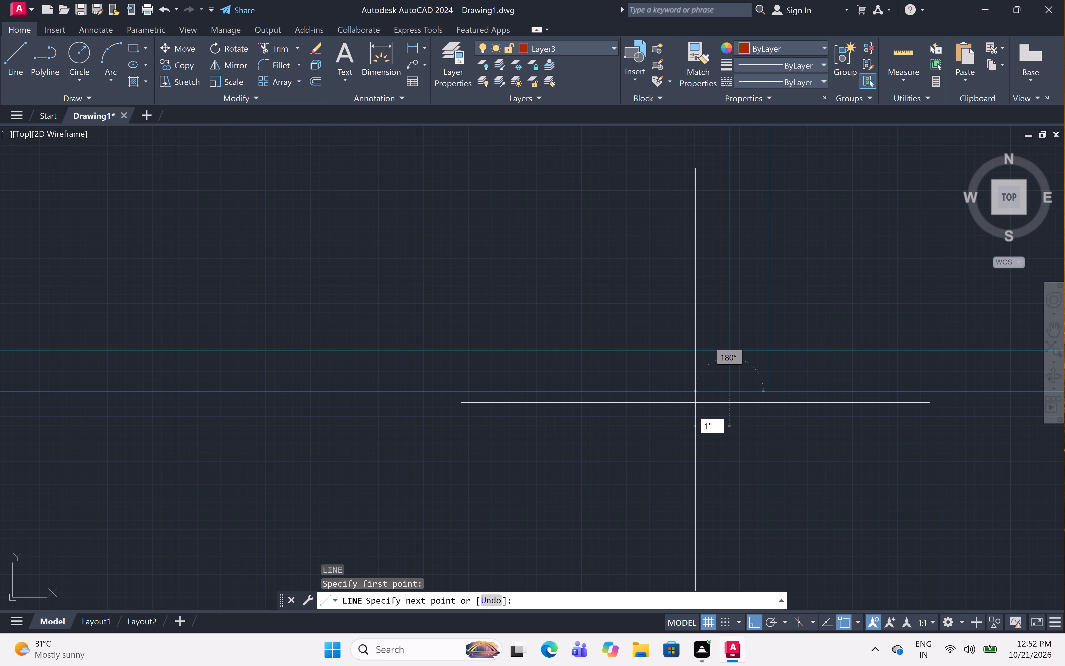
pyautogui.press('space')
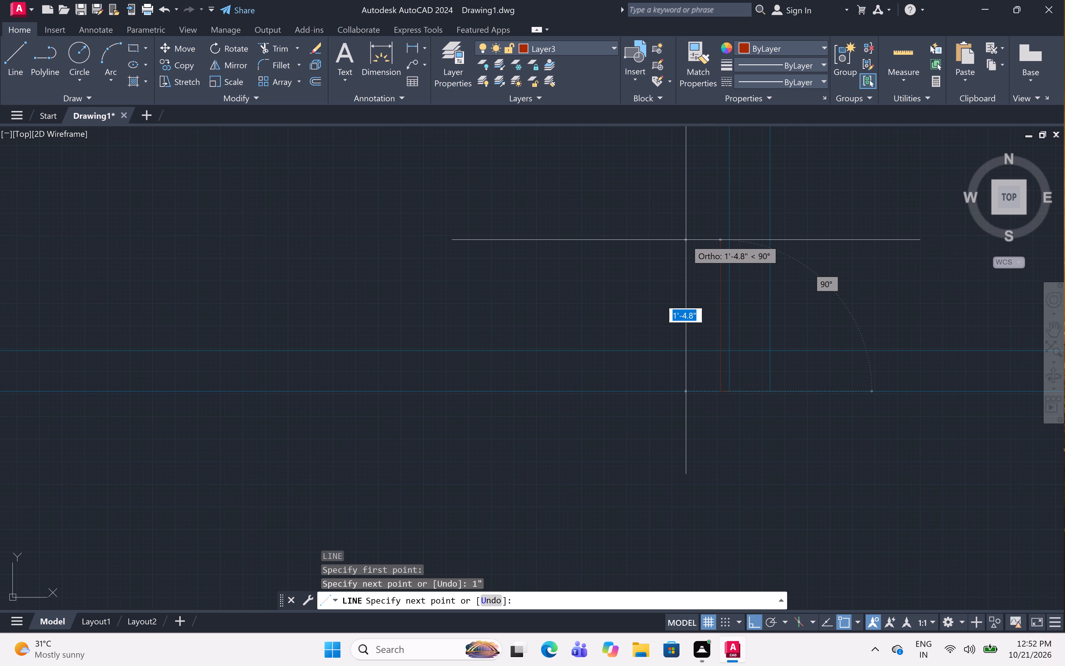
pyautogui.press('2')
pyautogui.write("'")
pyautogui.press('space')
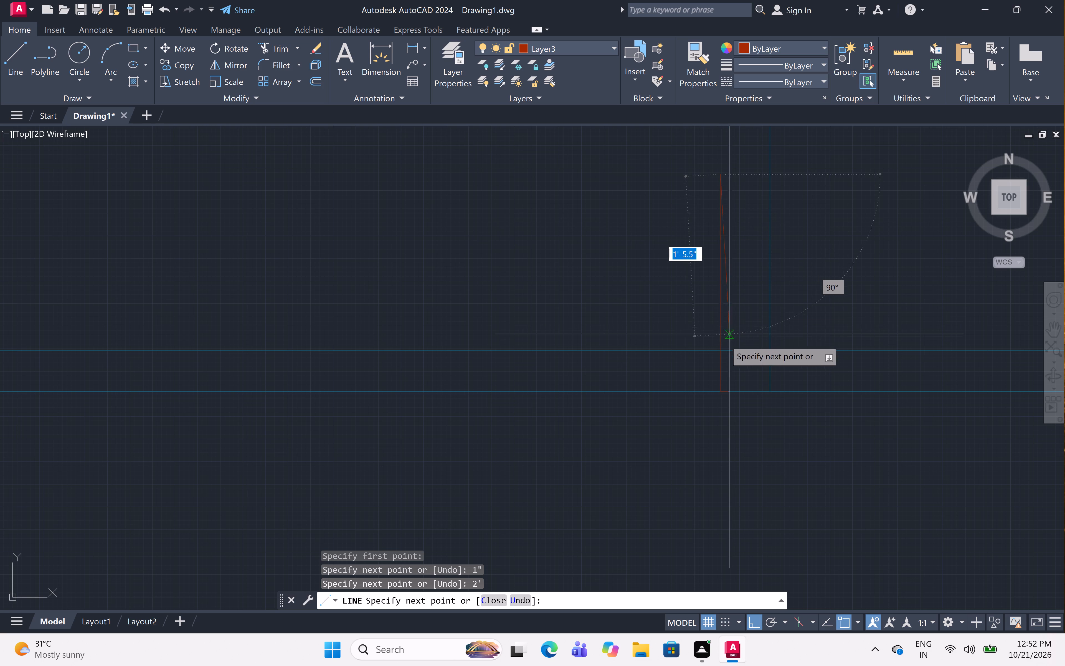
pyautogui.click(717, 391)
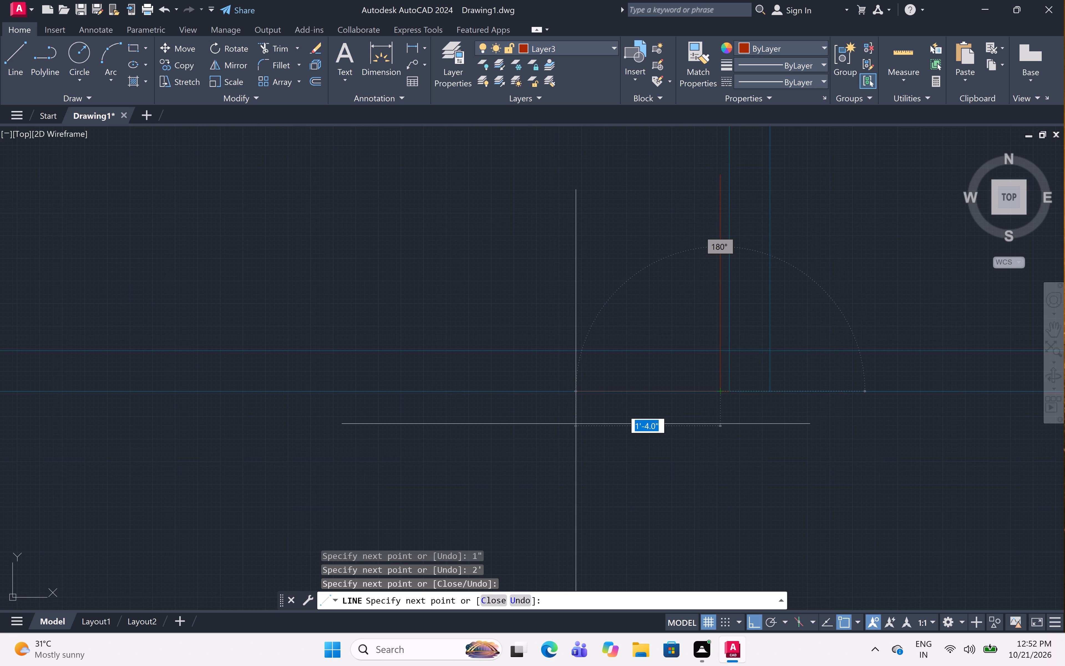
# Continue the line 2' left along the horizontal wall's lower face and up to the wall's upper face.
pyautogui.press('2')
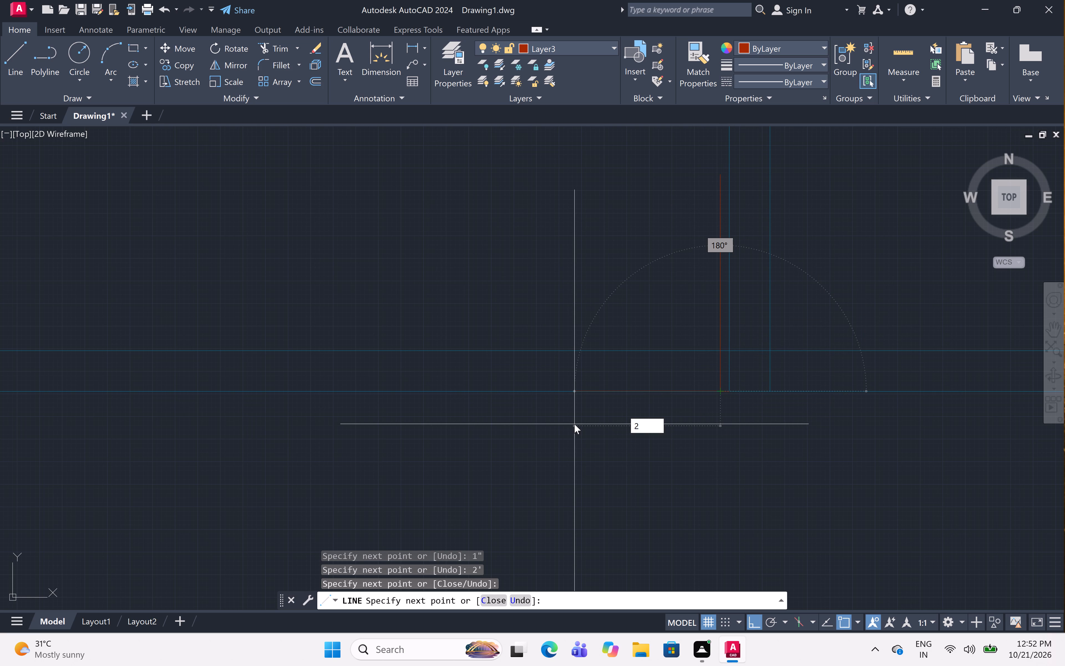
pyautogui.write("'")
pyautogui.press('space')
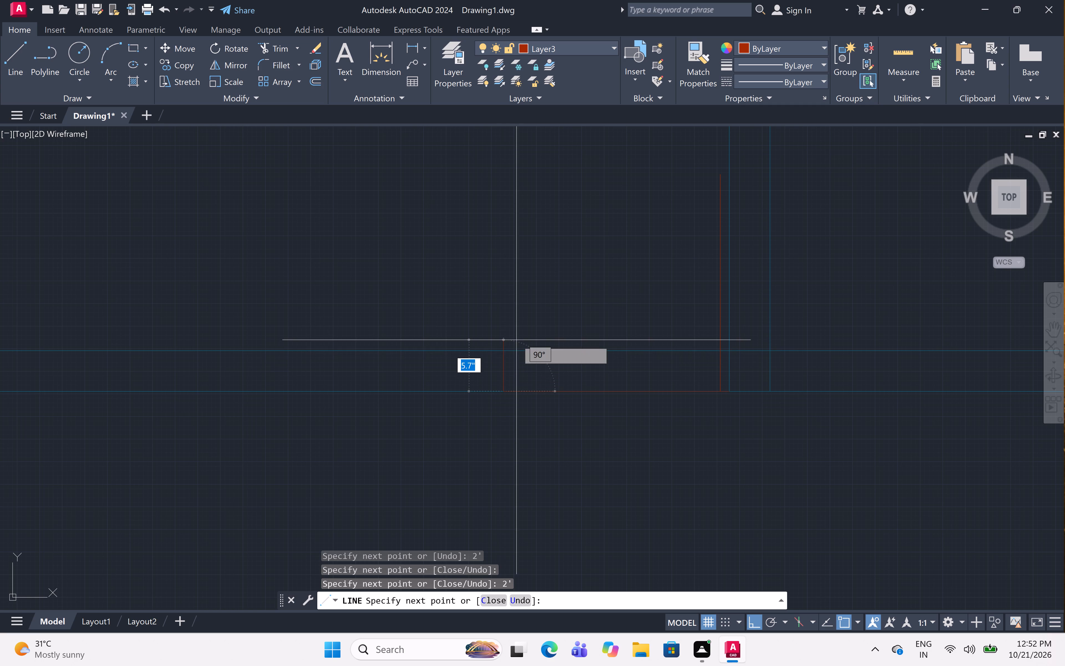
pyautogui.moveTo(500, 352); pyautogui.dragTo(503, 352)
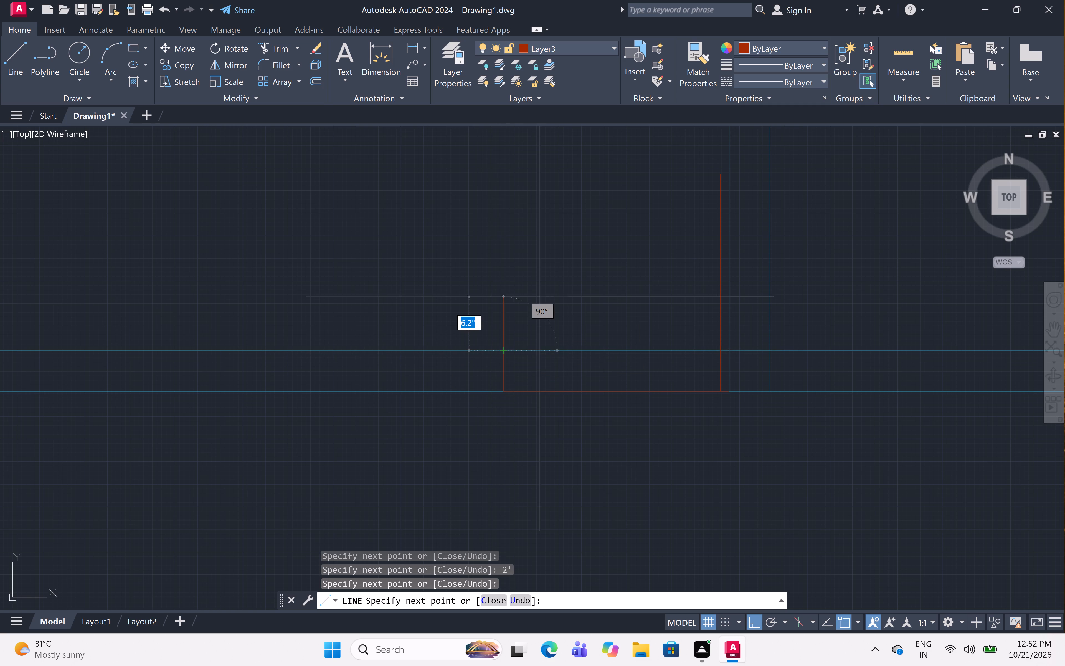
pyautogui.press('Escape')
pyautogui.scroll(-4, 548, 290)
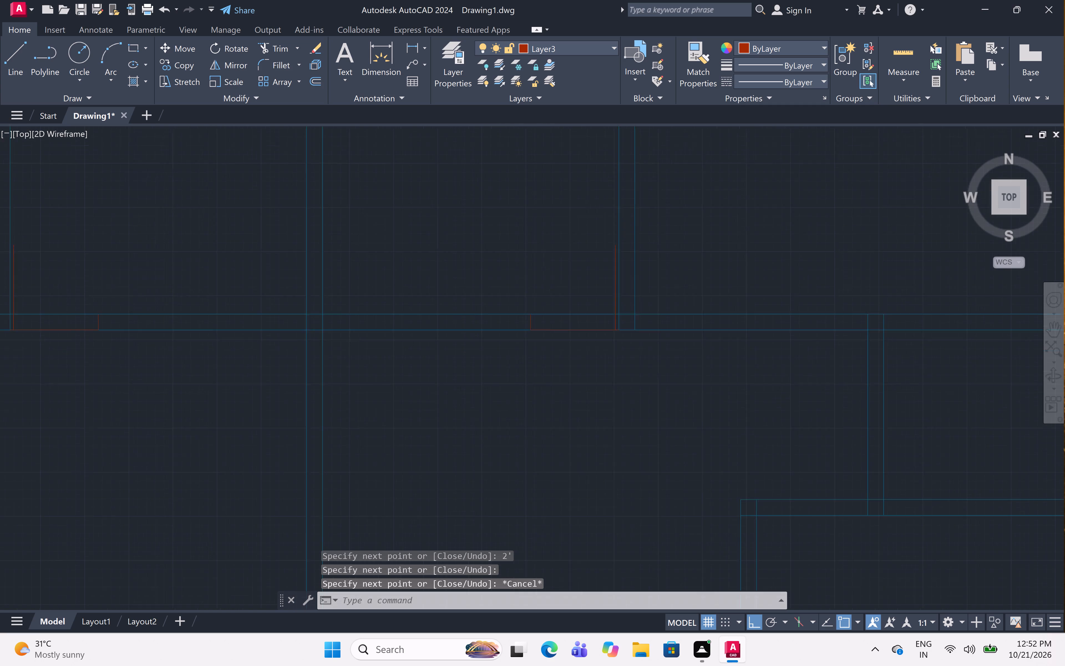
pyautogui.scroll(4, 582, 275)
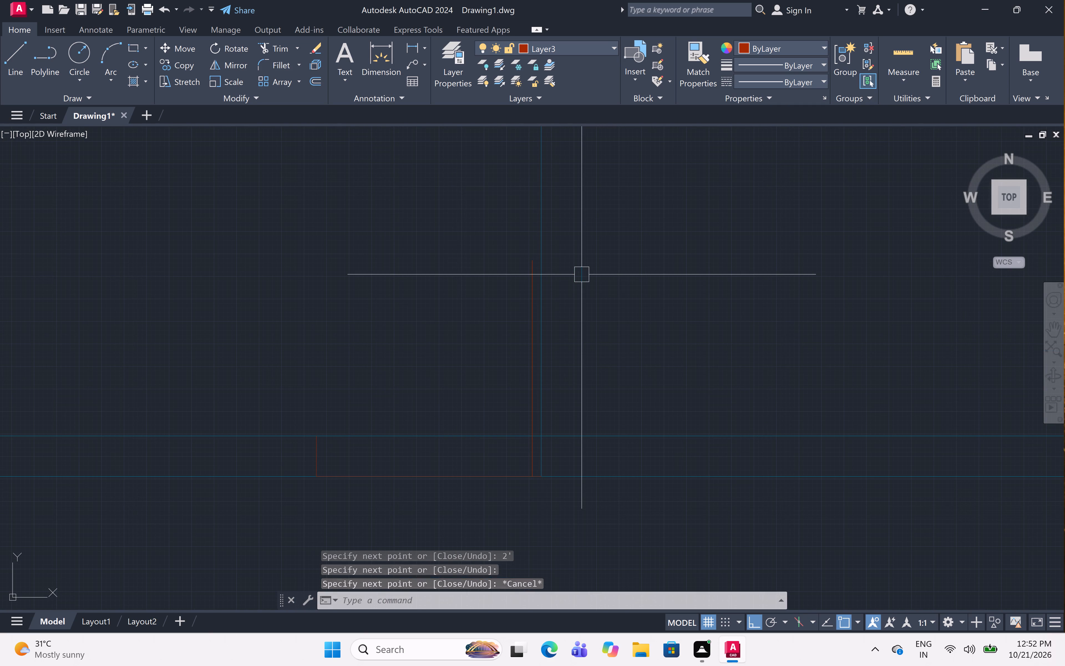
# From the foot of the right face of the upper-right room's left wall, draw a line 1" right, 3' up and back down.
pyautogui.write('l')
pyautogui.press('space')
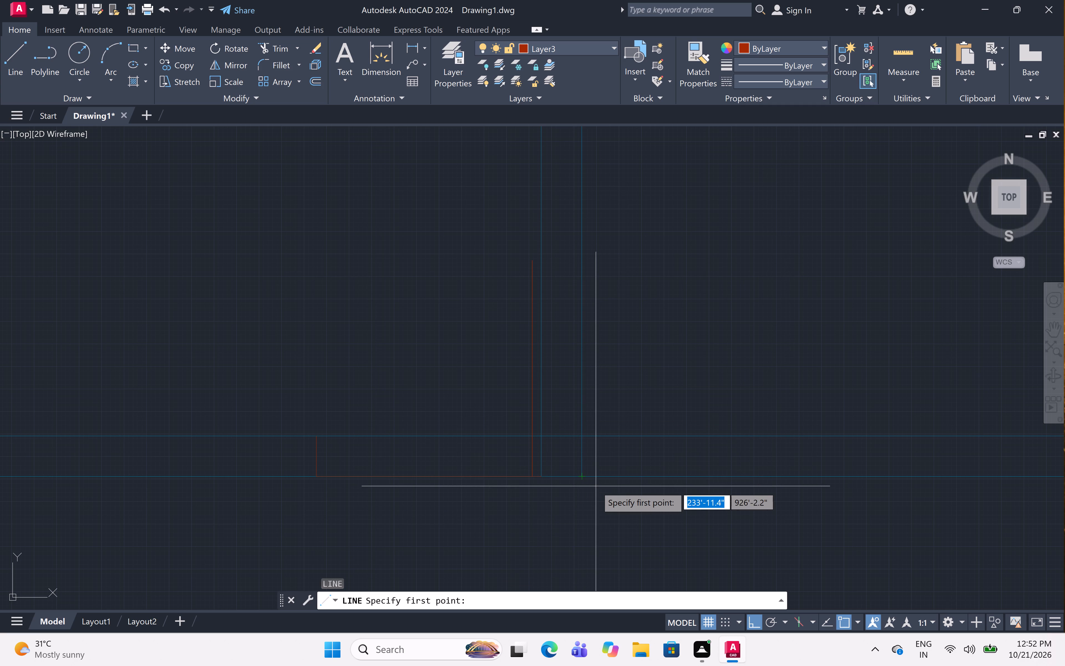
pyautogui.click(584, 478)
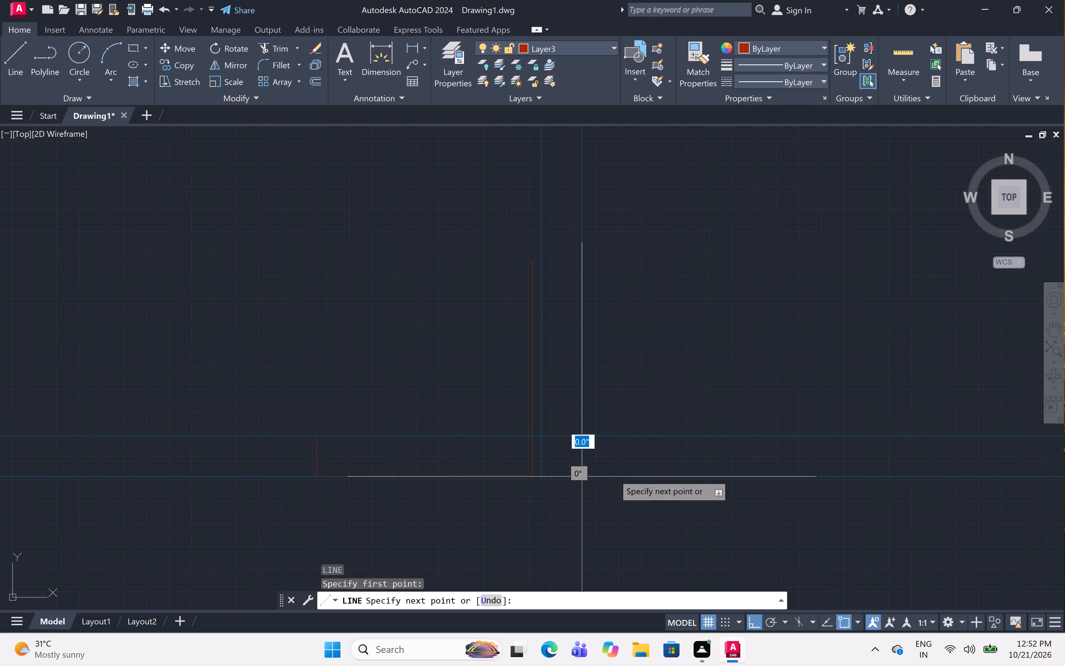
pyautogui.press('1')
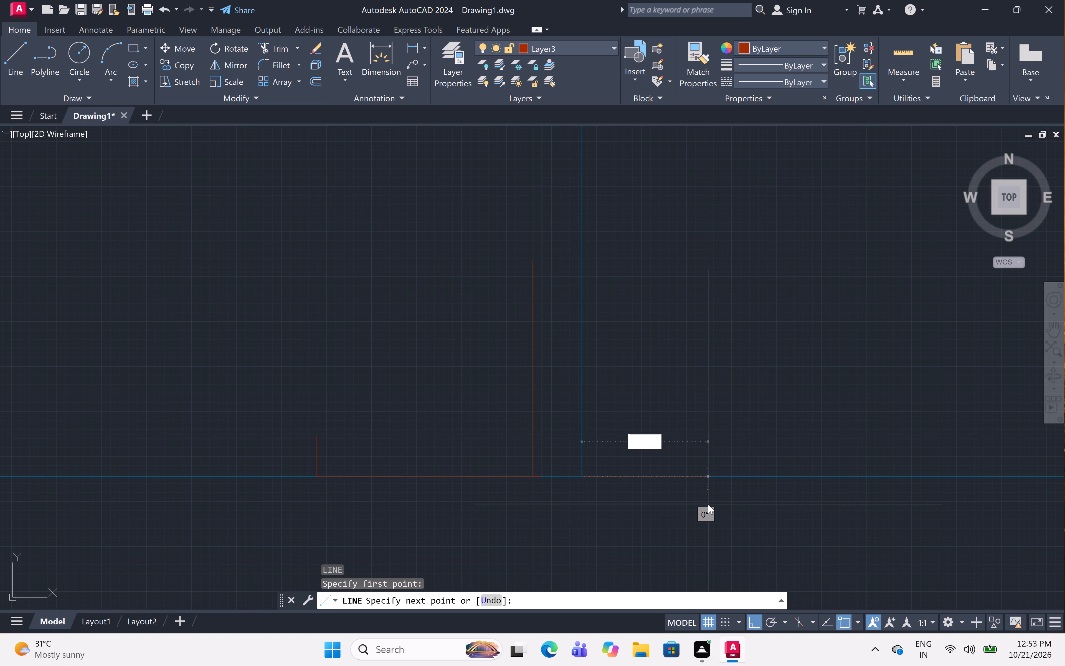
pyautogui.write('"')
pyautogui.press('space')
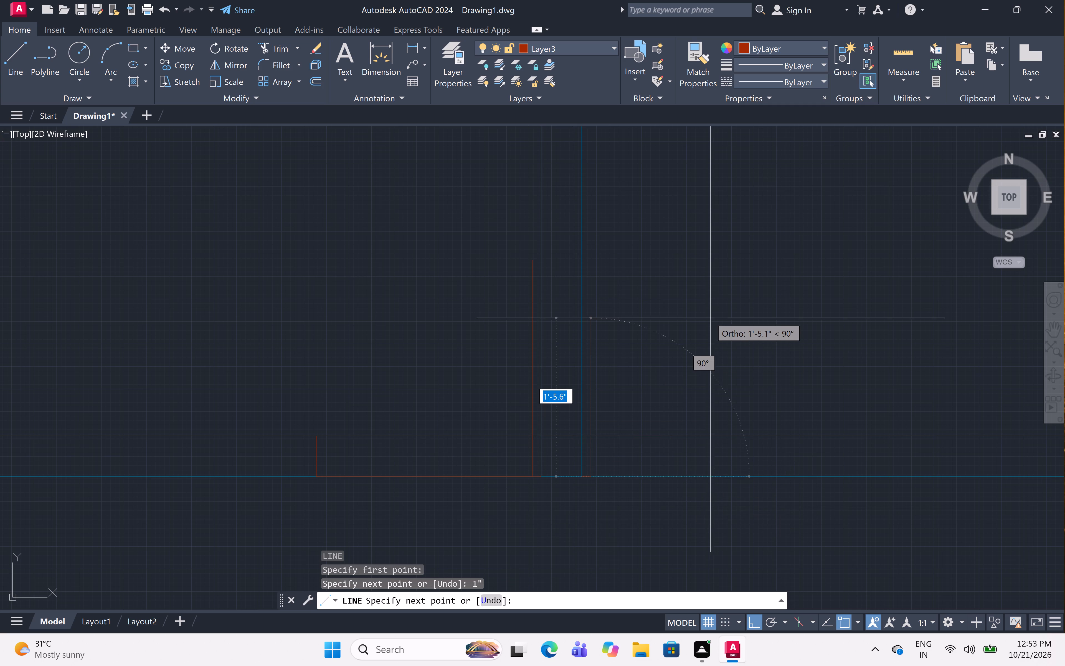
pyautogui.write("3'")
pyautogui.press('space')
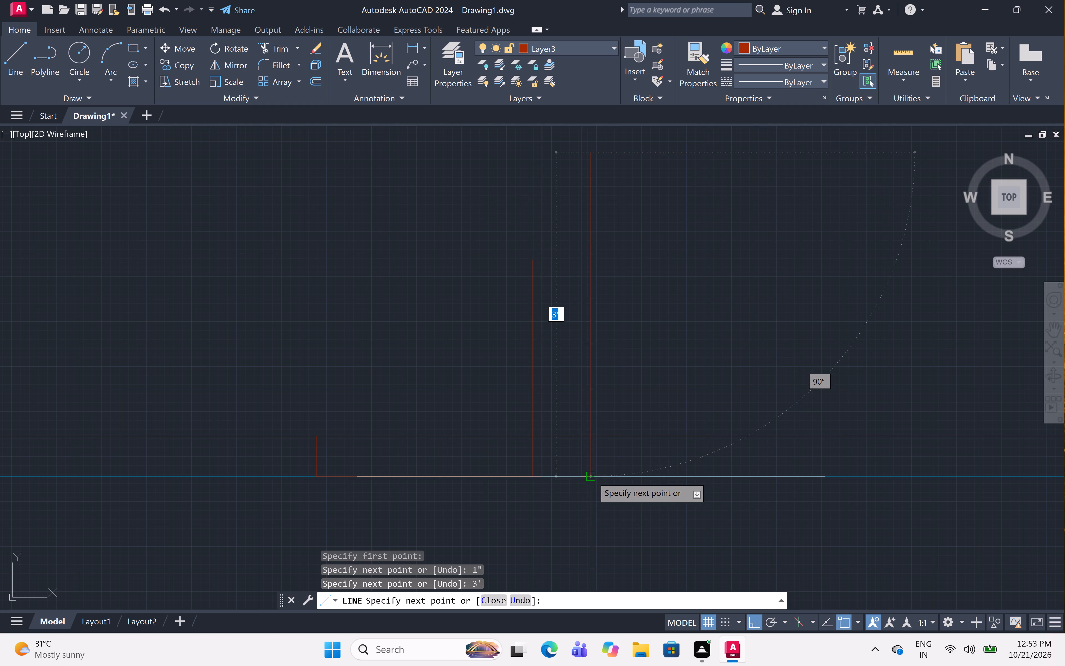
pyautogui.scroll(3, 598, 473)
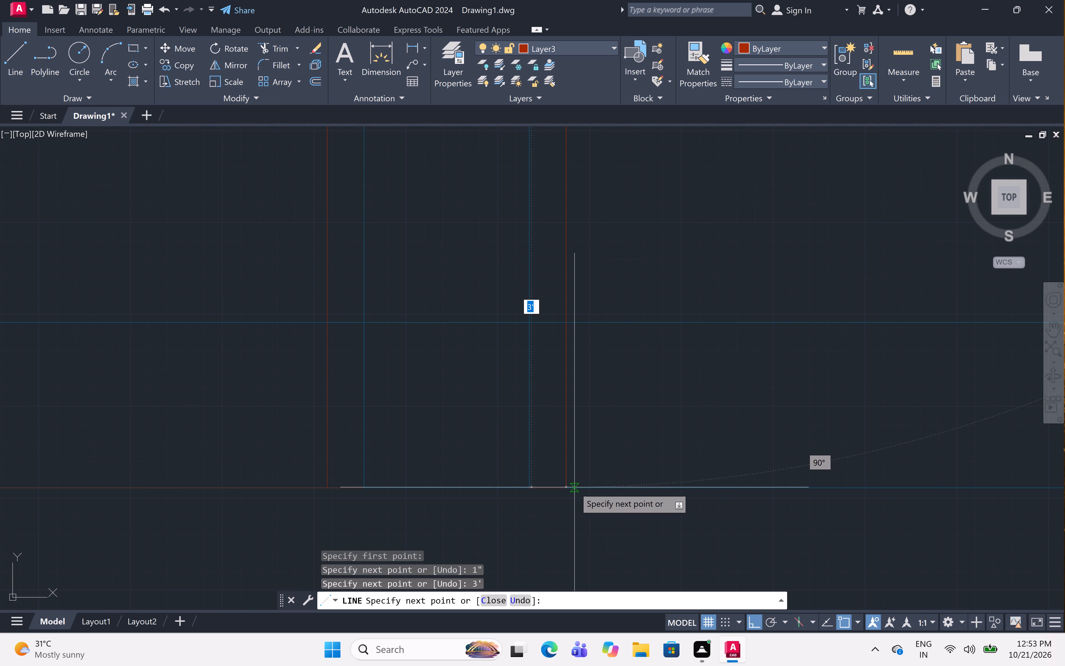
pyautogui.click(567, 484)
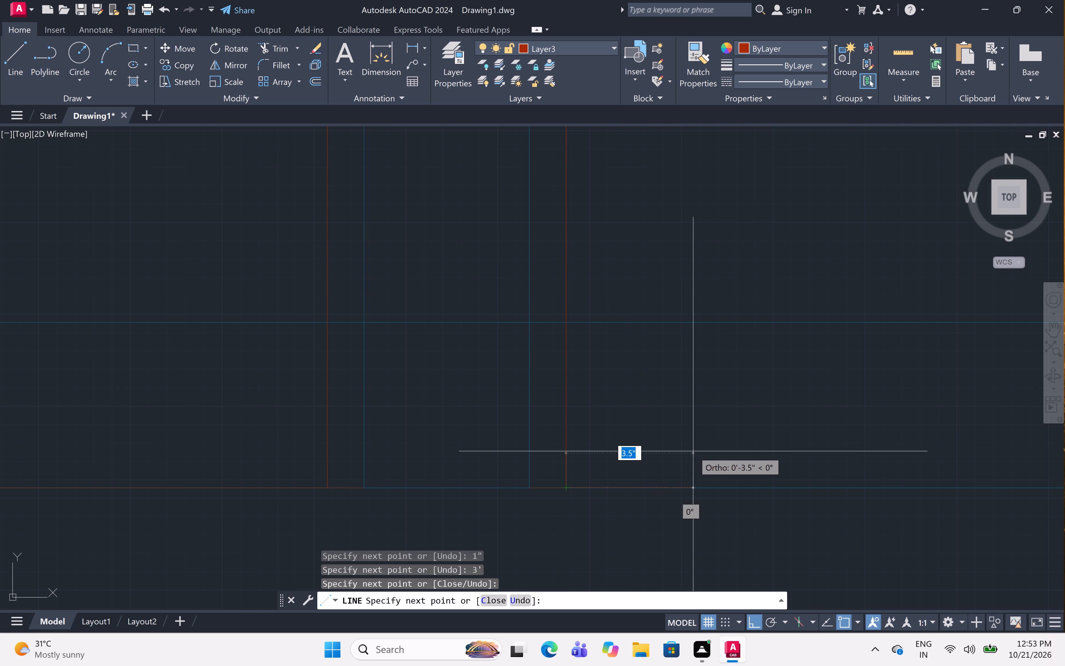
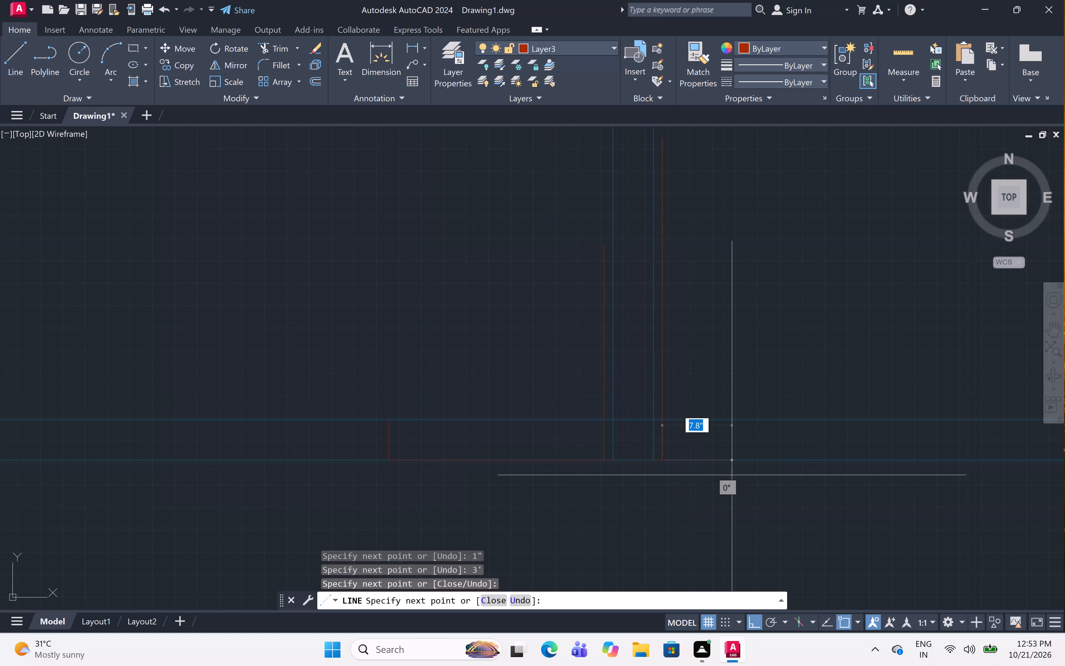
# Continue the line 3' right along the horizontal wall's lower face and up to the wall's upper face.
pyautogui.scroll(-4, 786, 471)
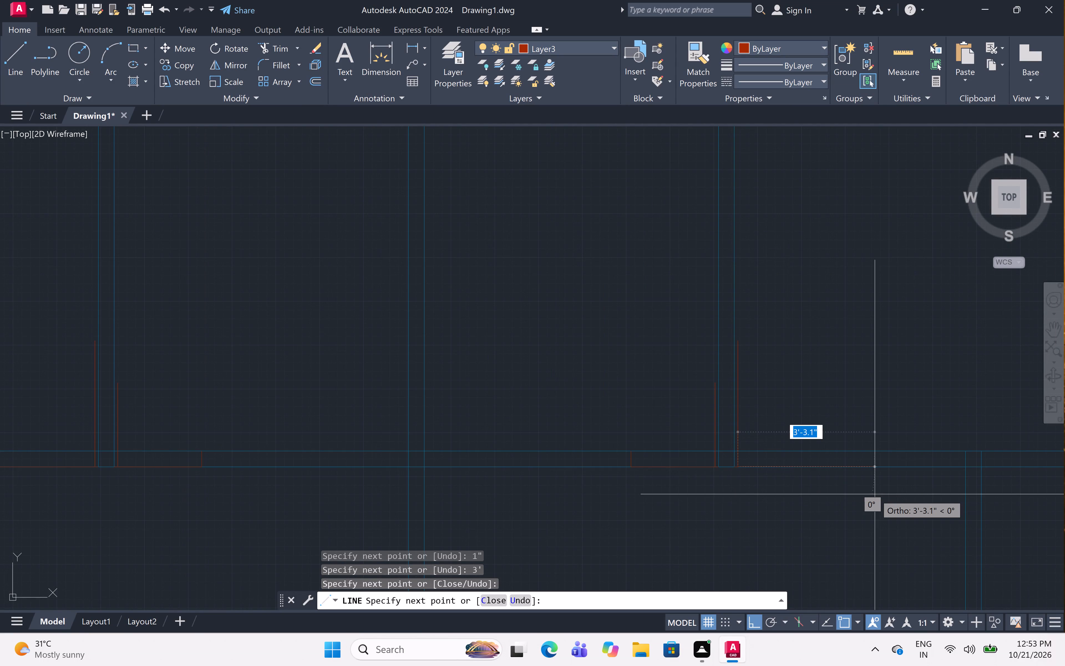
pyautogui.moveTo(875, 494); pyautogui.dragTo(714, 497, button='middle')
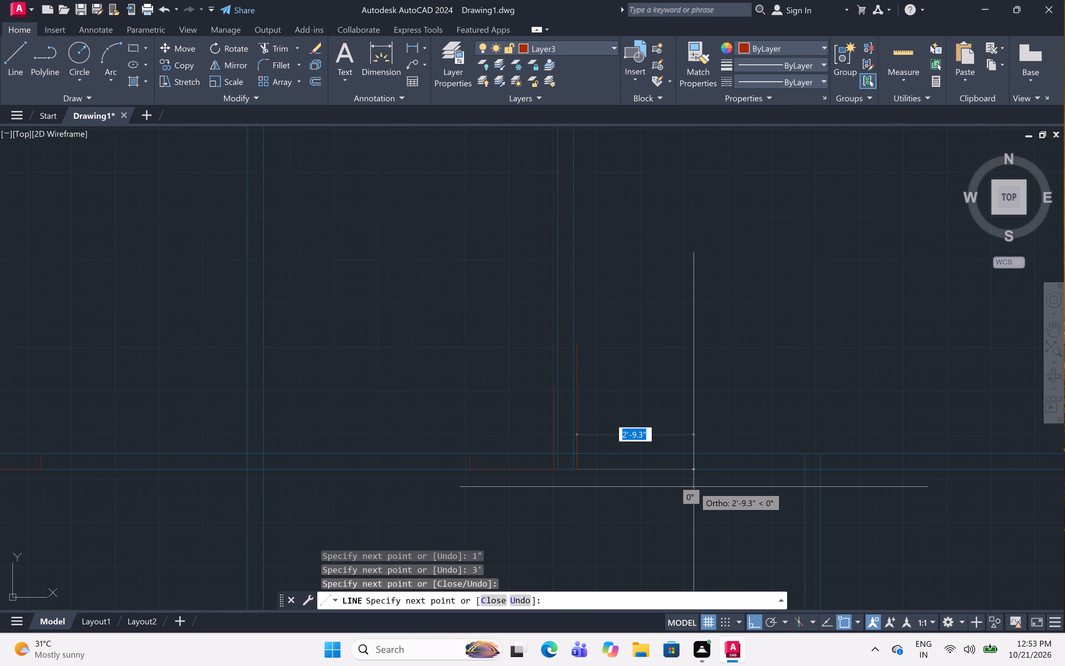
pyautogui.write("3'")
pyautogui.press('space')
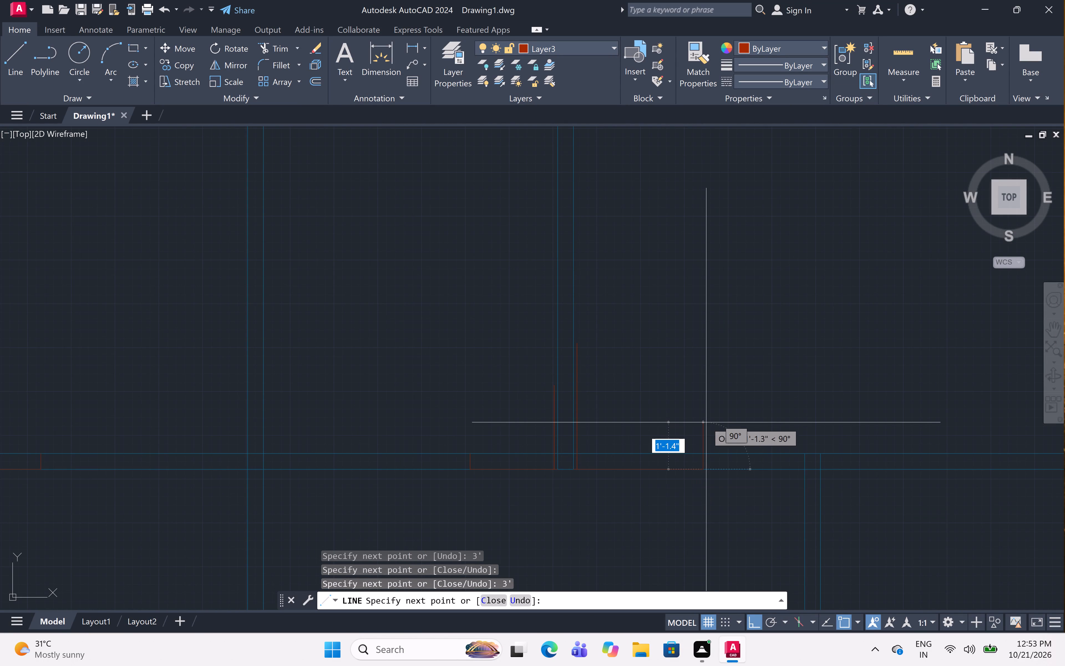
pyautogui.scroll(3, 720, 455)
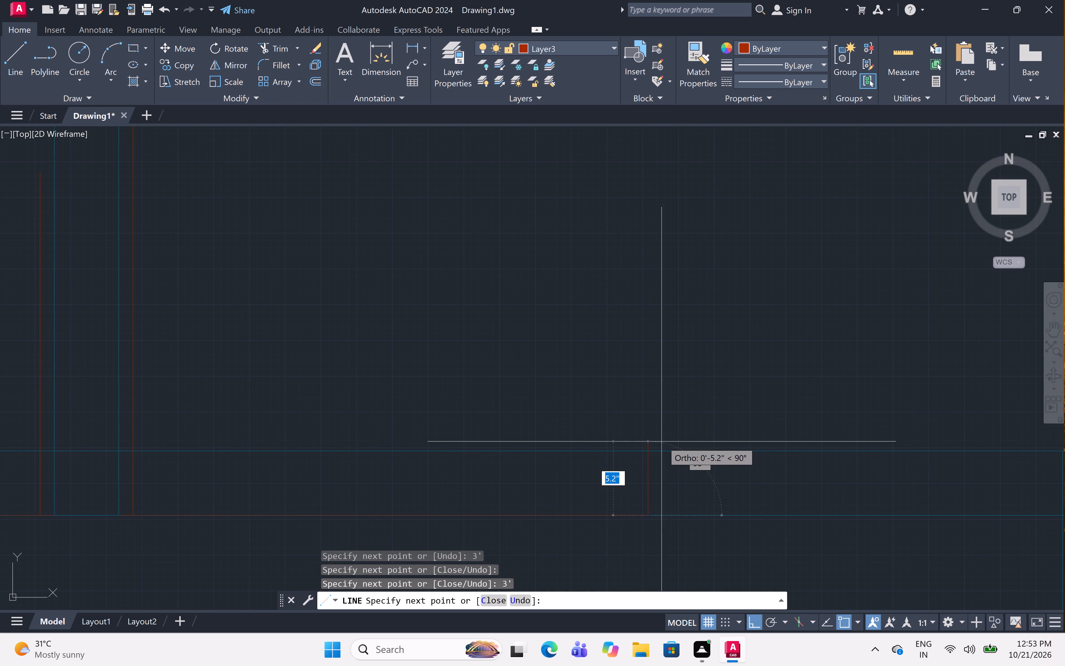
pyautogui.click(648, 448)
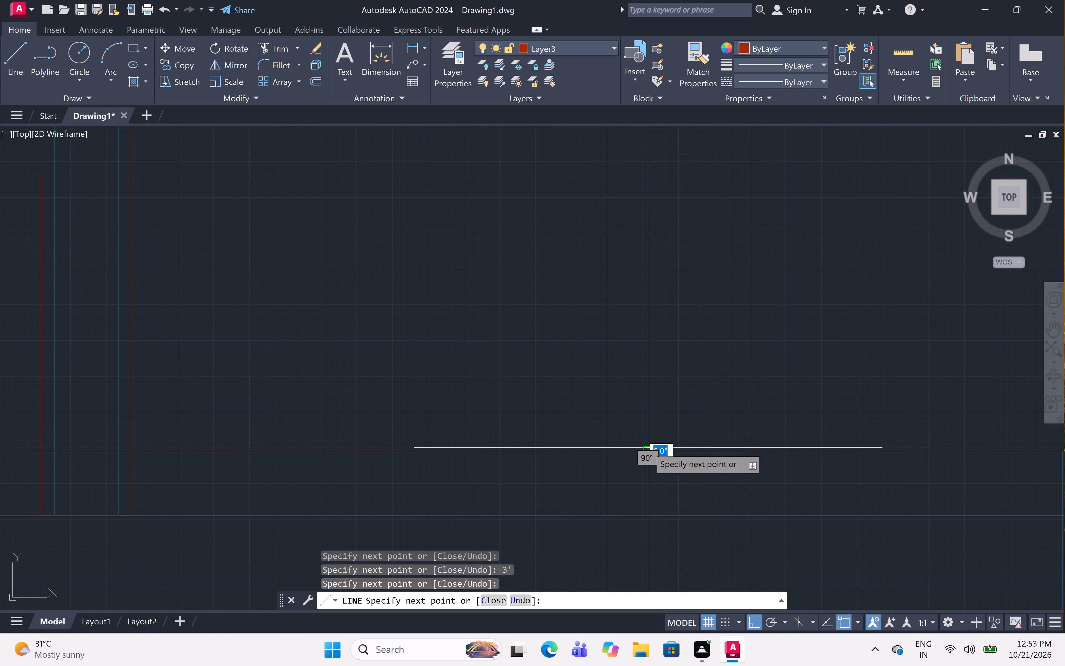
pyautogui.press('Escape')
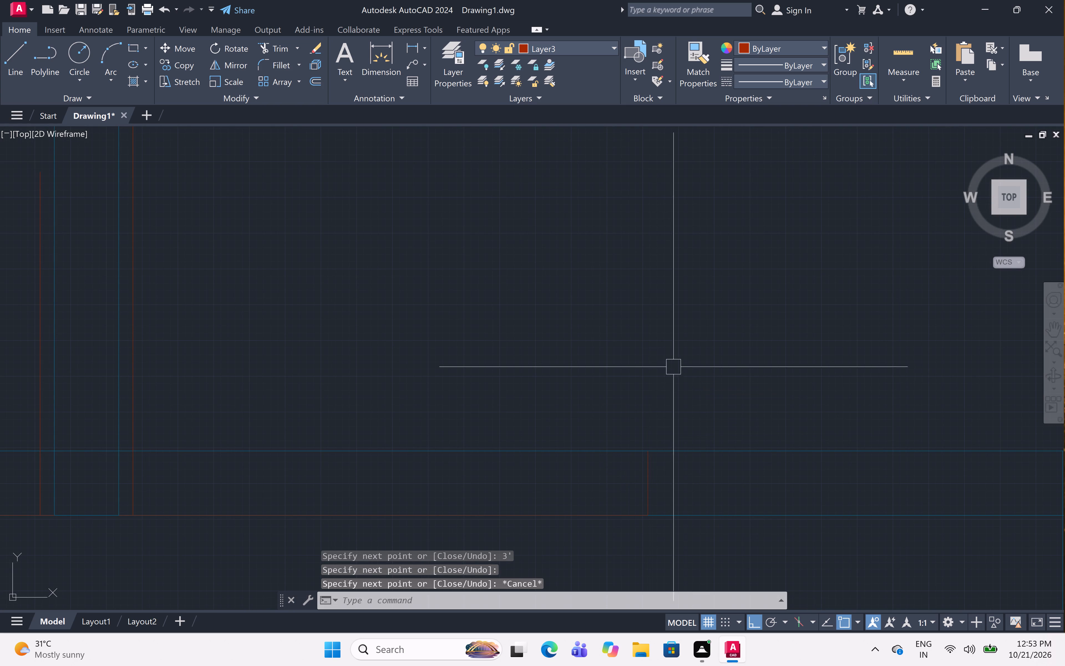
# Look over the floor plan, examining the existing door outlines and the wall junctions around the lower central room.
pyautogui.scroll(-6, 665, 379)
pyautogui.scroll(-2, 640, 369)
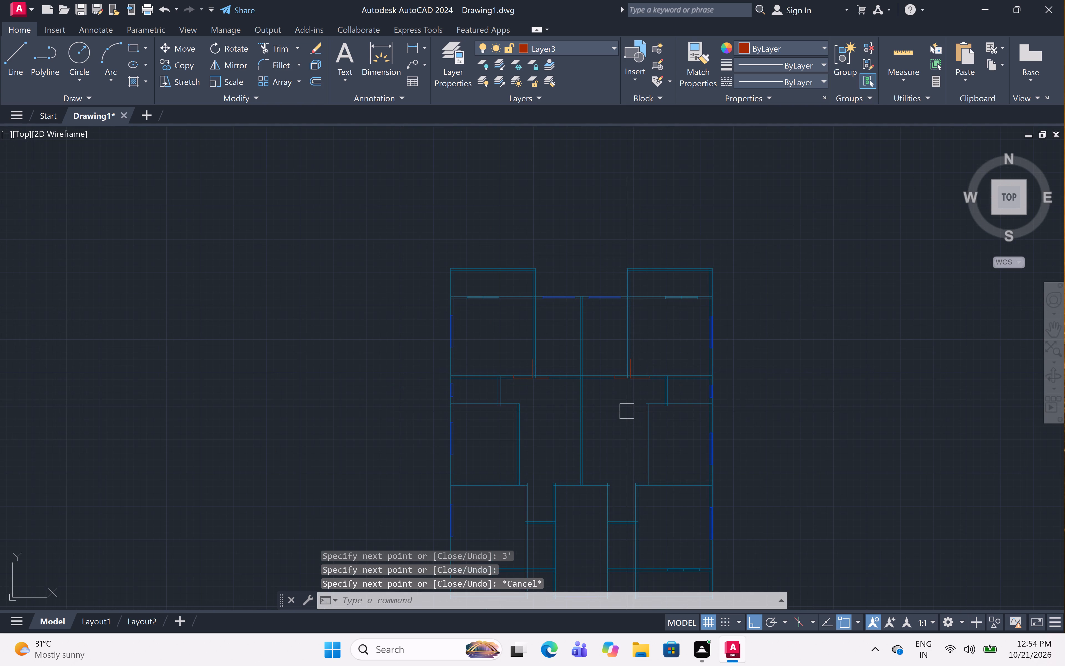
pyautogui.scroll(2, 572, 359)
pyautogui.scroll(-2, 572, 359)
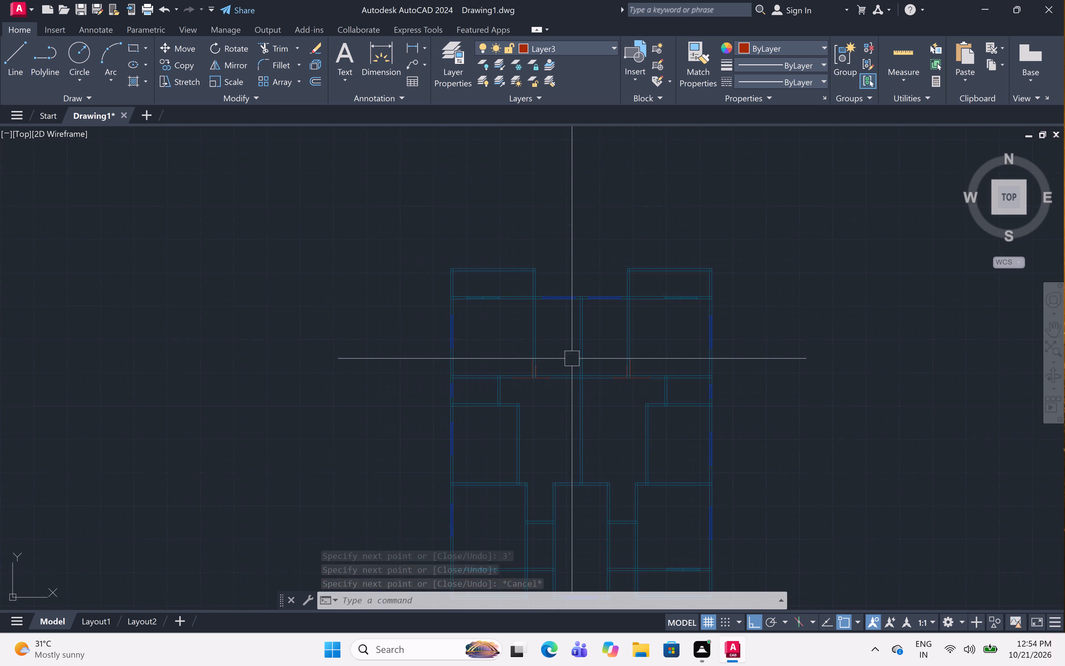
pyautogui.scroll(-1, 572, 359)
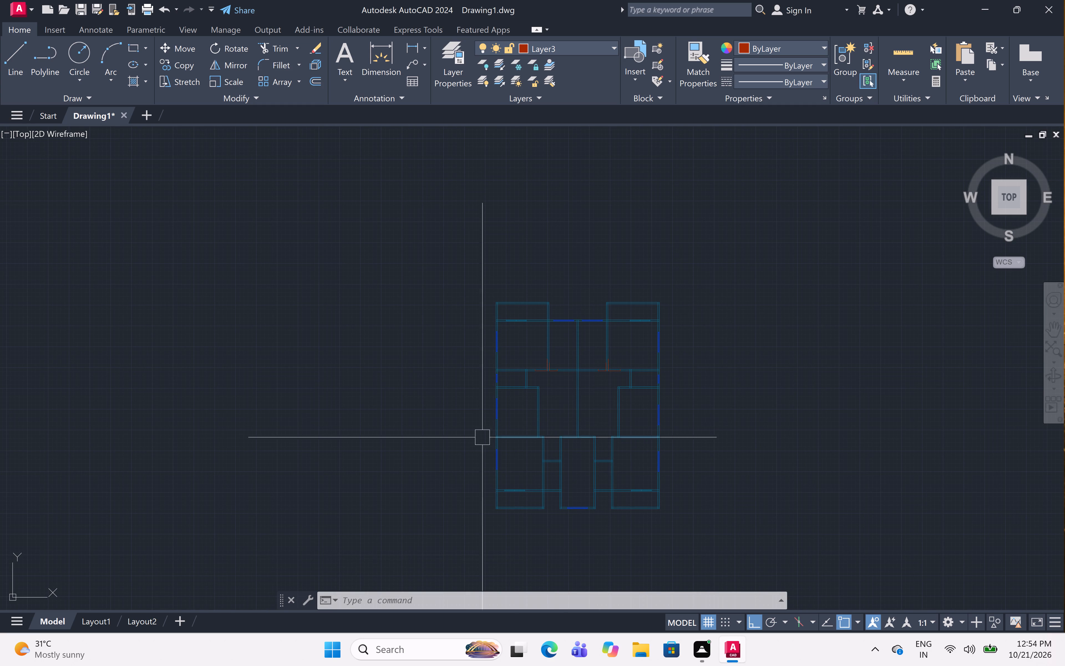
pyautogui.scroll(1, 579, 445)
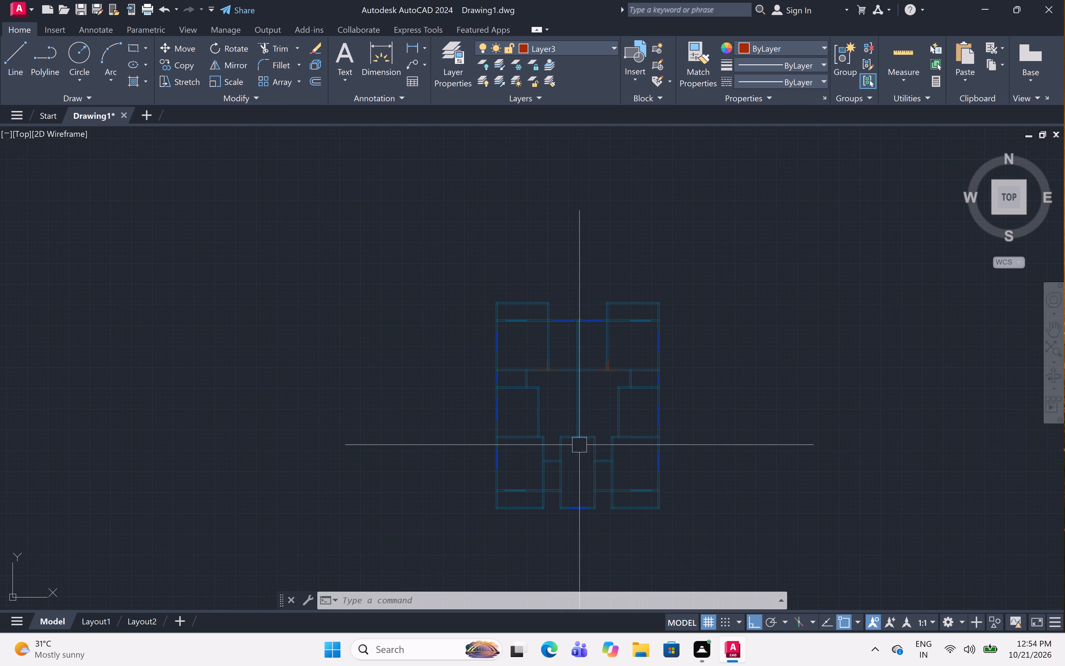
pyautogui.scroll(3, 579, 445)
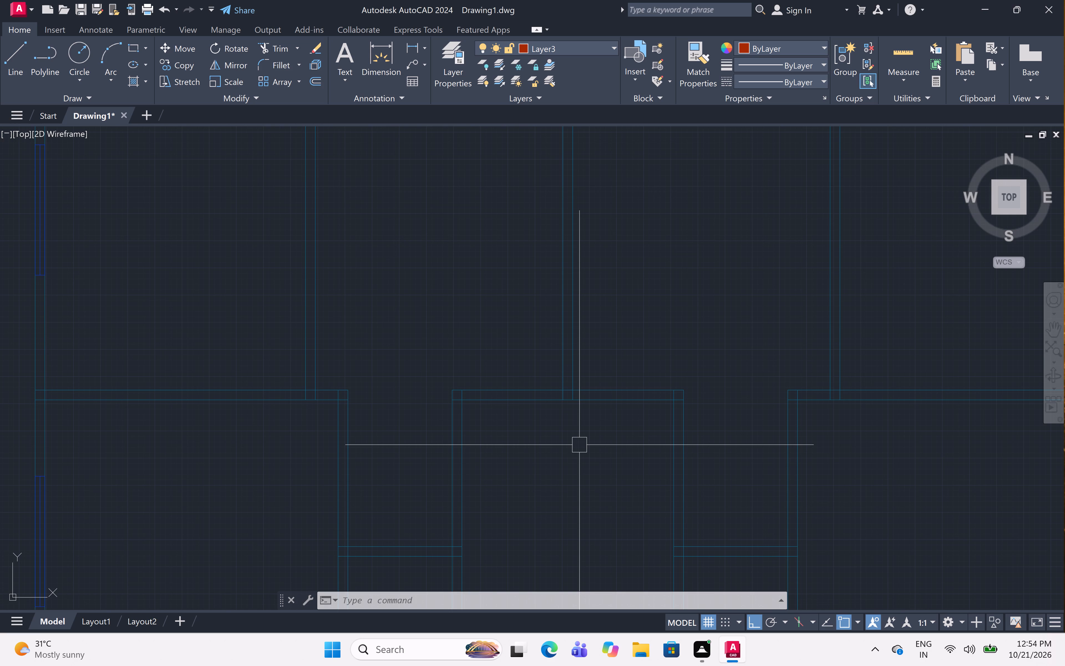
pyautogui.scroll(-2, 559, 345)
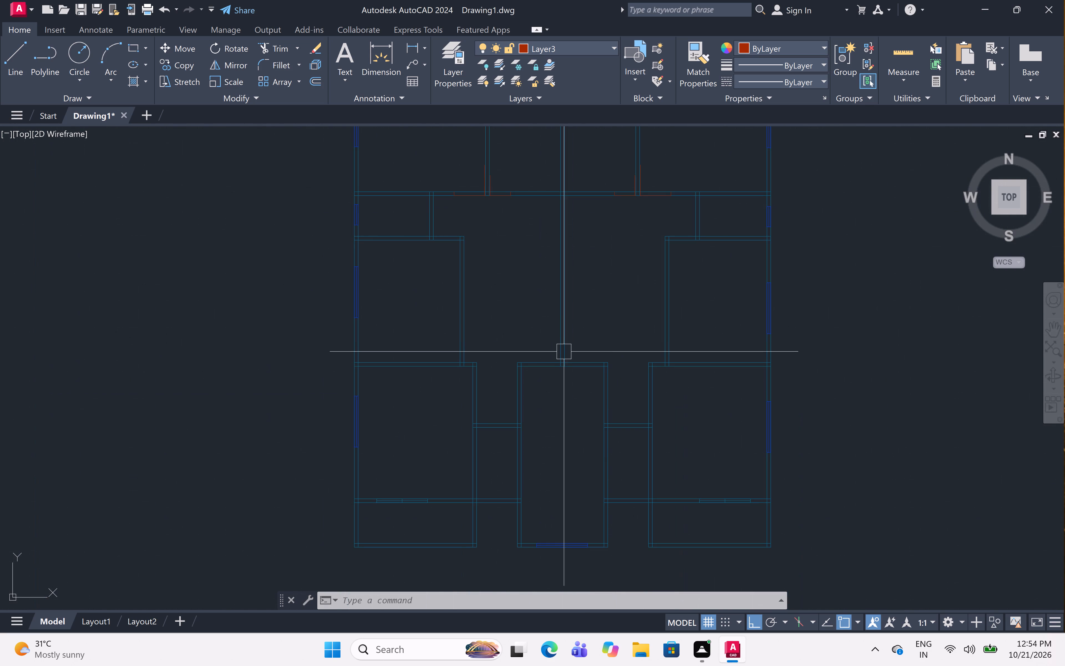
pyautogui.scroll(2, 559, 359)
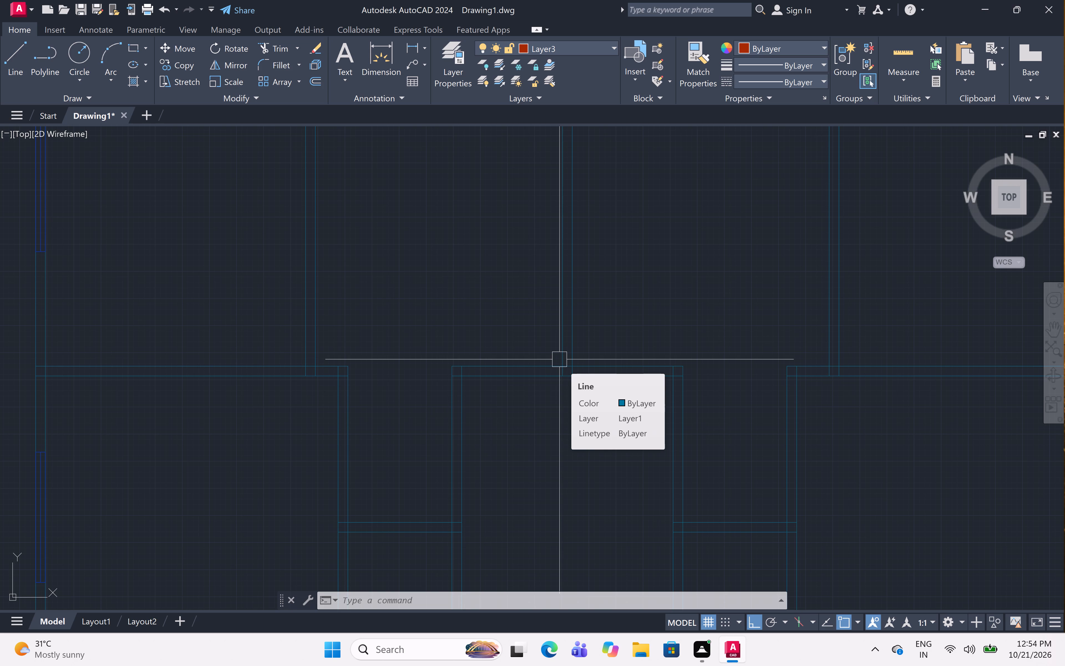
pyautogui.scroll(-2, 610, 408)
pyautogui.scroll(1, 581, 389)
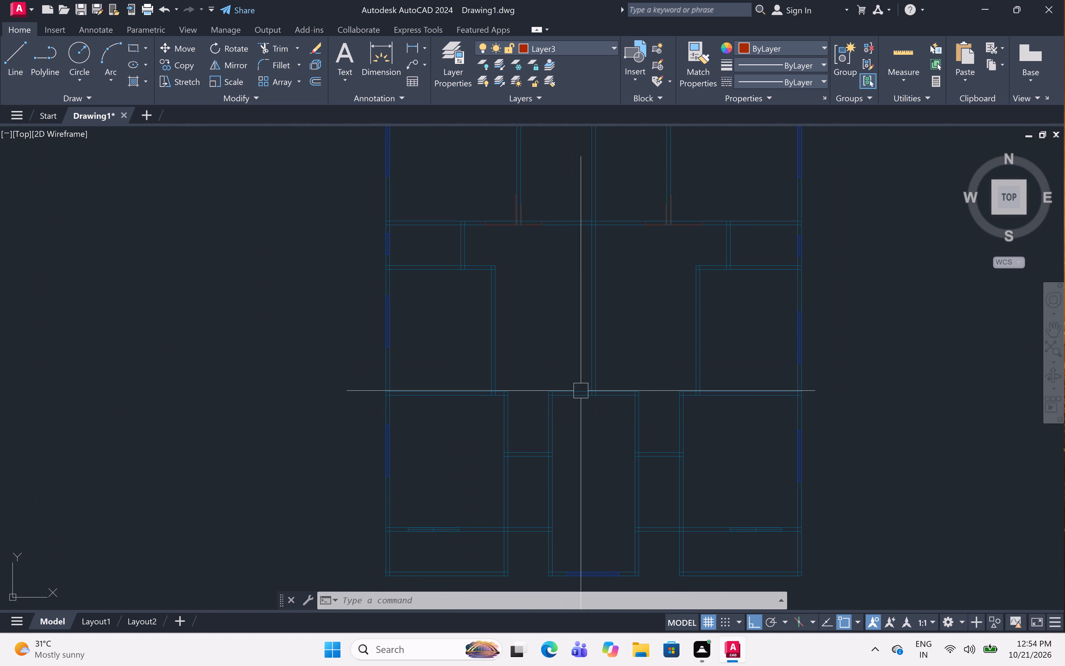
pyautogui.scroll(1, 581, 389)
pyautogui.scroll(-4, 590, 380)
pyautogui.scroll(5, 559, 254)
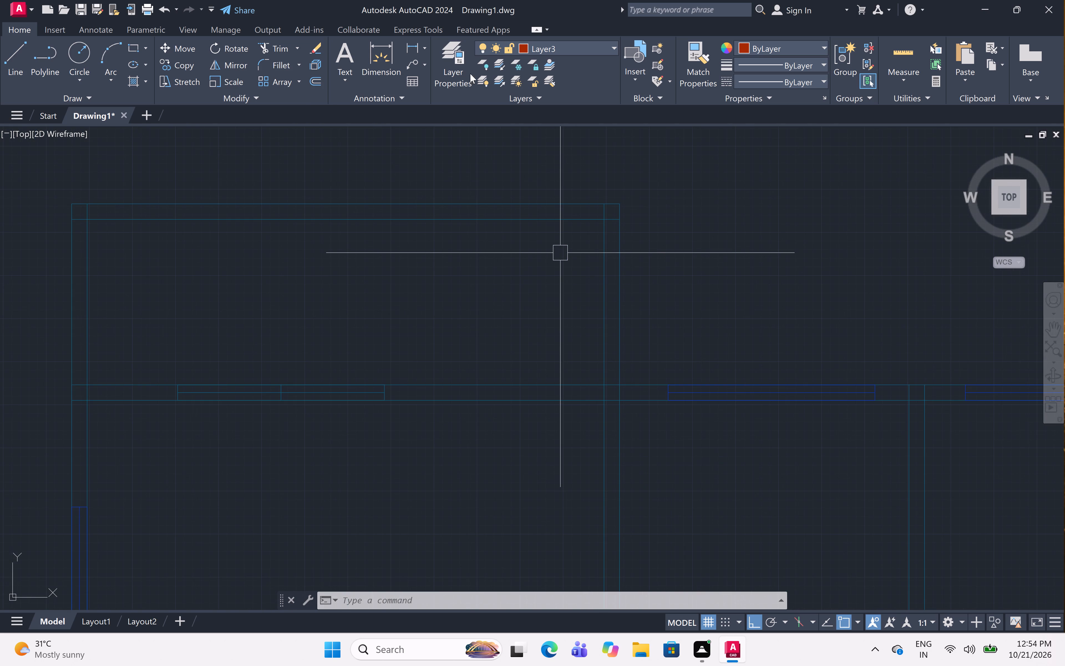
pyautogui.click(577, 49)
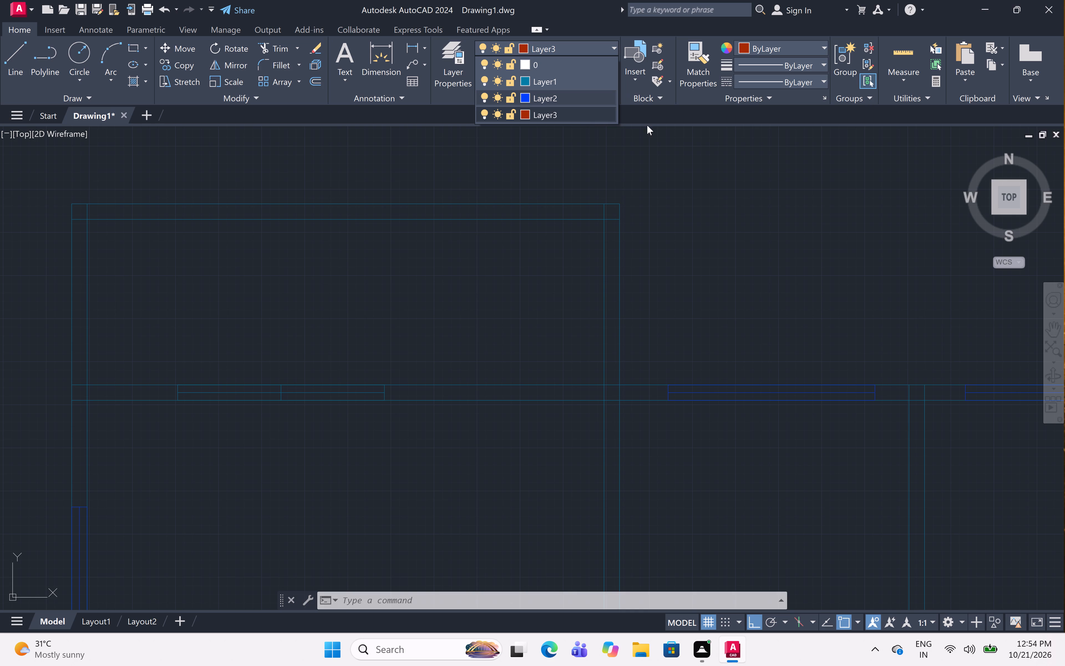
pyautogui.scroll(-4, 628, 270)
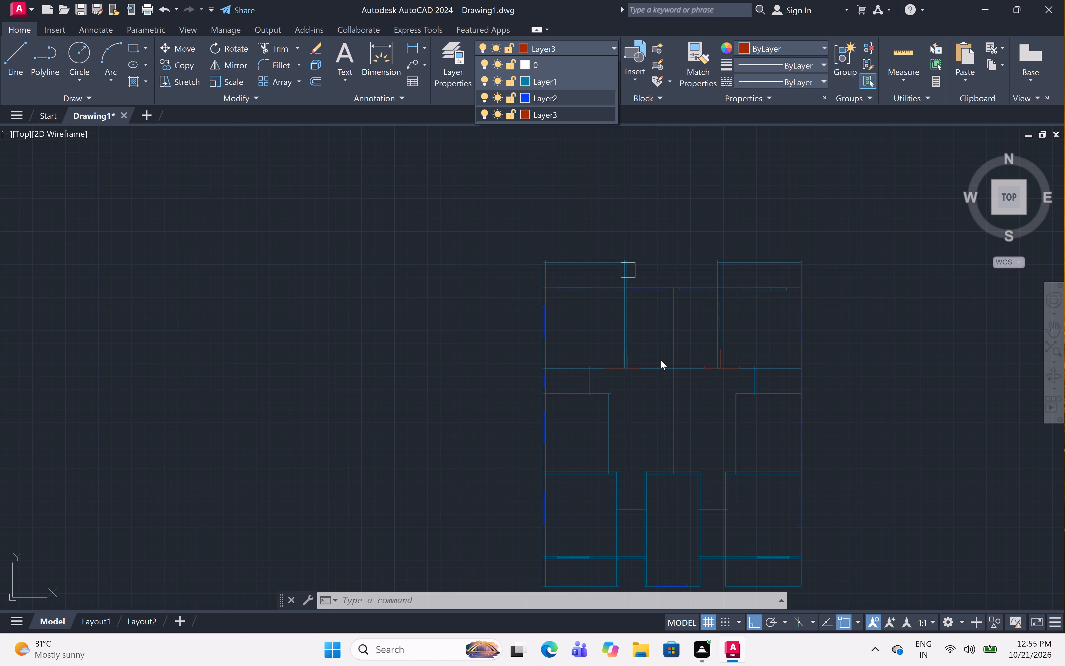
pyautogui.press('Escape')
# From the foot of the right face of the central dividing wall, draw a line 1" right, 3' up and back down.
pyautogui.scroll(3, 671, 467)
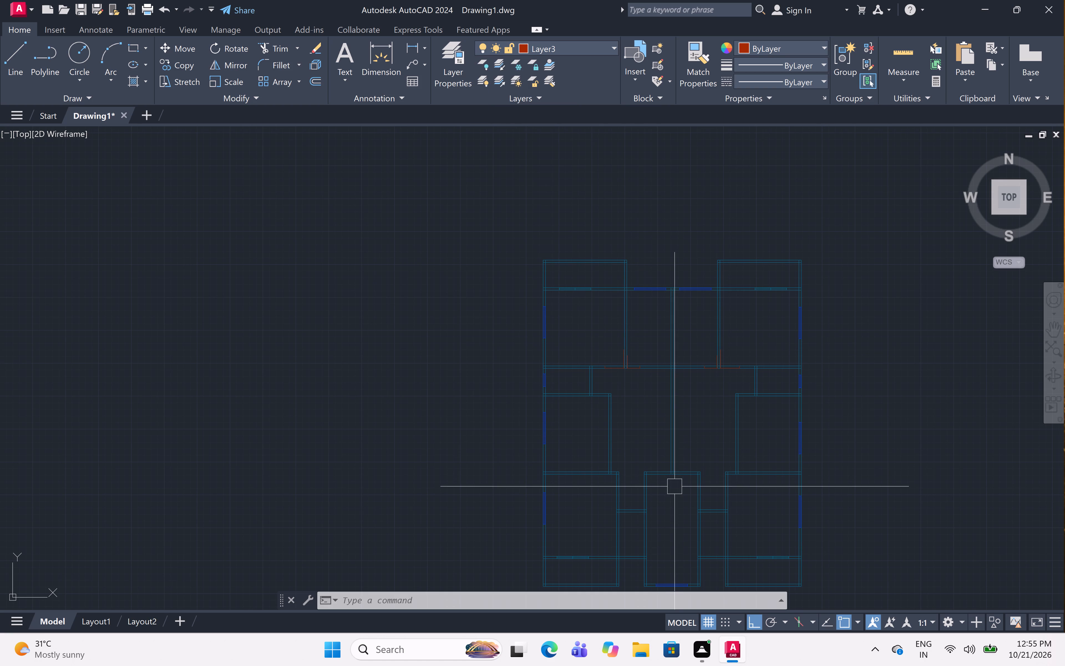
pyautogui.scroll(2, 671, 467)
pyautogui.moveTo(727, 425); pyautogui.dragTo(536, 297, button='middle')
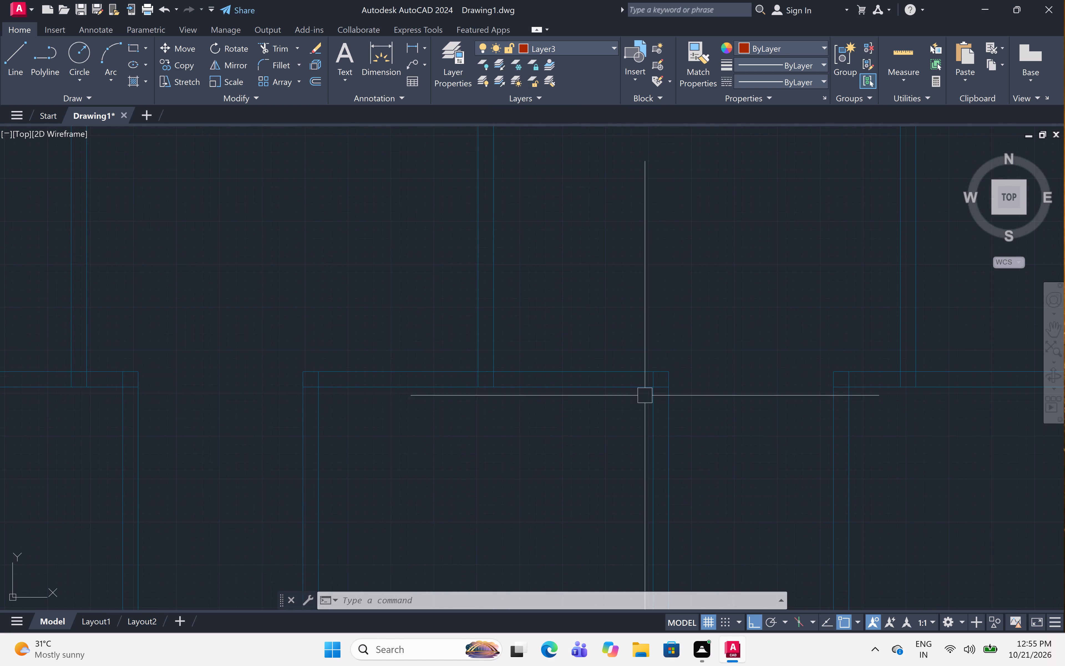
pyautogui.press('l')
pyautogui.press('space')
pyautogui.scroll(2, 491, 362)
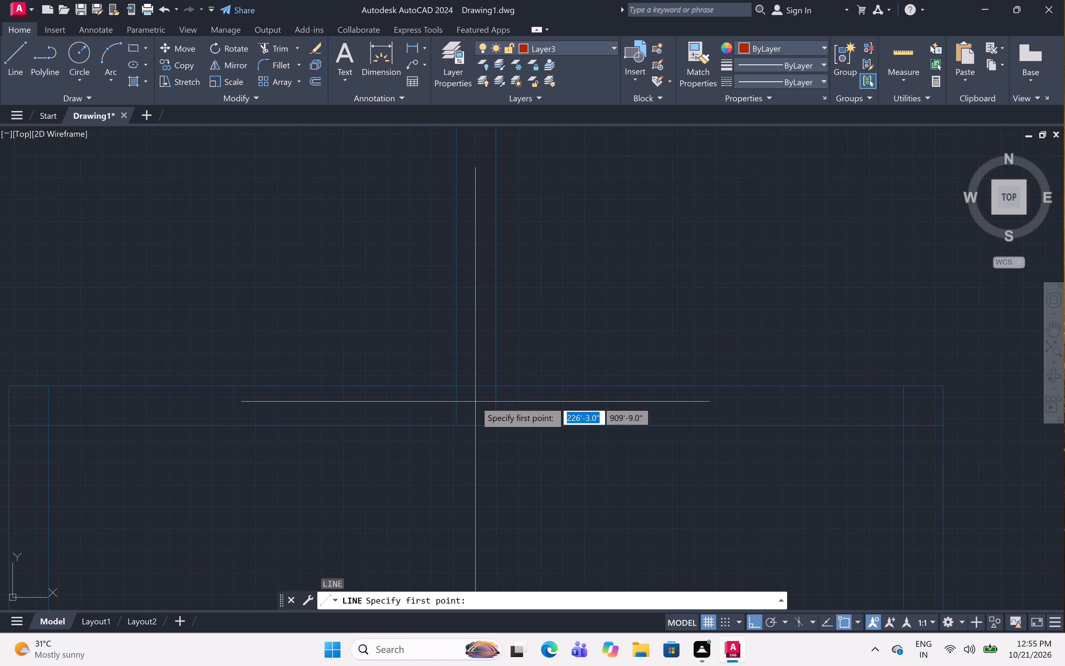
pyautogui.click(494, 427)
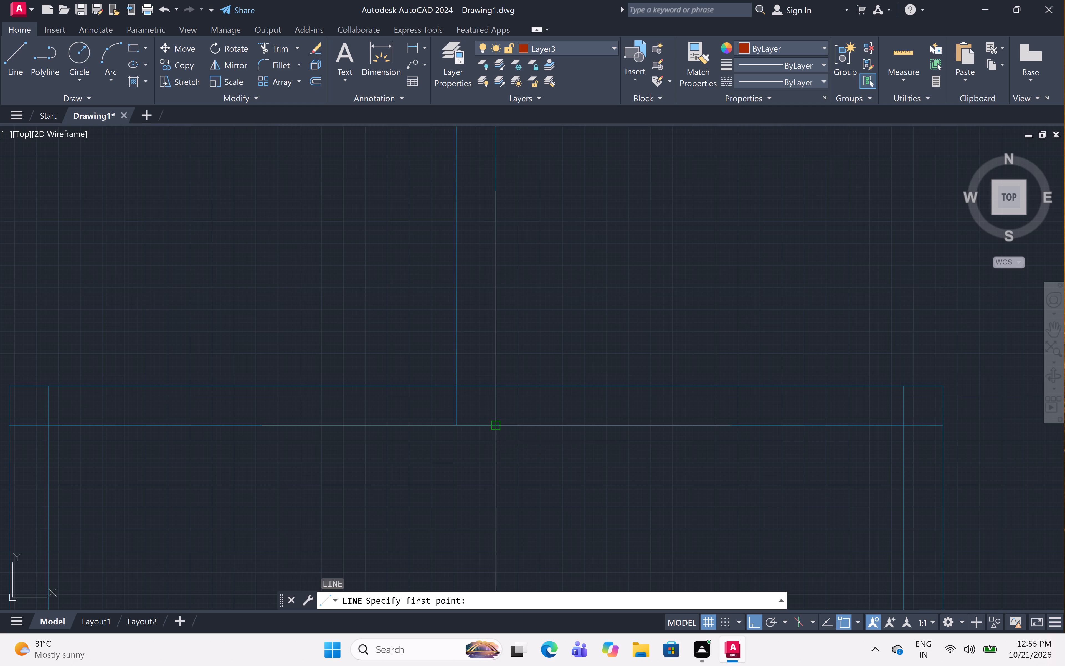
pyautogui.press('2')
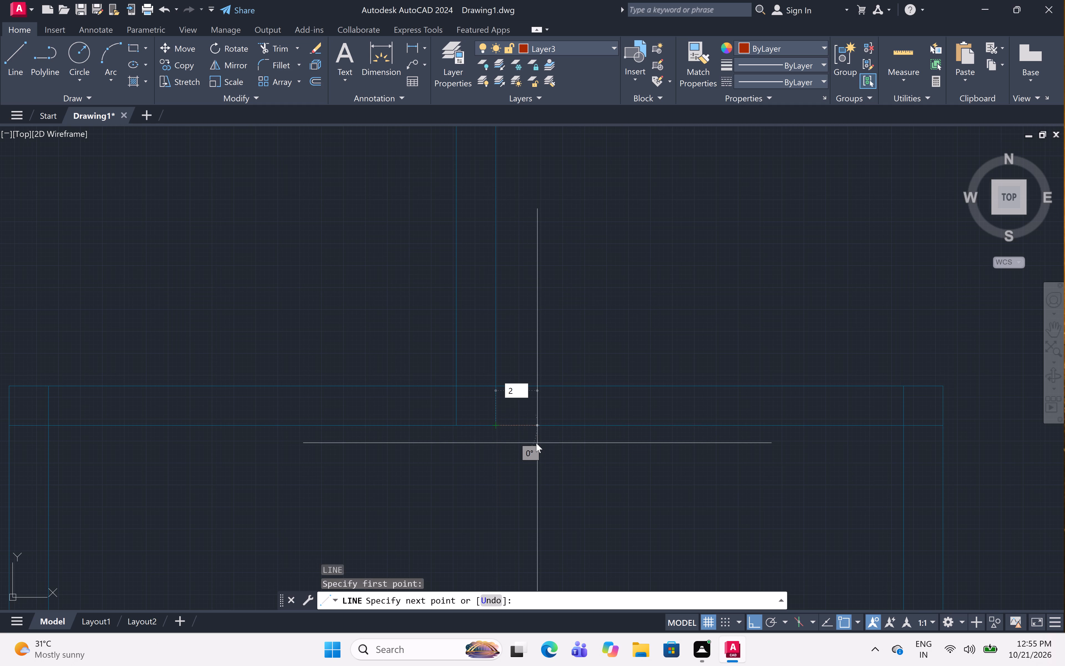
pyautogui.press('BackSpace')
pyautogui.press('1')
pyautogui.hotkey('shift', '"')
pyautogui.press('space')
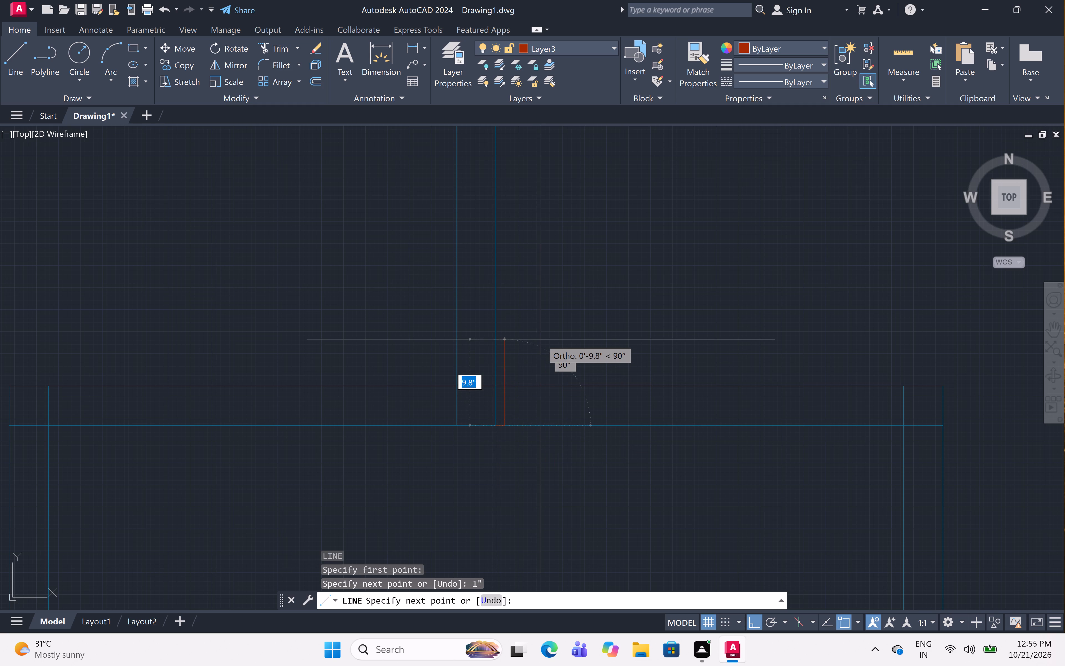
pyautogui.press('3')
pyautogui.write("'")
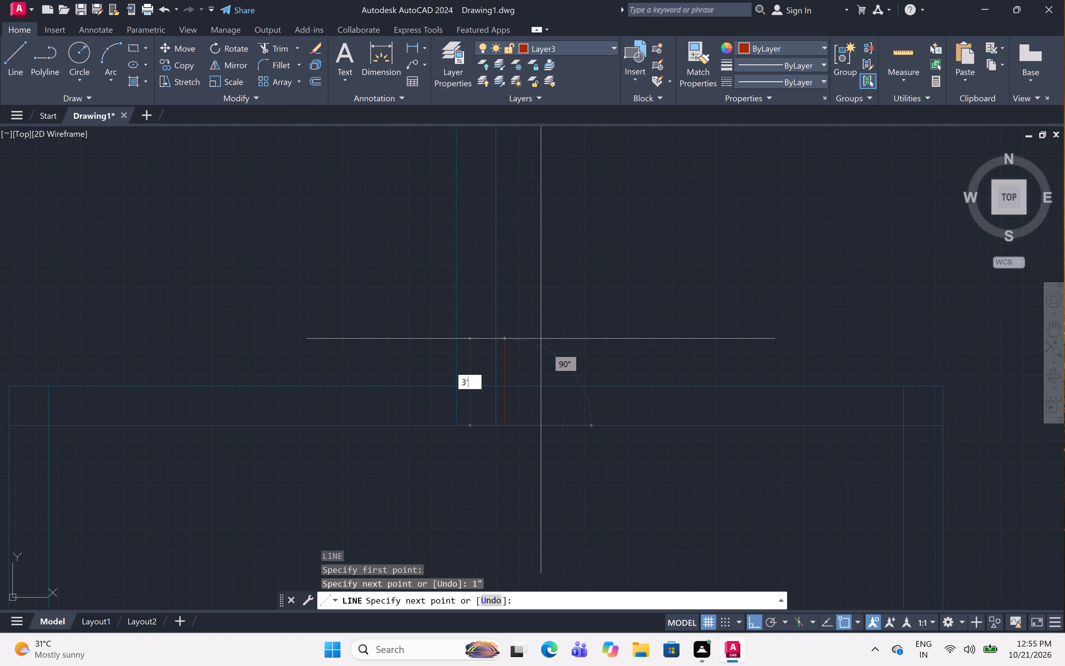
pyautogui.press('space')
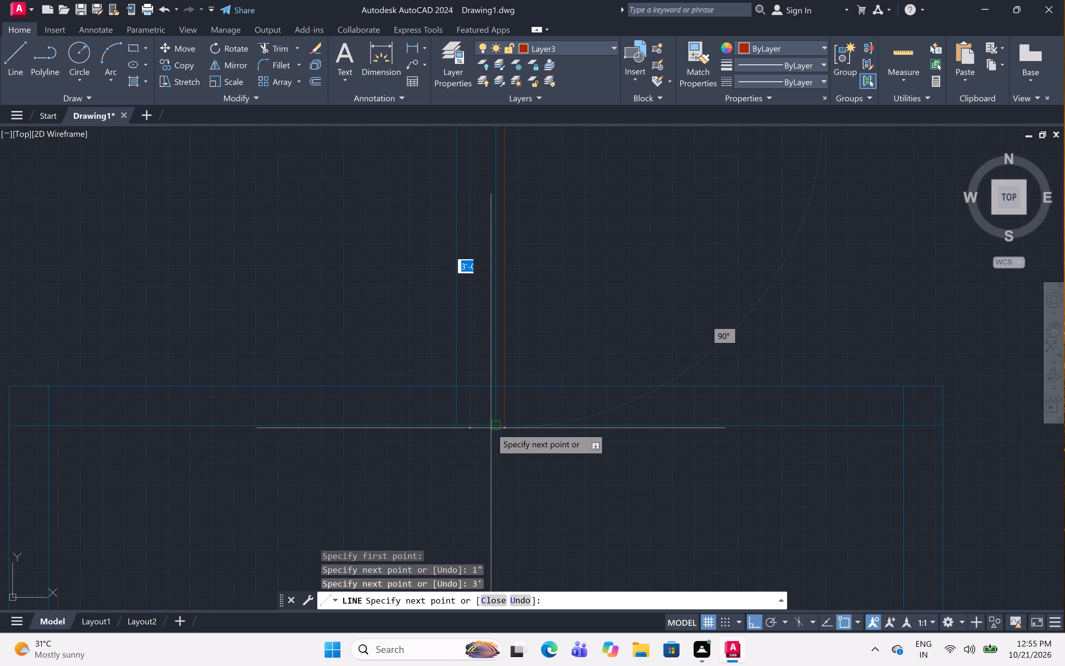
pyautogui.scroll(3, 505, 432)
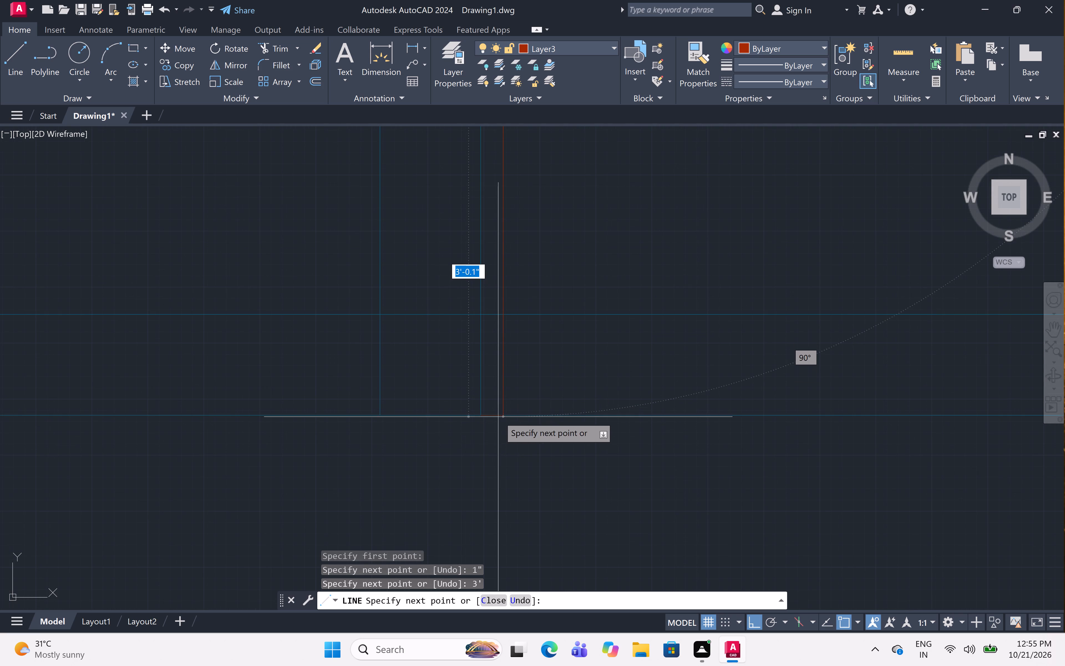
pyautogui.click(506, 413)
# Continue the line 3' right along the lower face of the lower central room's top wall and up to its upper face.
pyautogui.scroll(-2, 686, 467)
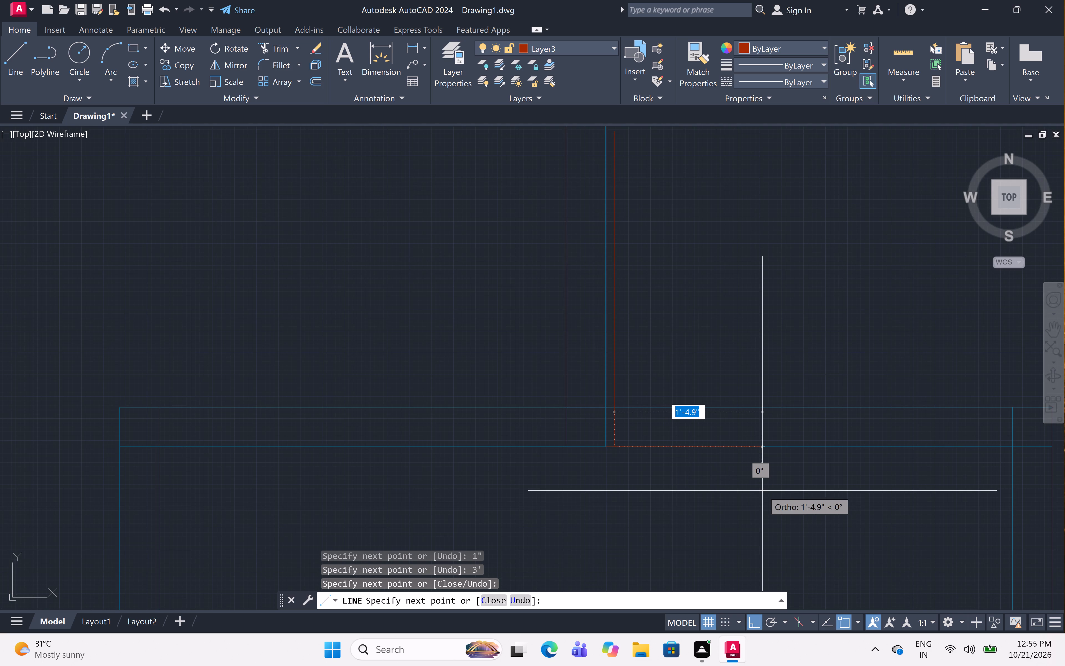
pyautogui.write("3'")
pyautogui.press('space')
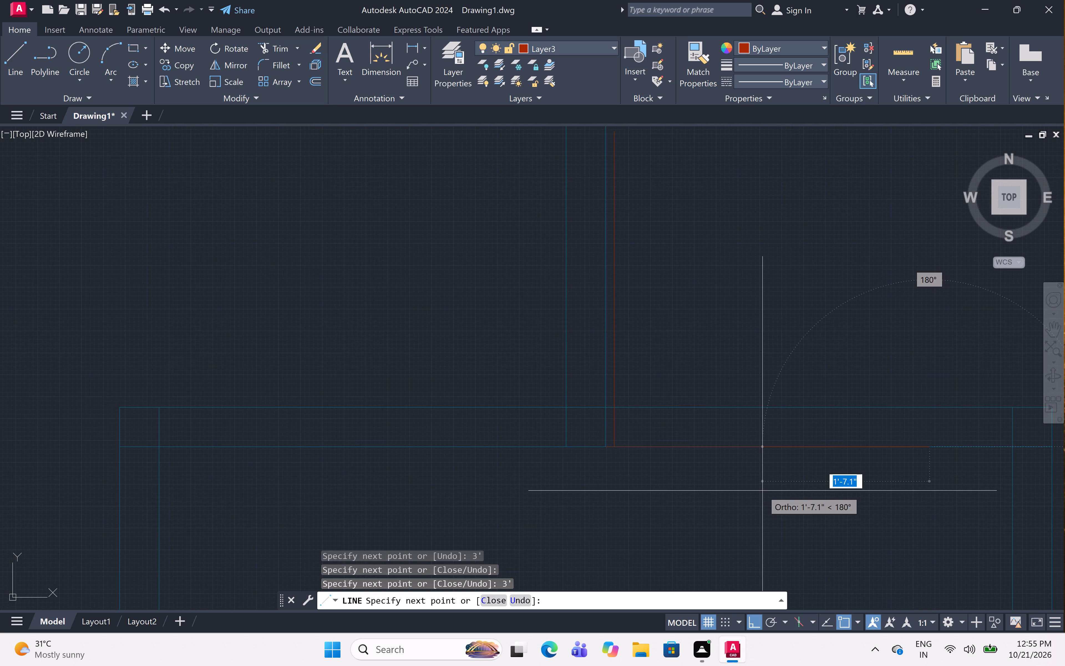
pyautogui.scroll(-3, 762, 491)
pyautogui.scroll(4, 805, 466)
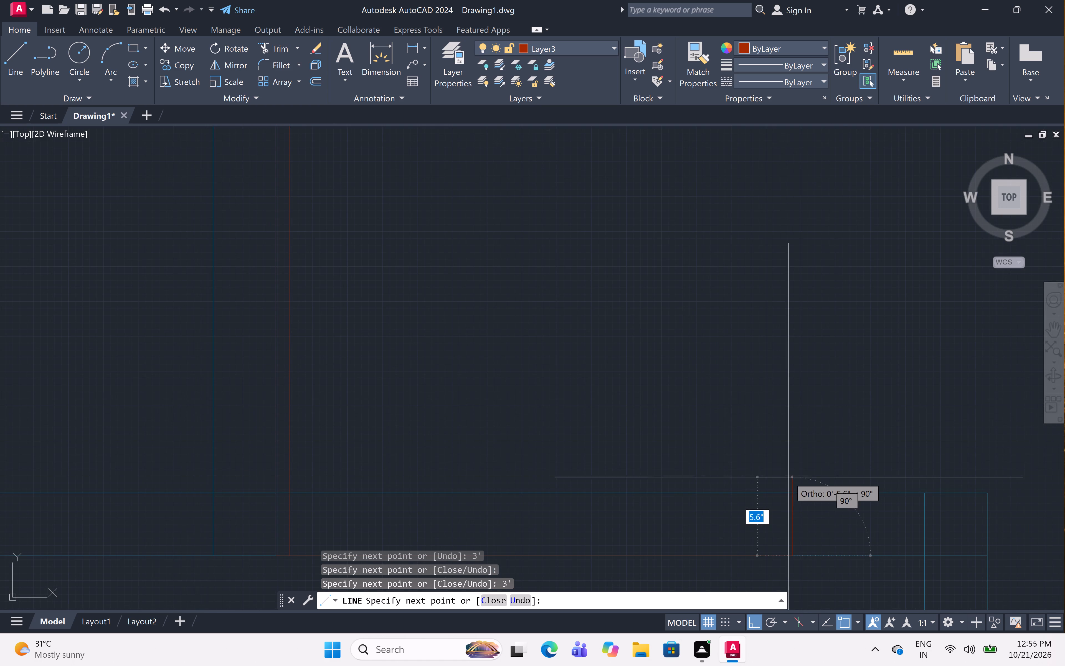
pyautogui.click(794, 494)
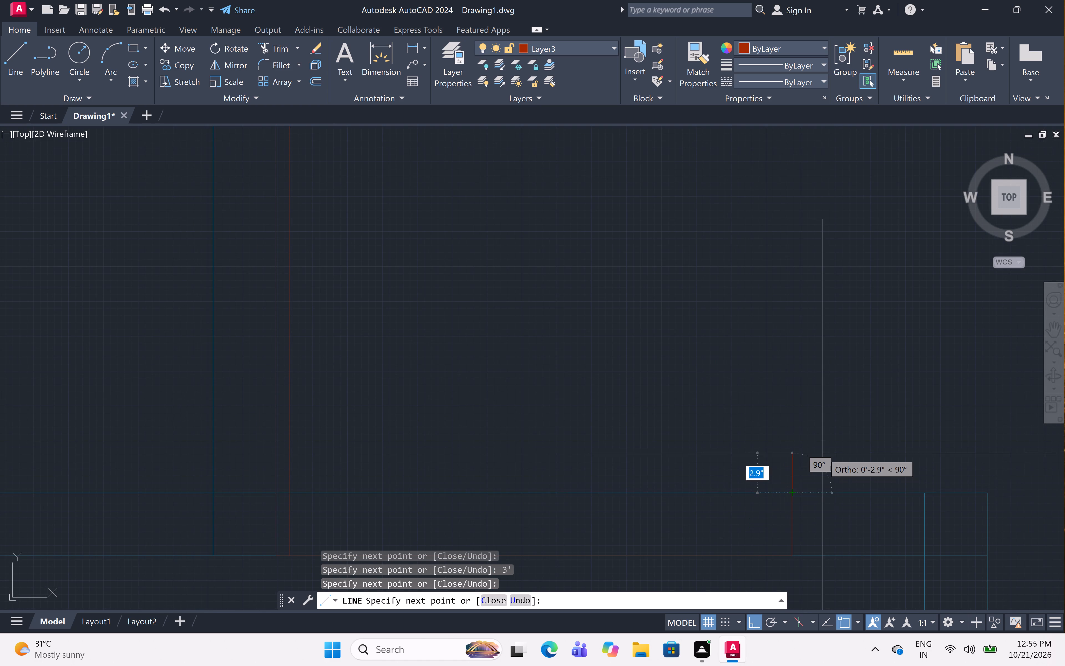
pyautogui.press('Escape')
# From the foot of the left face of the central dividing wall, draw a line 1" left, 3' up and back down.
pyautogui.scroll(-5, 831, 420)
pyautogui.scroll(4, 735, 436)
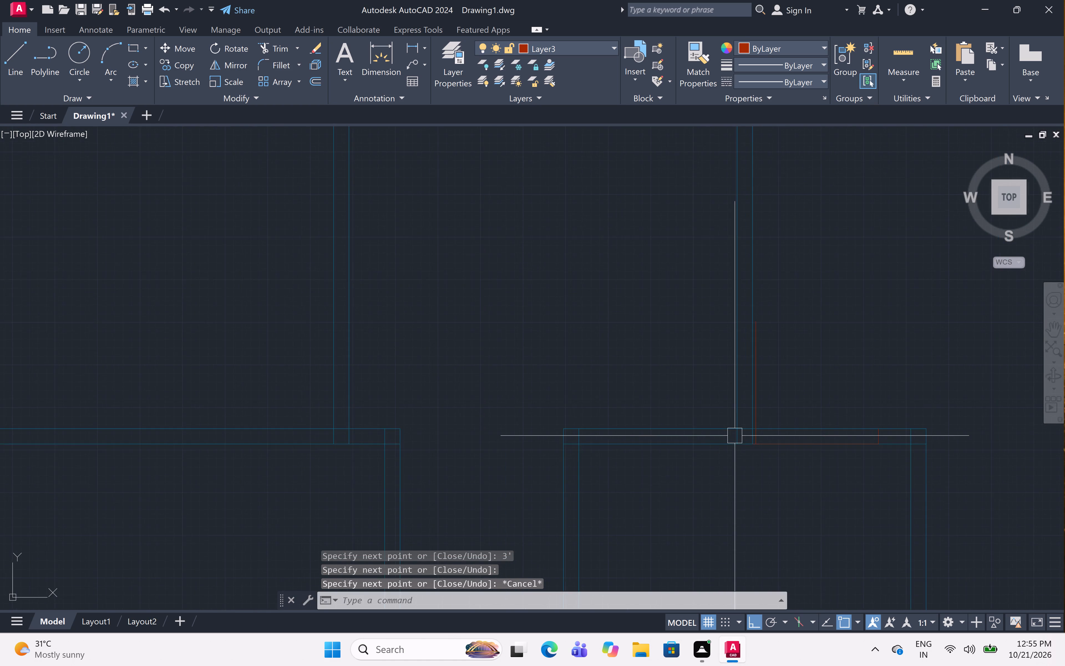
pyautogui.scroll(2, 735, 436)
pyautogui.press('l')
pyautogui.press('space')
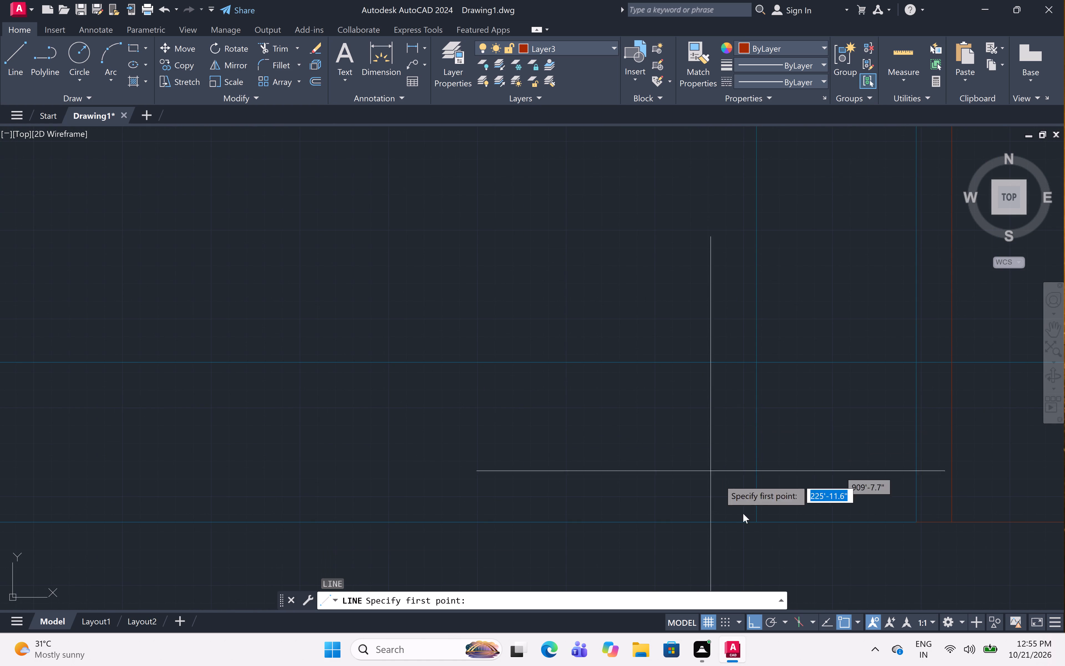
pyautogui.click(757, 524)
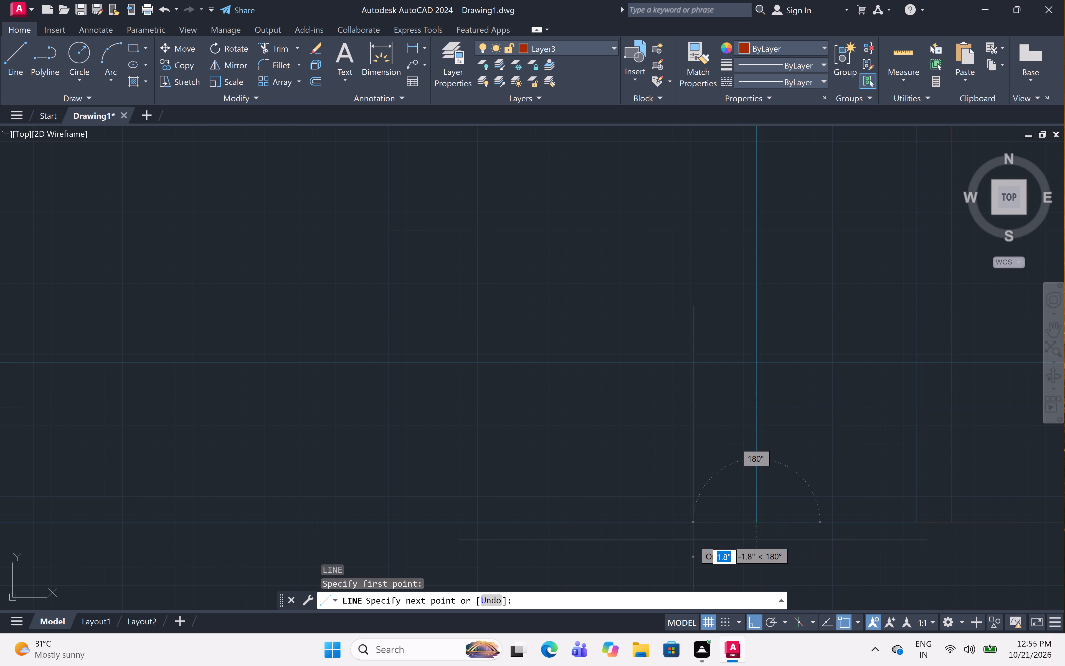
pyautogui.press('1')
pyautogui.hotkey('shift', '"')
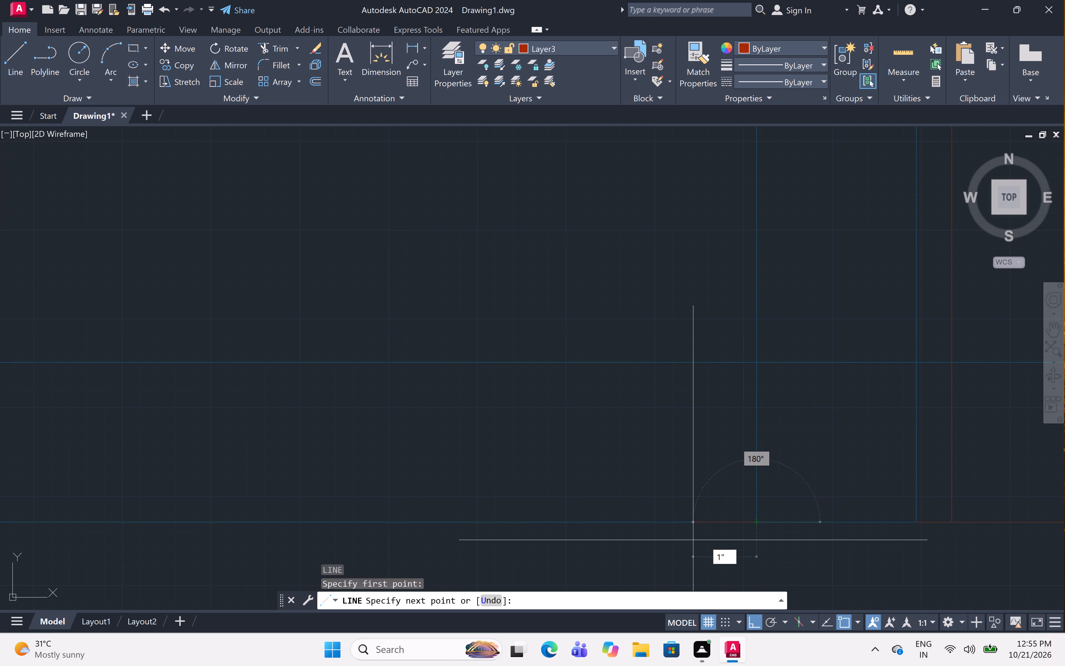
pyautogui.press('space')
pyautogui.scroll(-3, 734, 324)
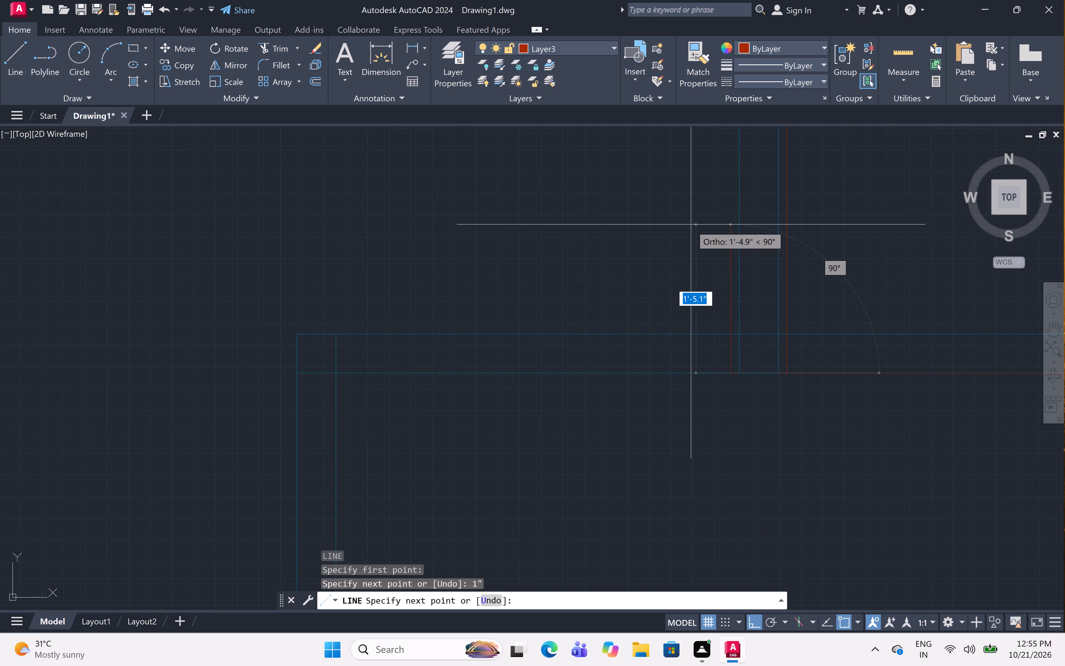
pyautogui.moveTo(691, 224); pyautogui.dragTo(701, 319, button='middle')
pyautogui.scroll(-2, 704, 304)
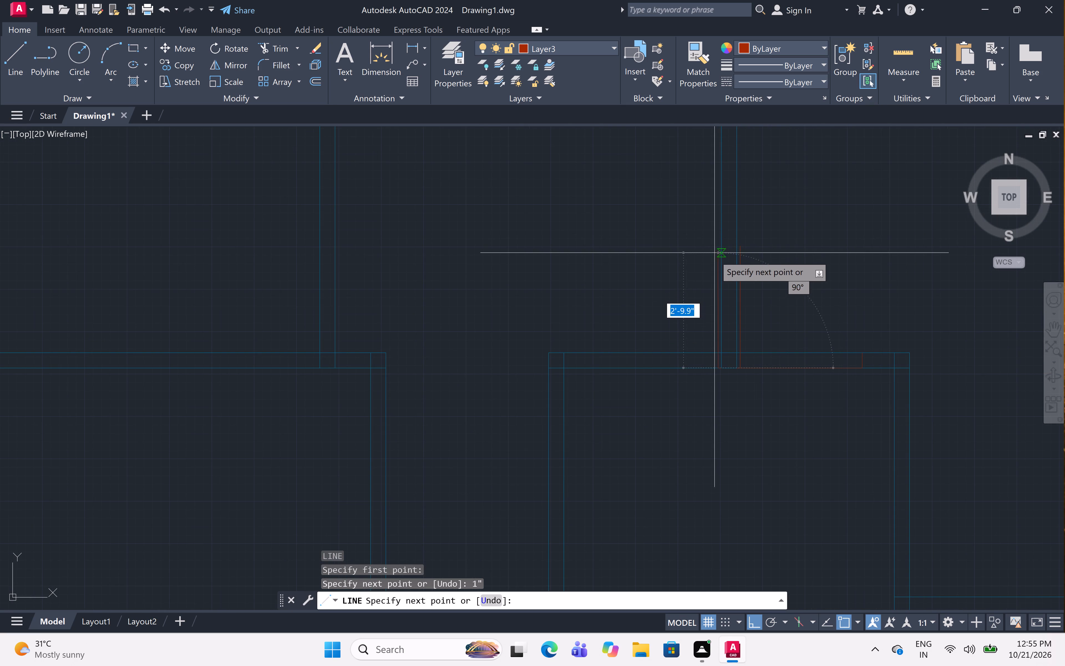
pyautogui.scroll(2, 714, 256)
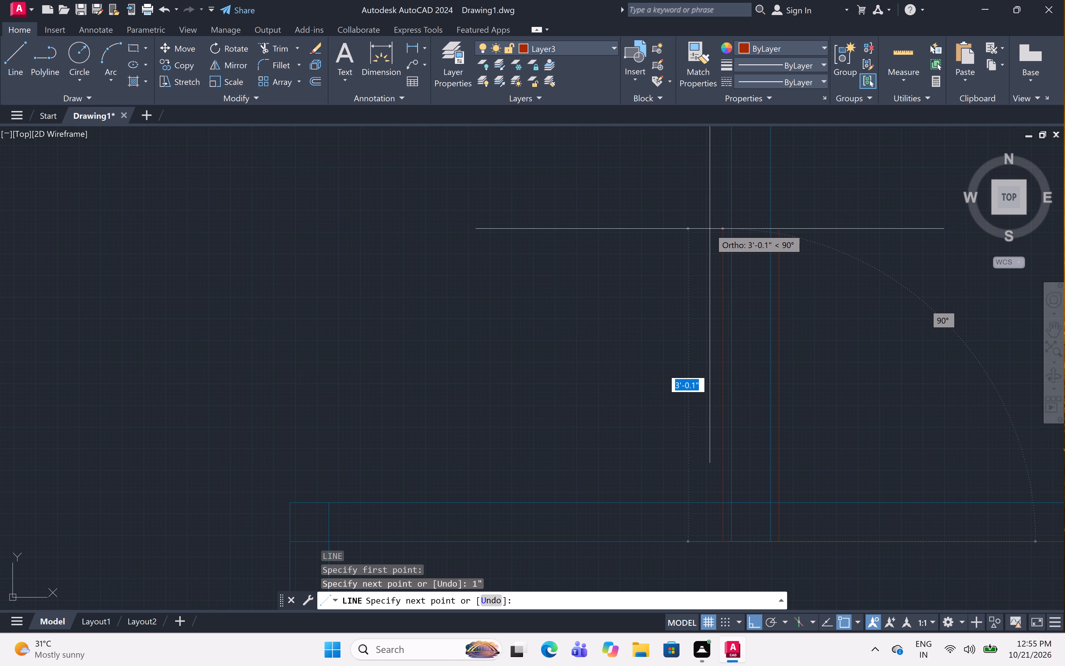
pyautogui.write("3'")
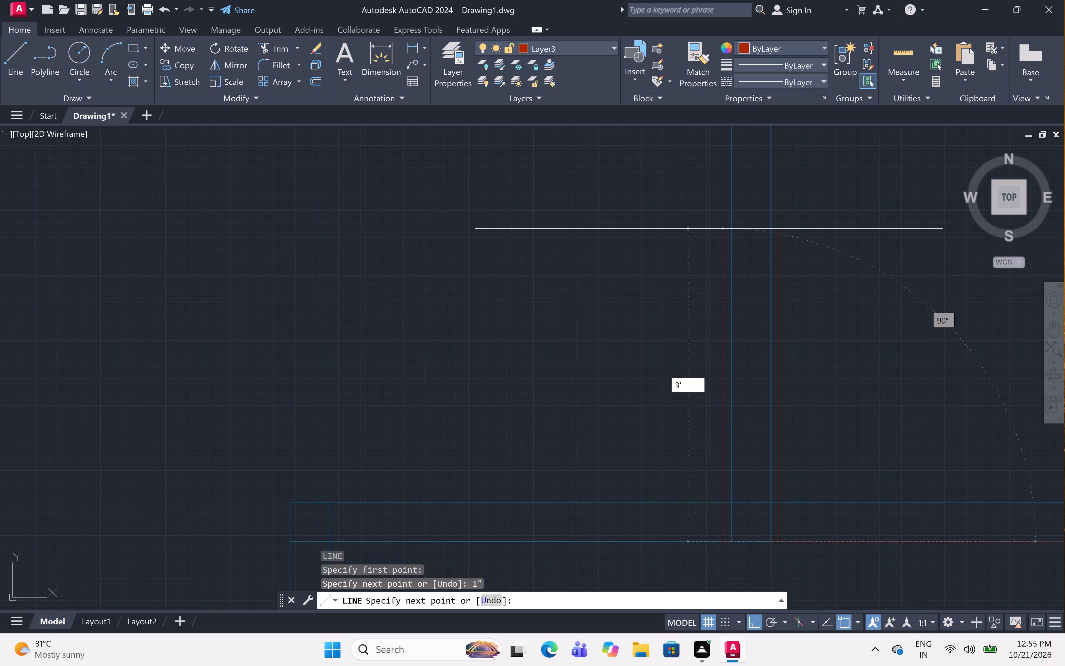
pyautogui.press('space')
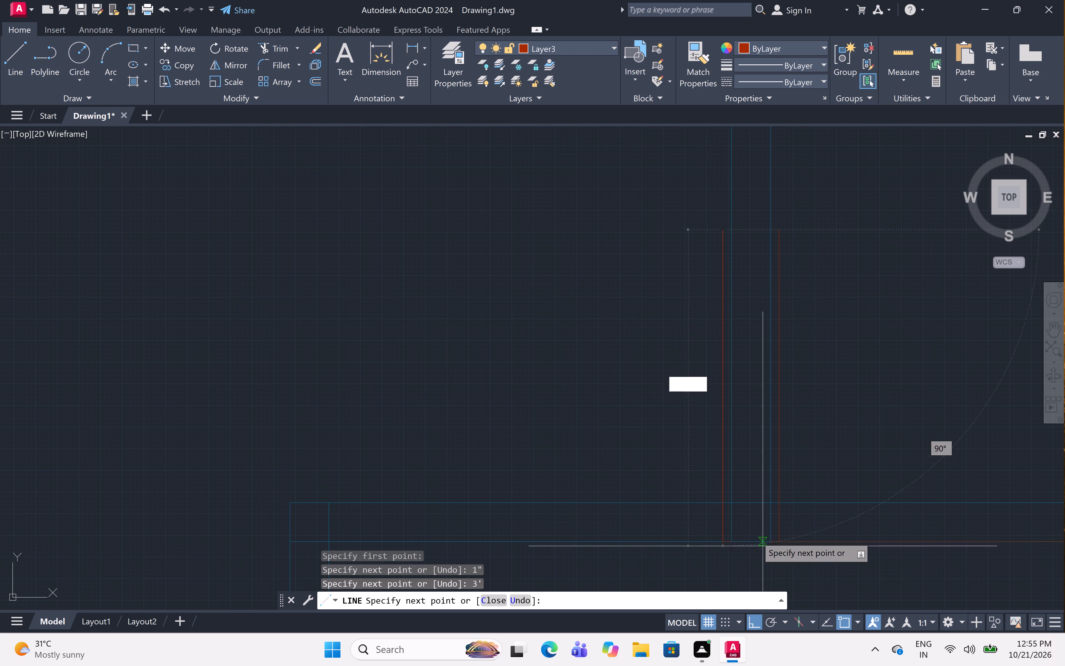
pyautogui.scroll(4, 725, 538)
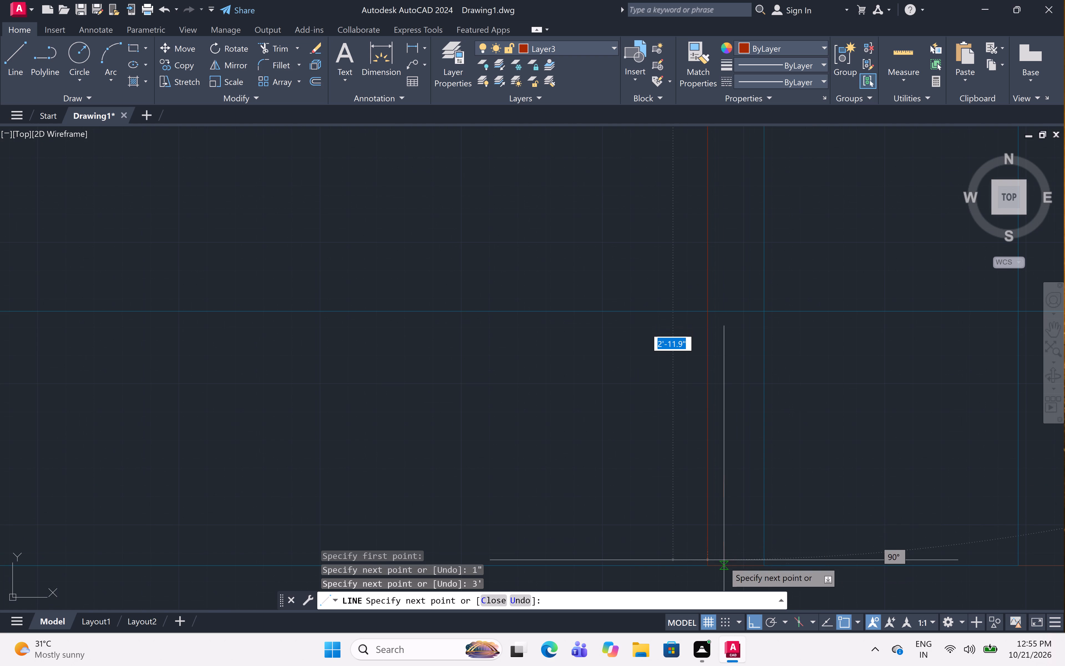
pyautogui.click(707, 566)
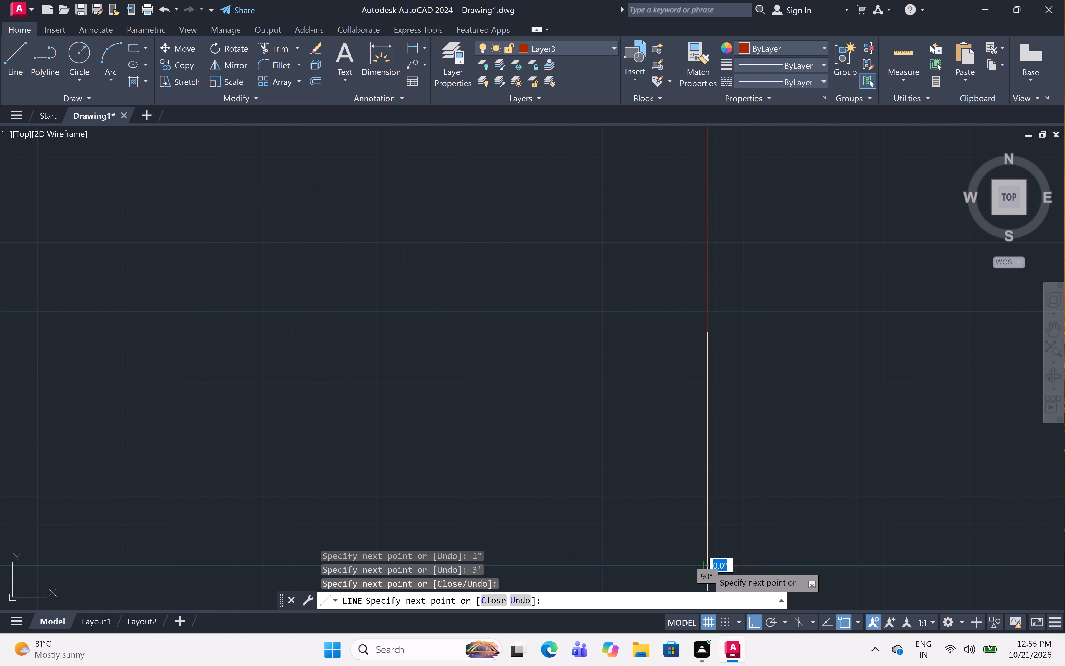
# Continue the line 3' left along the lower face of the lower central room's top wall and up to its upper face.
pyautogui.scroll(-5, 712, 553)
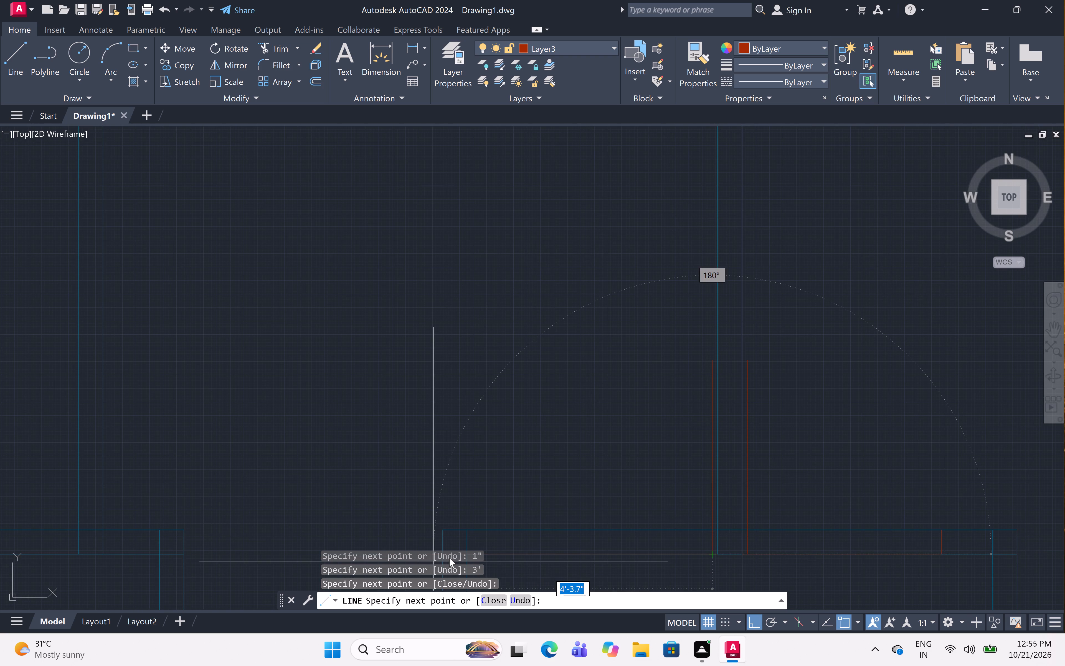
pyautogui.write("3'")
pyautogui.press('space')
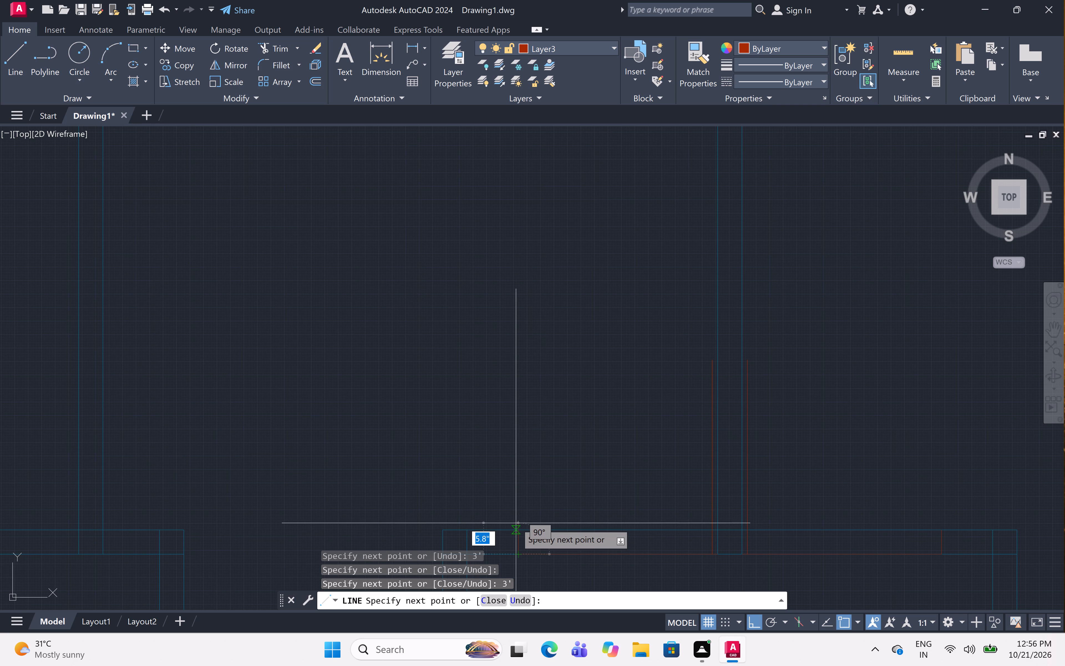
pyautogui.scroll(2, 513, 529)
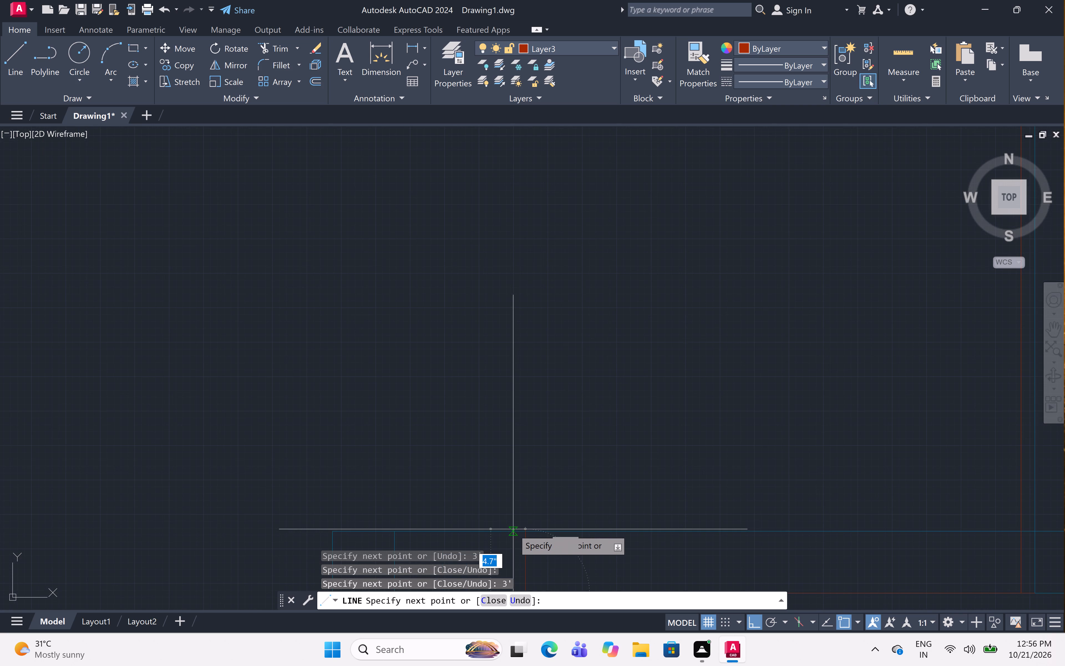
pyautogui.click(527, 528)
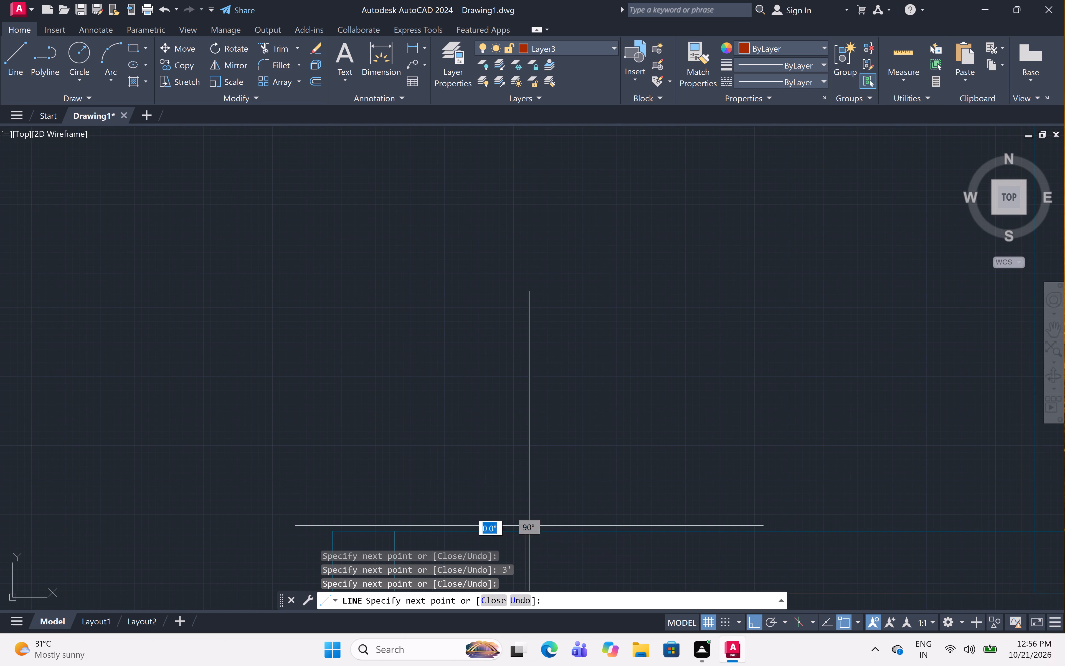
pyautogui.press('Escape')
# Draw a Start, End, Direction arc from the top of the 3' door leaf beside the upper-left room's inner wall to its left jamb, heading left.
pyautogui.scroll(-8, 574, 423)
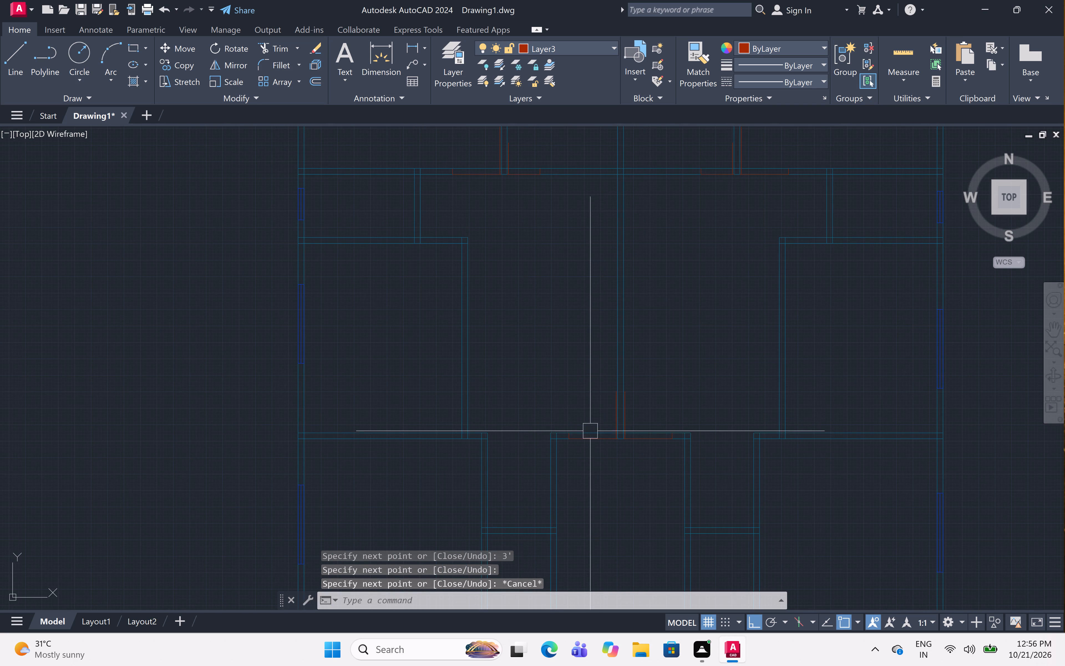
pyautogui.scroll(3, 562, 310)
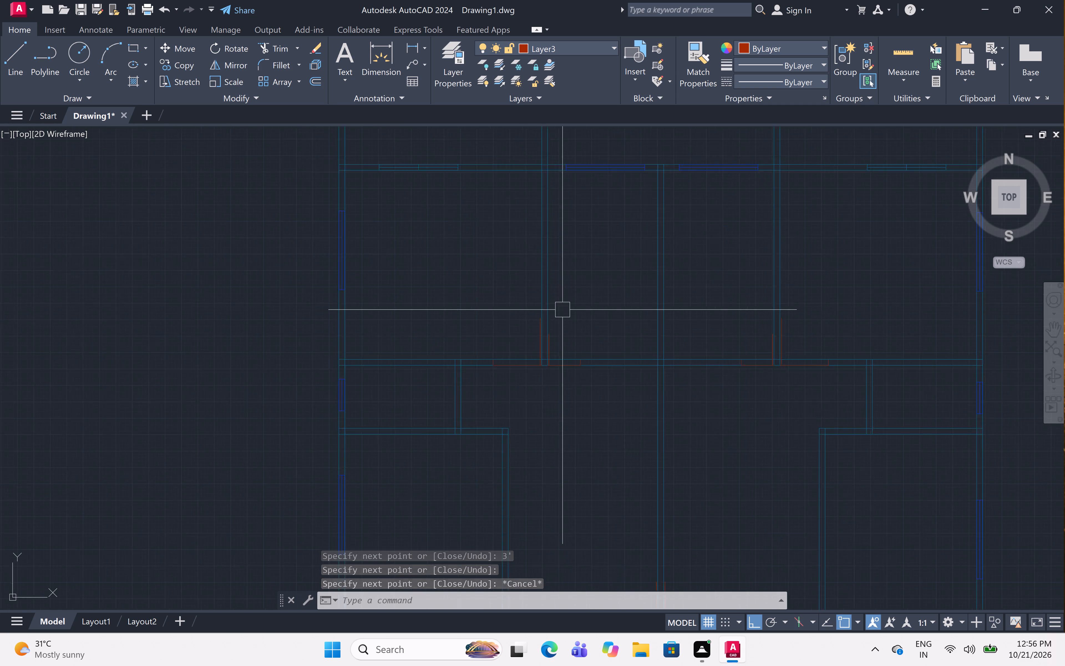
pyautogui.scroll(-3, 562, 310)
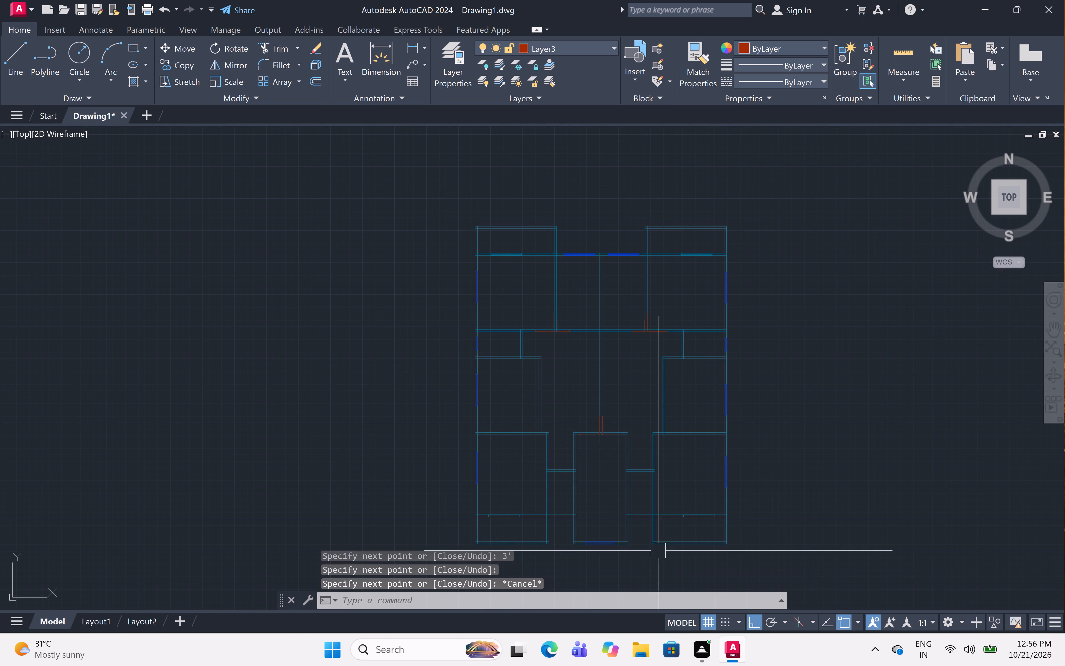
pyautogui.click(110, 75)
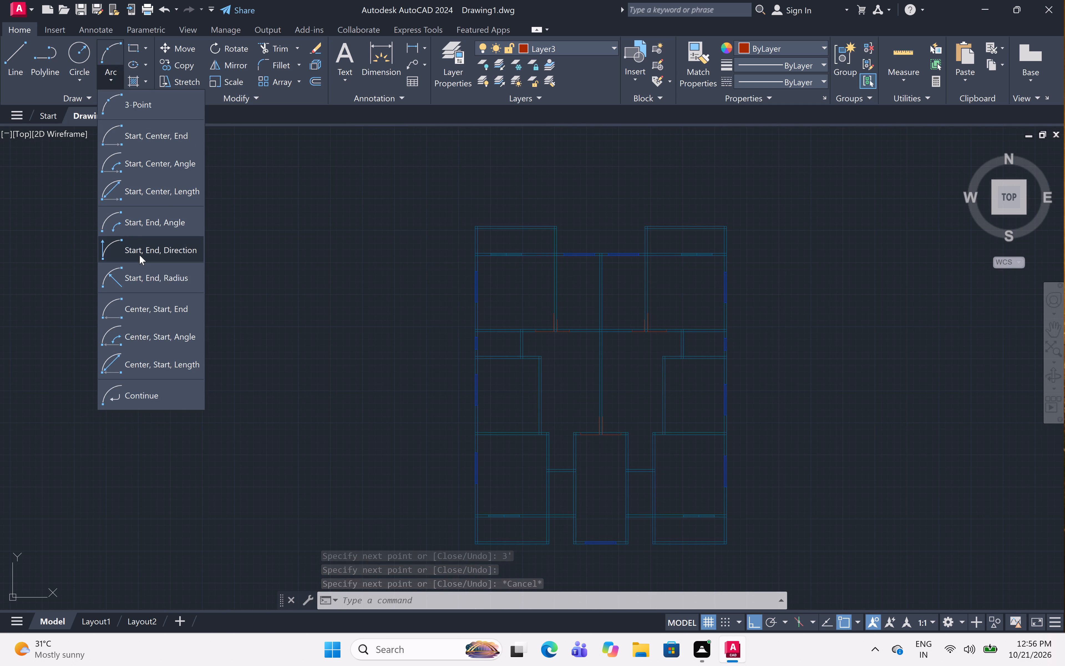
pyautogui.click(134, 250)
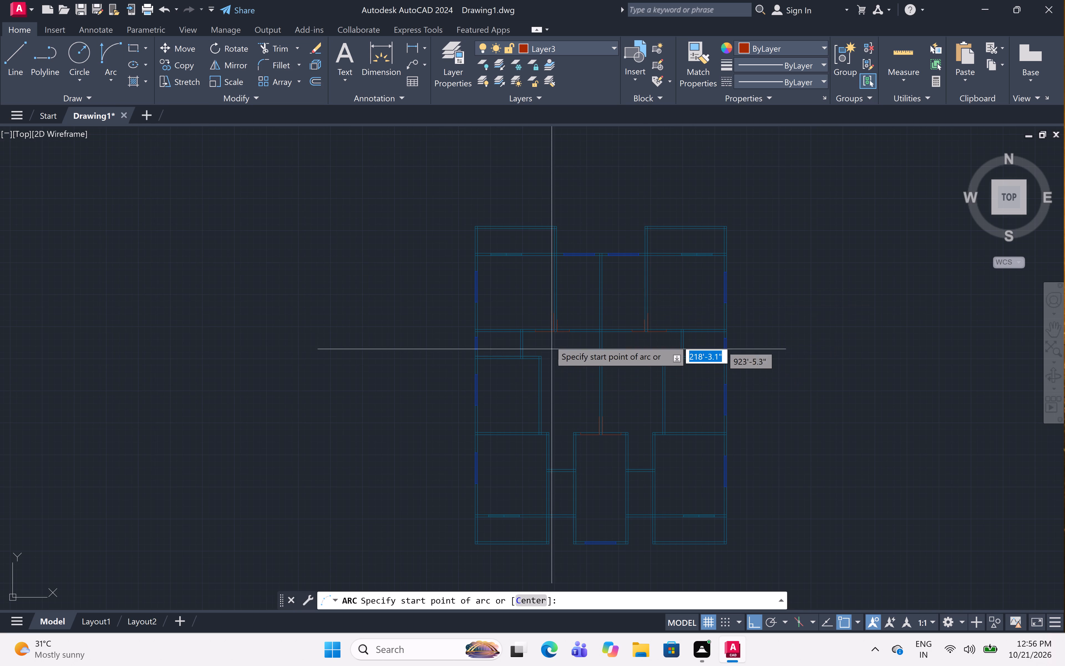
pyautogui.scroll(5, 552, 316)
pyautogui.moveTo(551, 366); pyautogui.dragTo(551, 329, button='middle')
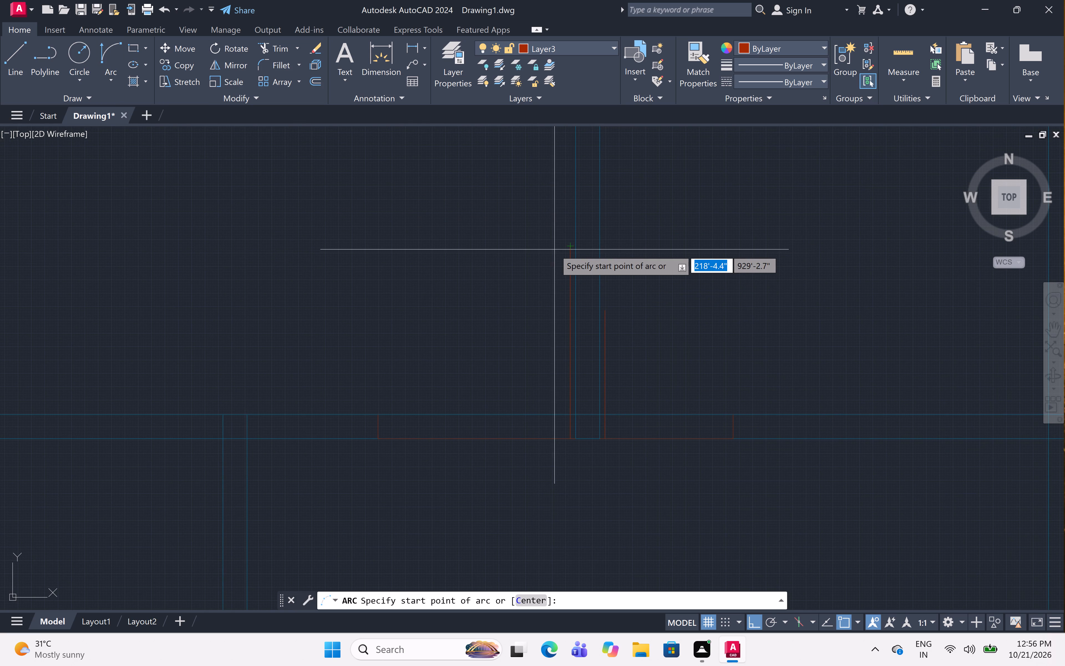
pyautogui.click(569, 244)
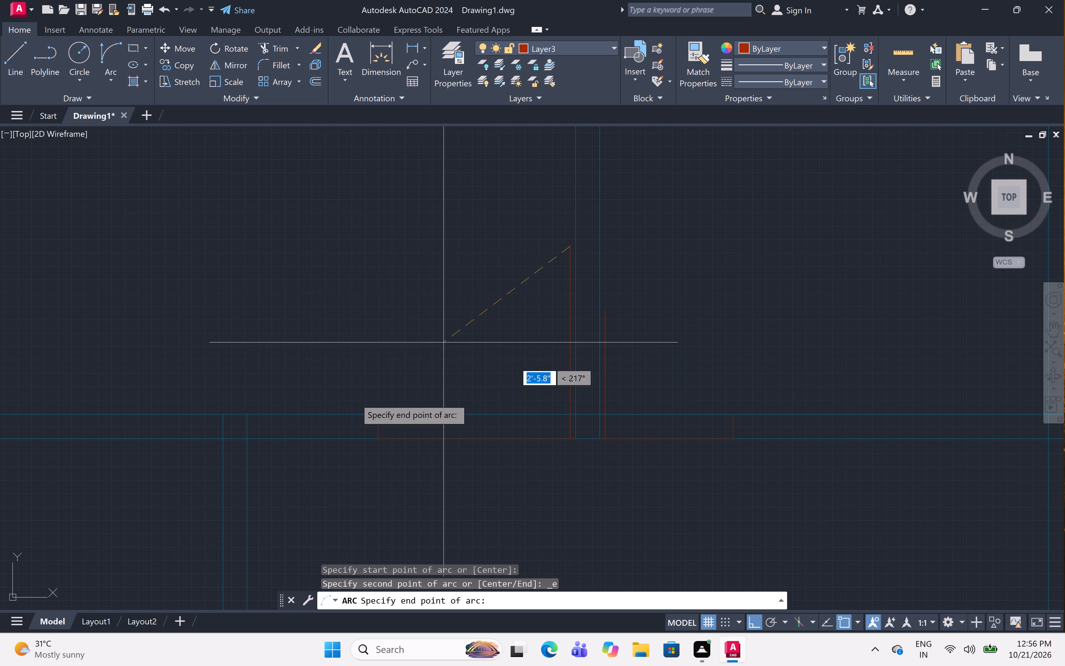
pyautogui.click(377, 411)
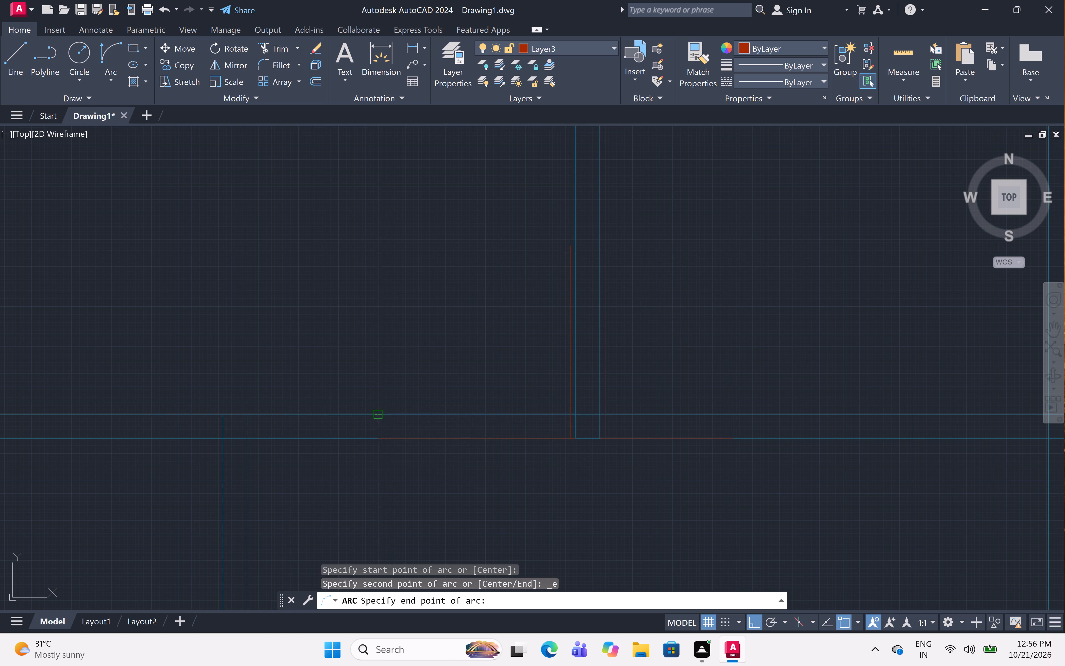
pyautogui.click(281, 361)
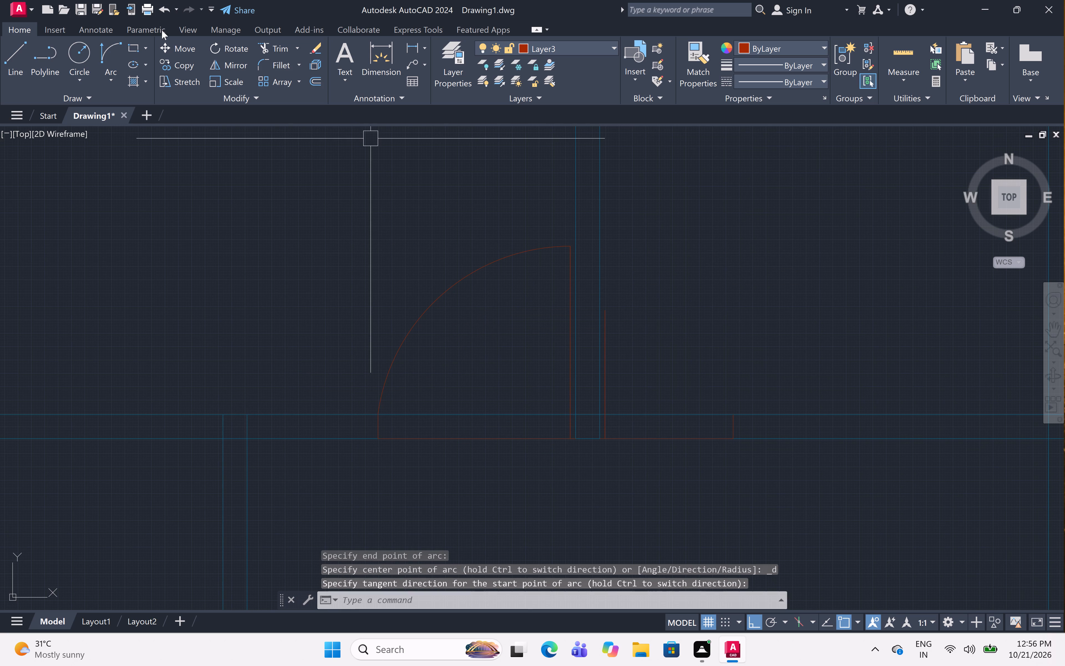
# Draw a Start, End, Direction arc for the smaller door on the same wall's right side, from leaf top to right jamb, heading right.
pyautogui.click(115, 48)
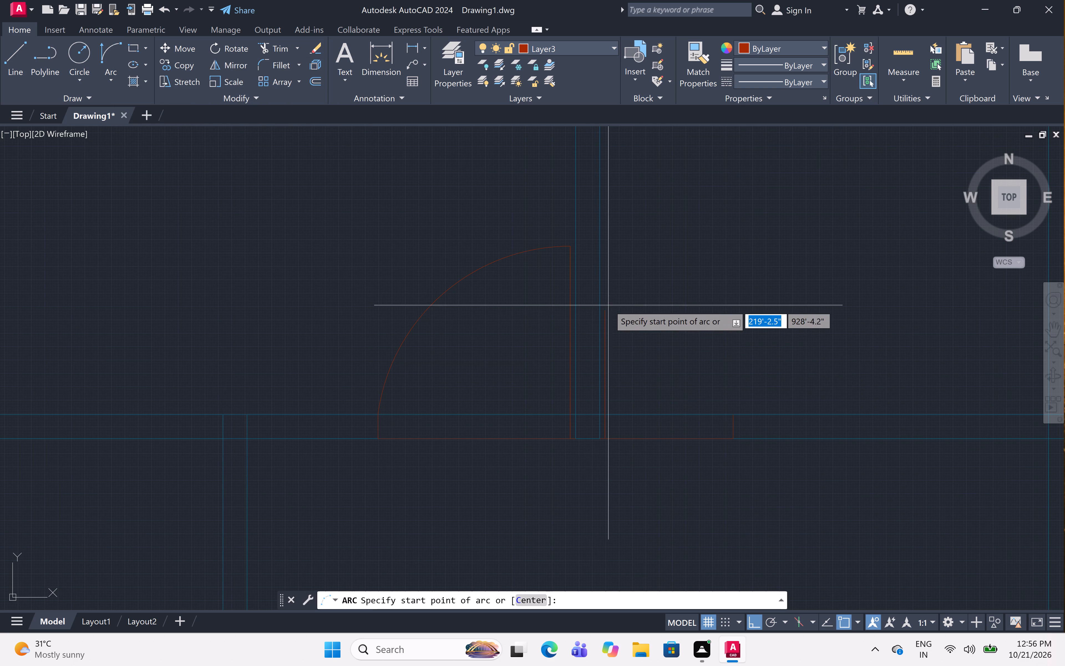
pyautogui.scroll(2, 609, 305)
pyautogui.click(600, 314)
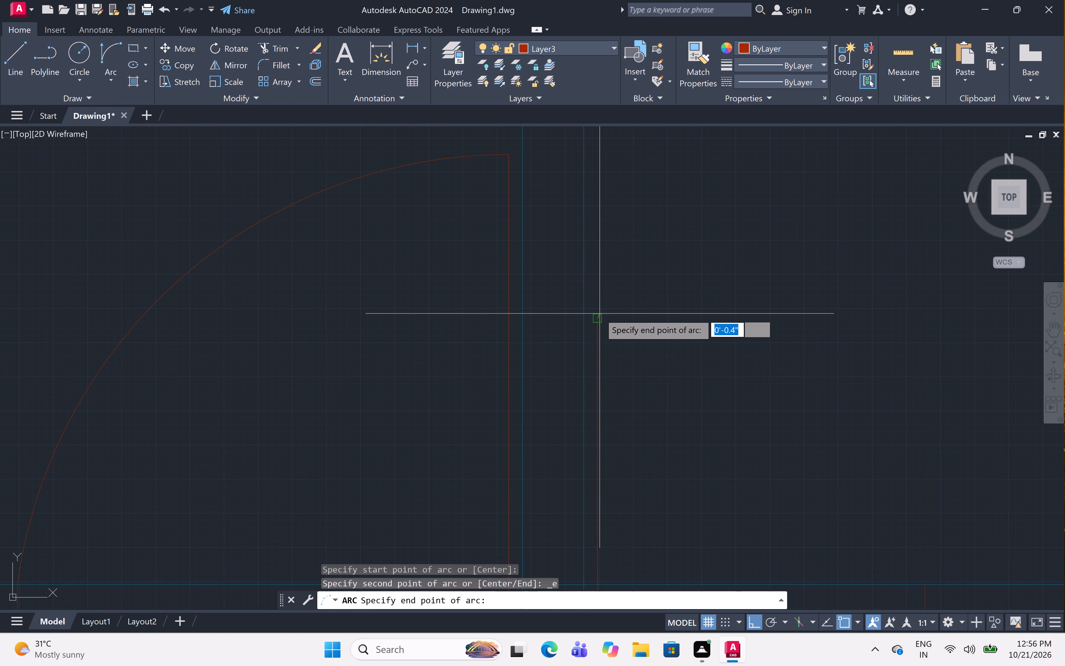
pyautogui.scroll(-3, 669, 363)
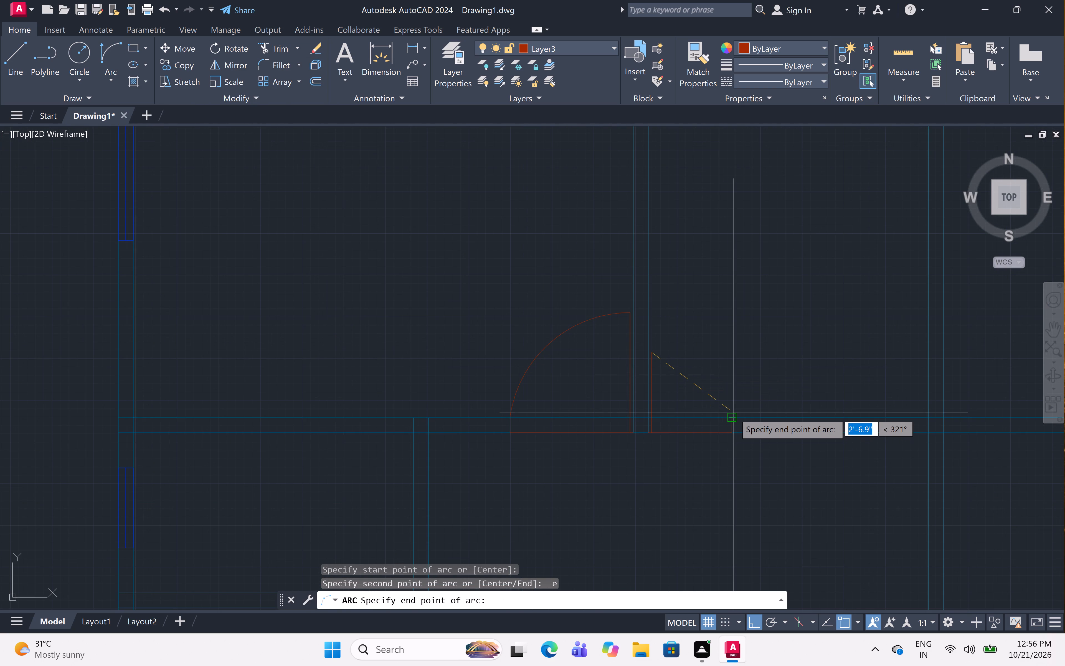
pyautogui.click(733, 419)
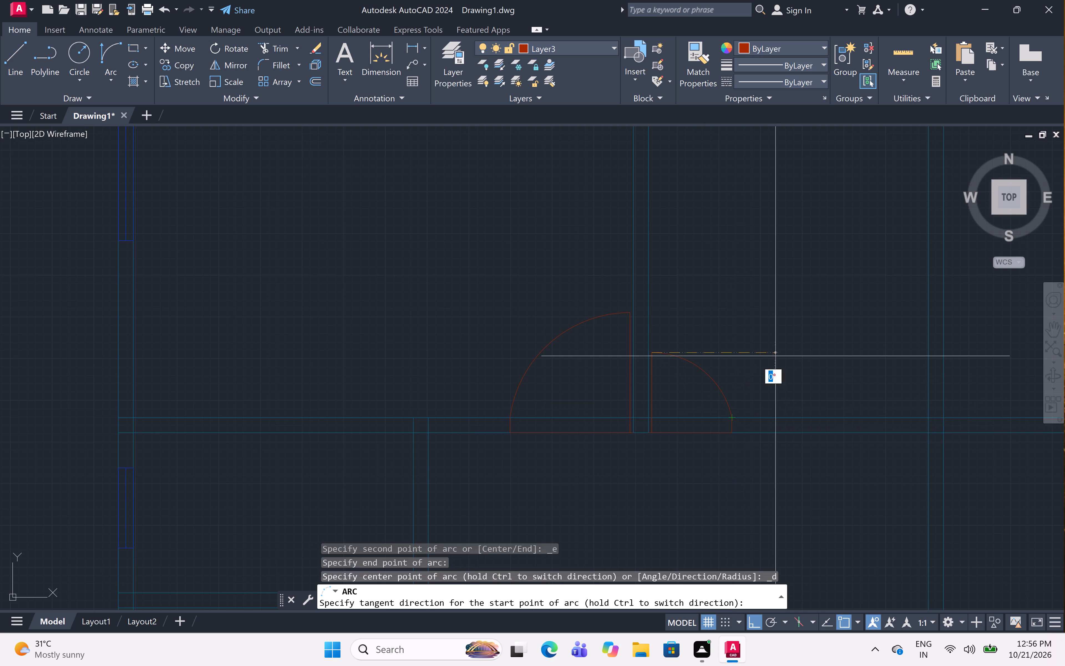
pyautogui.click(799, 324)
# Draw a Start, End, Direction arc for the smaller door left of the upper-right room's inner wall, from leaf top to left jamb, heading left.
pyautogui.scroll(-4, 786, 306)
pyautogui.moveTo(786, 306); pyautogui.dragTo(545, 307, button='middle')
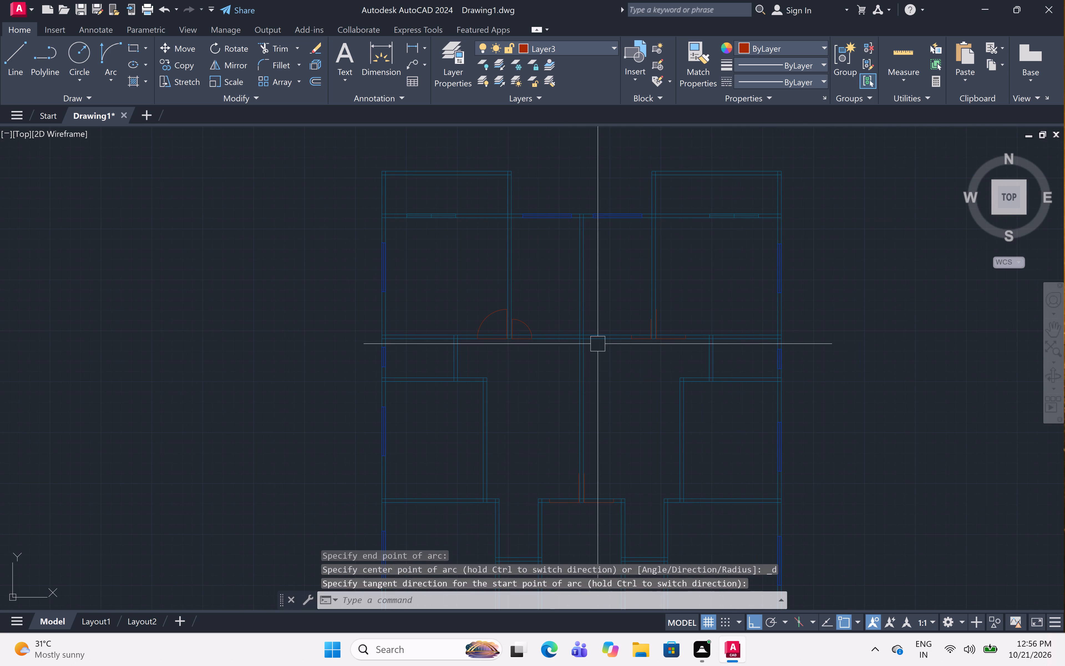
pyautogui.scroll(5, 653, 332)
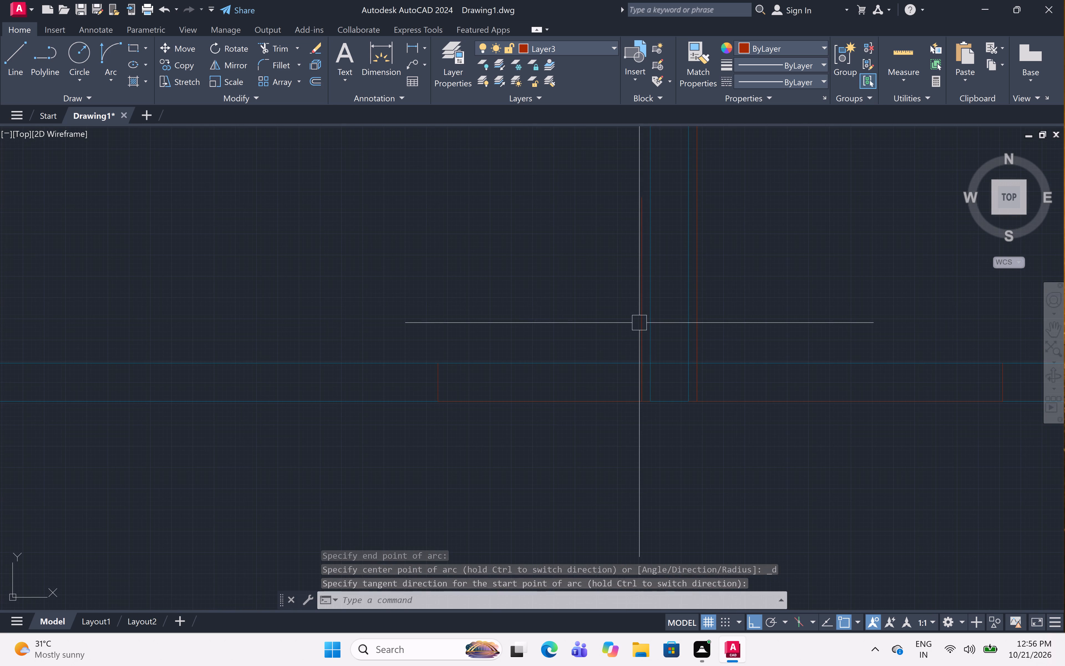
pyautogui.click(96, 51)
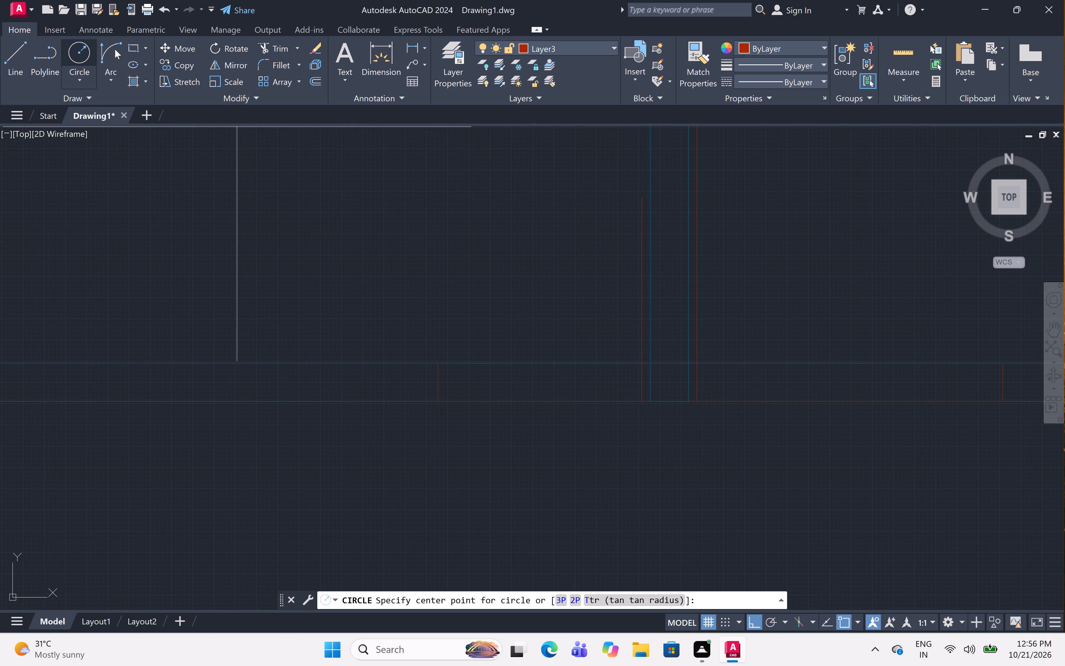
pyautogui.click(115, 49)
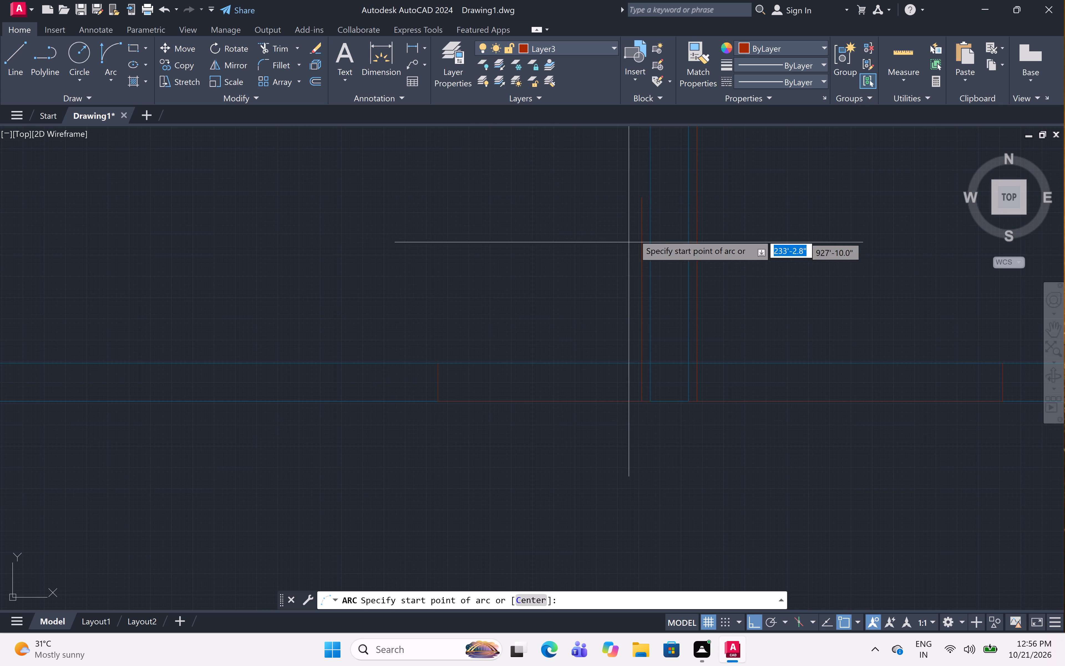
pyautogui.click(641, 195)
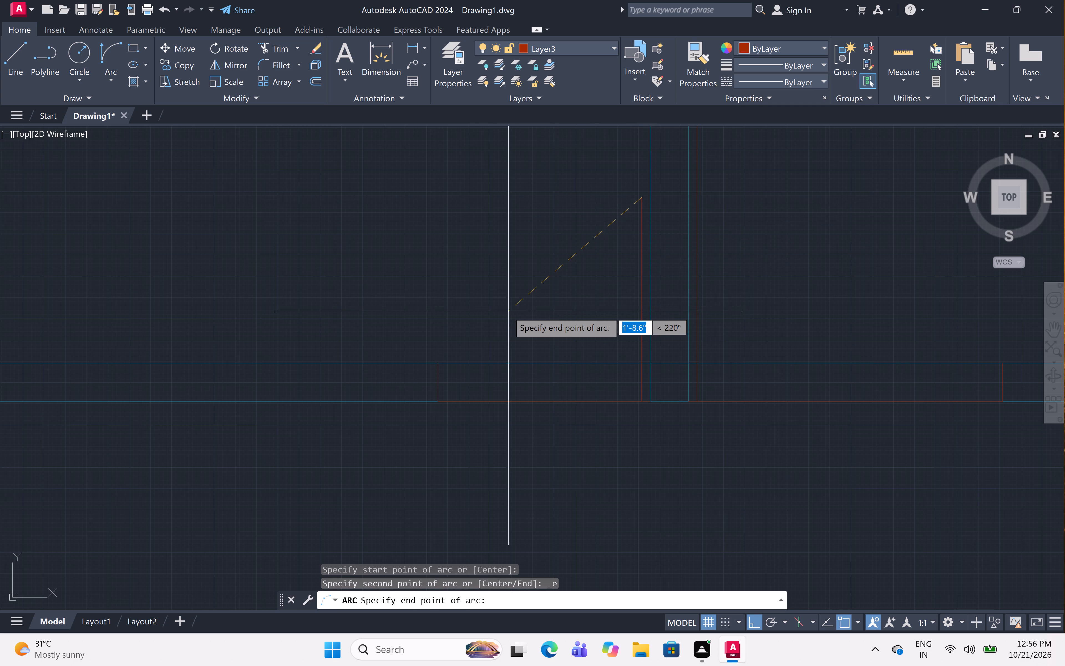
pyautogui.click(440, 362)
pyautogui.click(349, 335)
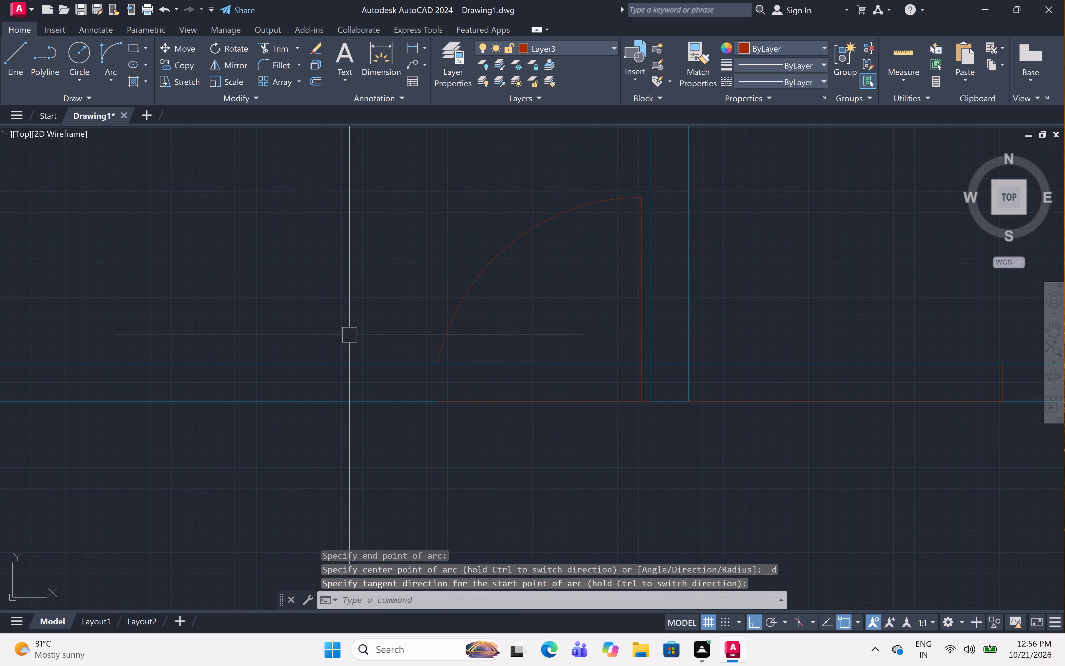
# Draw a Start, End, Direction arc for the larger door beside the upper-right room's inner wall, from leaf top to right jamb, heading right.
pyautogui.scroll(-4, 387, 329)
pyautogui.moveTo(387, 329); pyautogui.dragTo(389, 440, button='middle')
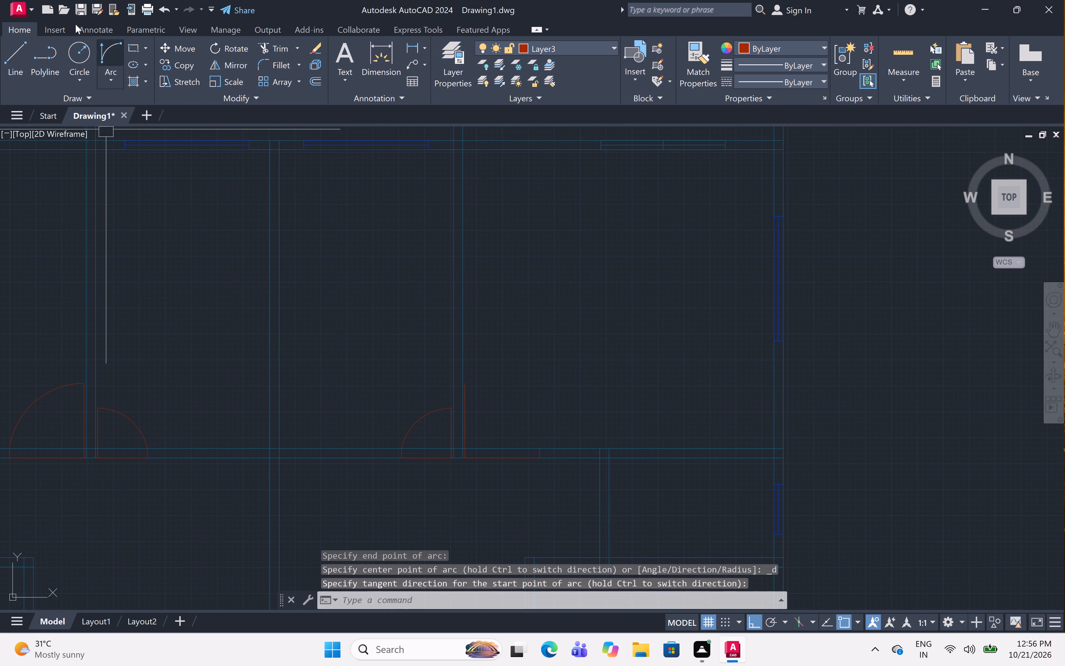
pyautogui.click(113, 58)
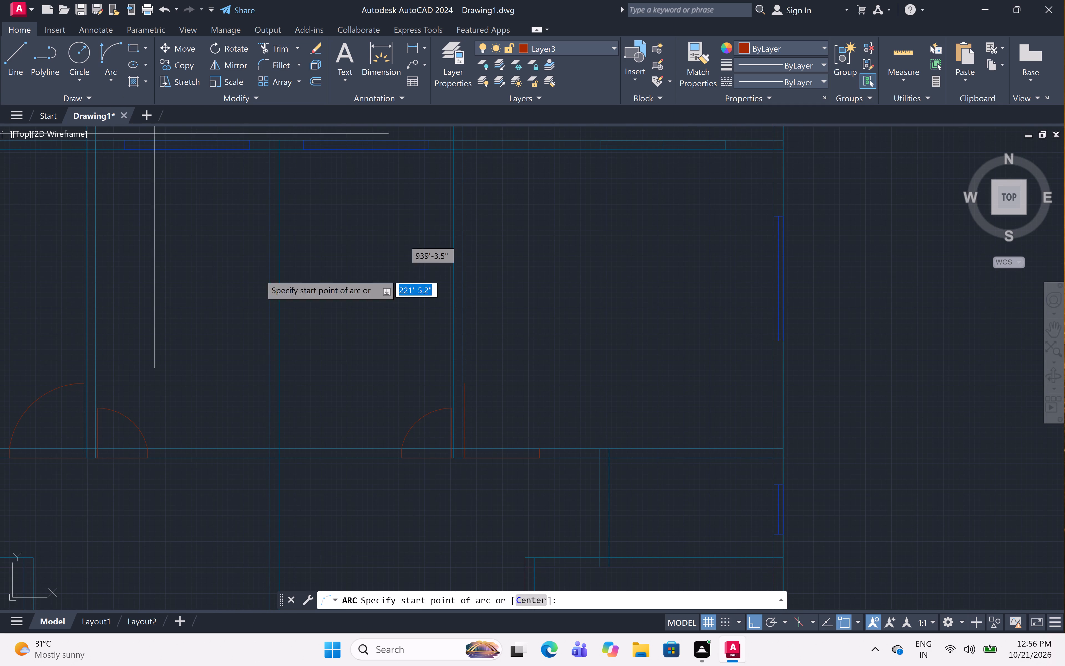
pyautogui.scroll(2, 522, 470)
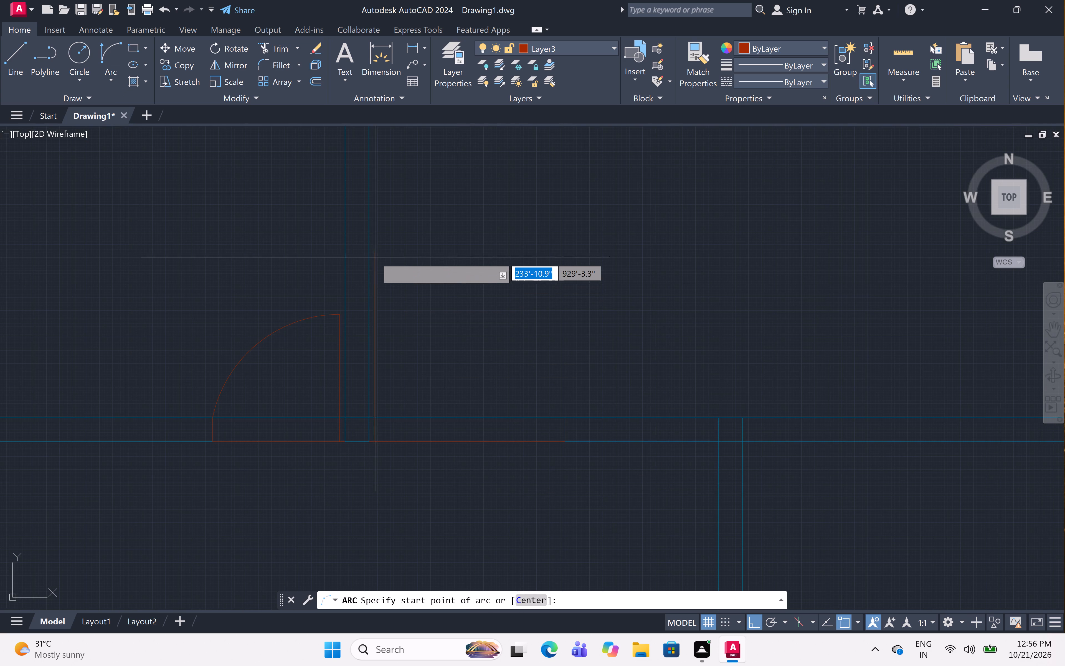
pyautogui.click(377, 248)
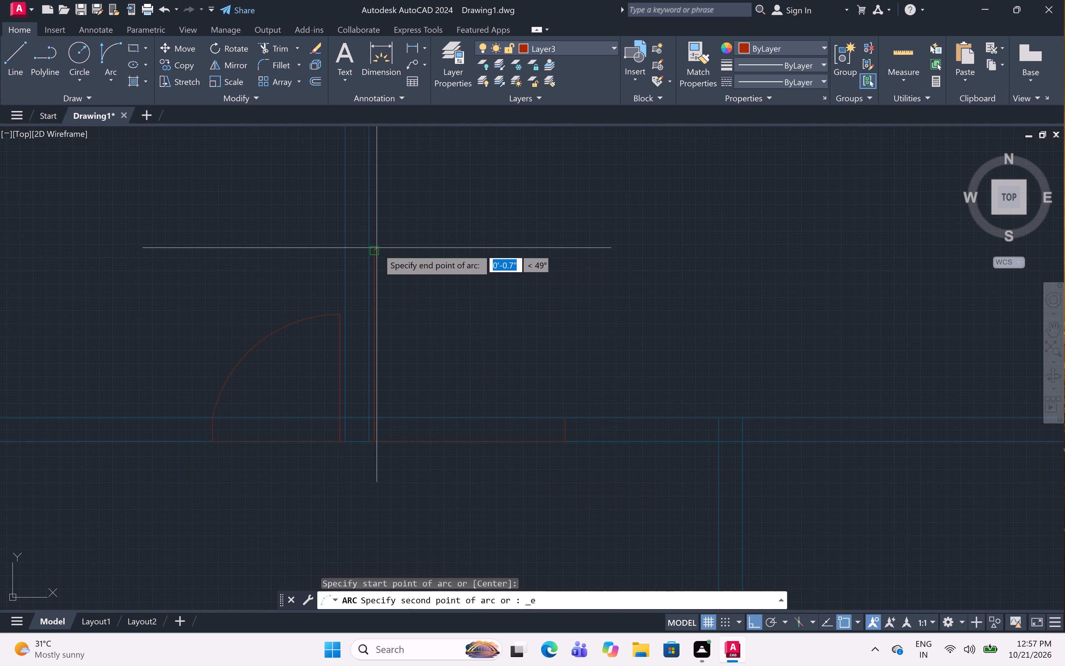
pyautogui.click(562, 415)
pyautogui.click(644, 335)
# Draw a Start, End, Direction arc for the left door in the lower central room's top wall, from leaf top to left jamb, heading left.
pyautogui.scroll(-5, 670, 301)
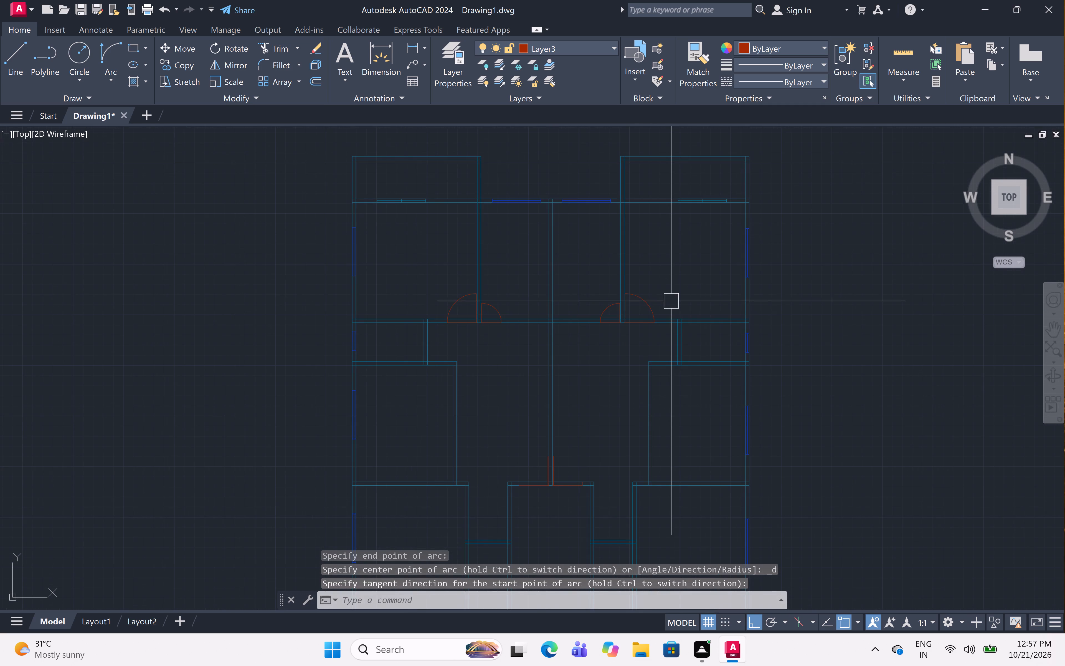
pyautogui.scroll(3, 571, 536)
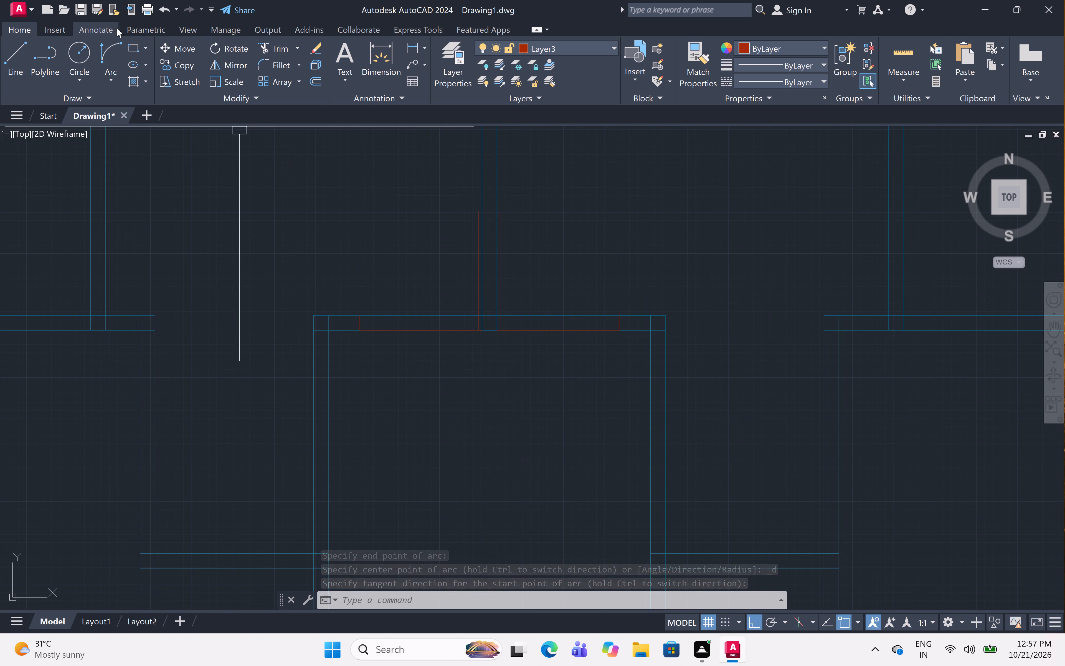
pyautogui.click(105, 43)
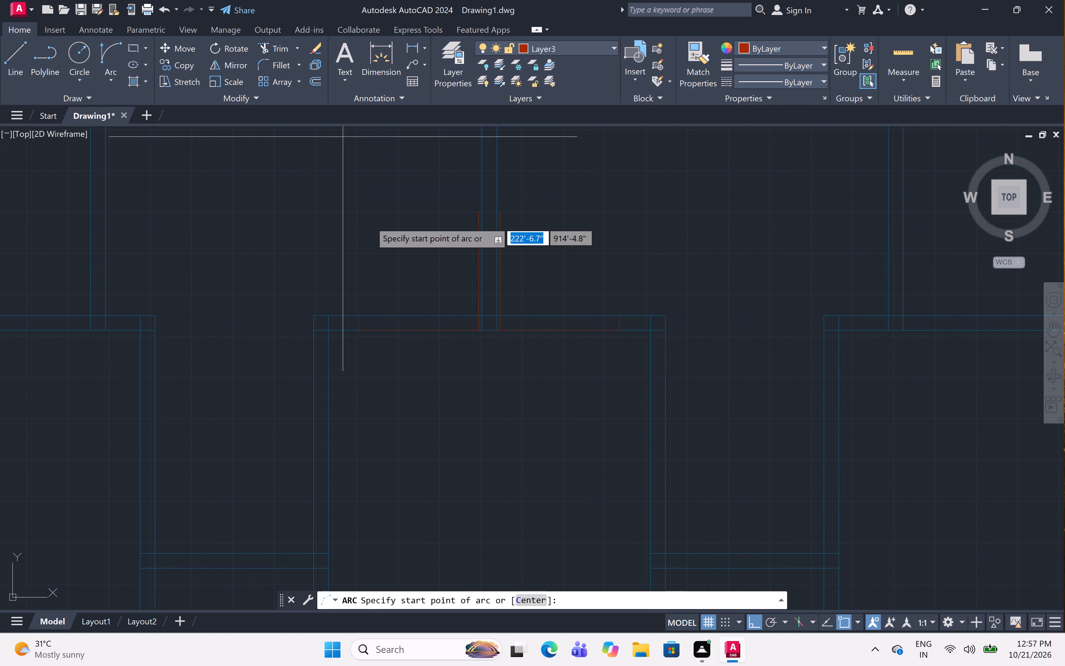
pyautogui.click(479, 210)
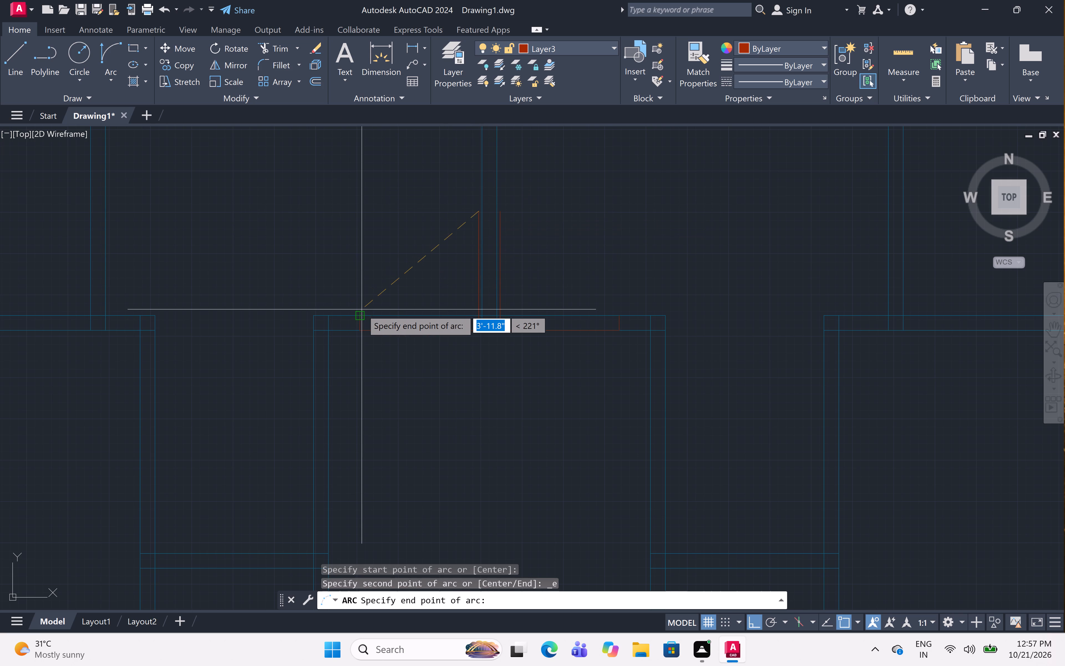
pyautogui.click(360, 317)
pyautogui.click(312, 276)
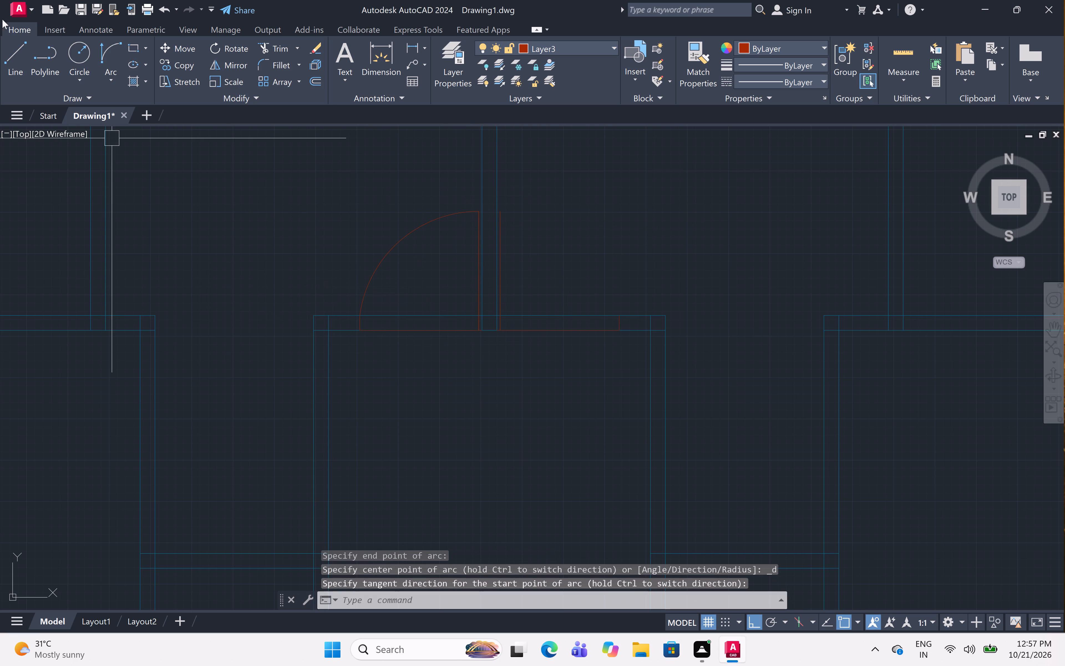
# Draw a Start, End, Direction arc for the right door in the lower central room's top wall, from leaf top to right jamb, heading right.
pyautogui.click(120, 55)
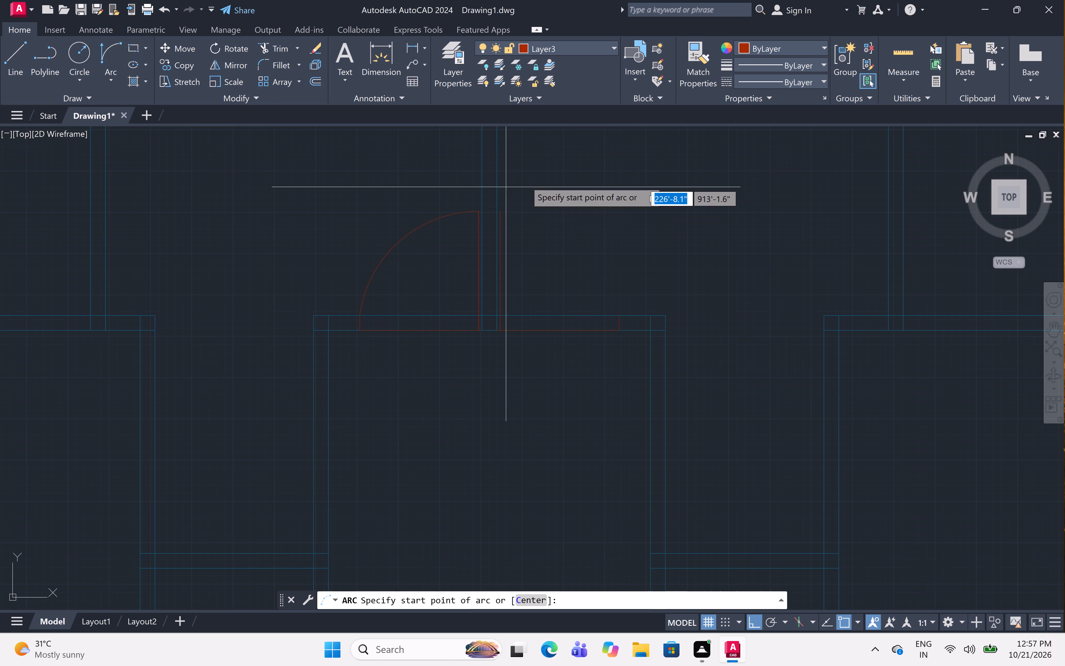
pyautogui.click(502, 206)
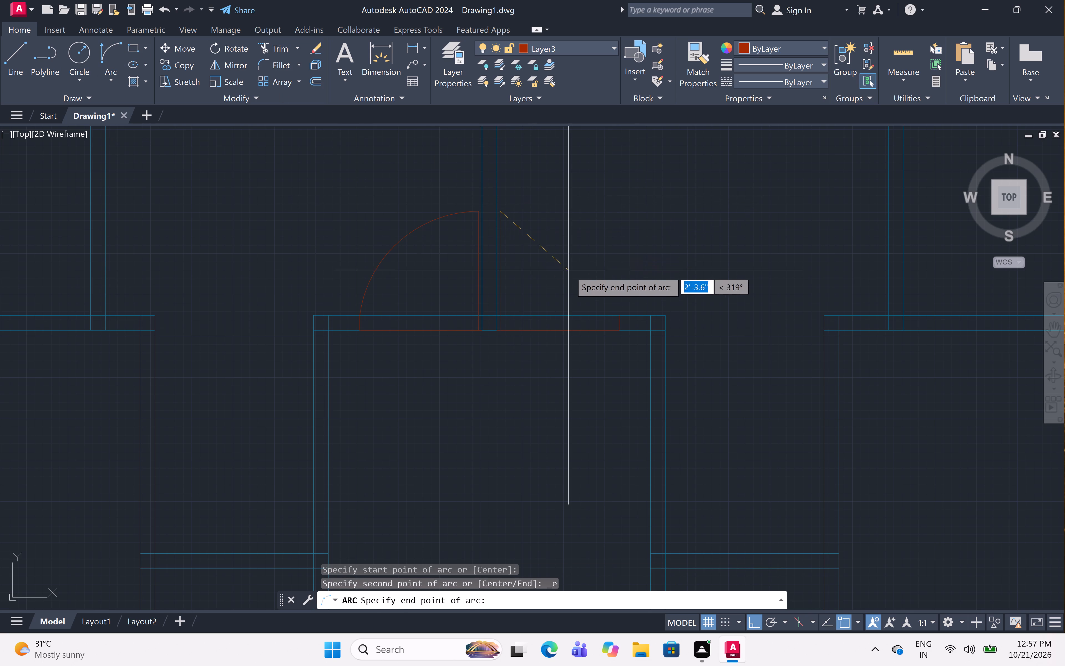
pyautogui.click(619, 317)
pyautogui.click(687, 232)
# Examine the whole floor plan, then the upper-left room's top wall and the narrow space above it.
pyautogui.scroll(-3, 683, 226)
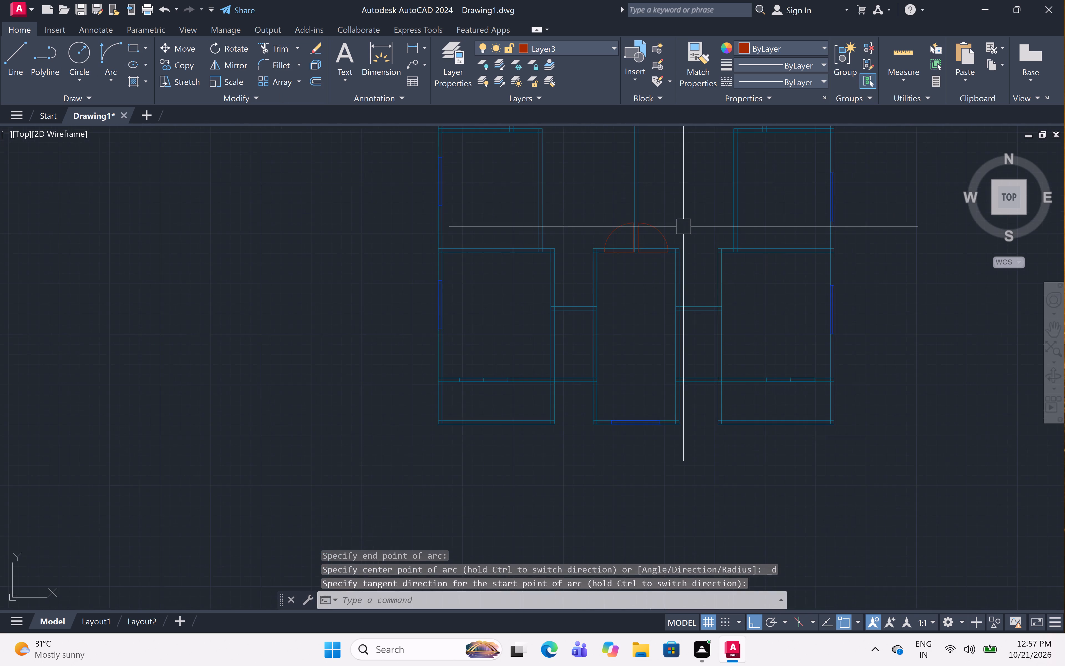
pyautogui.scroll(-2, 683, 226)
pyautogui.scroll(3, 661, 203)
pyautogui.moveTo(661, 203); pyautogui.dragTo(647, 278, button='middle')
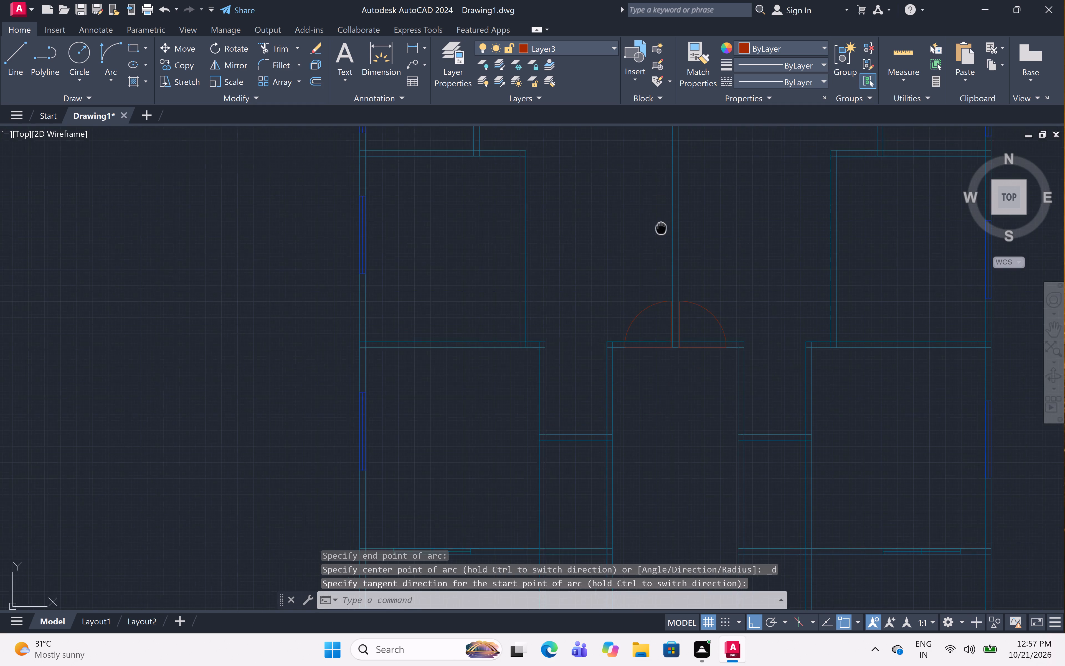
pyautogui.moveTo(647, 278); pyautogui.dragTo(647, 280, button='middle')
pyautogui.scroll(-2, 653, 258)
pyautogui.moveTo(653, 257); pyautogui.dragTo(651, 294, button='middle')
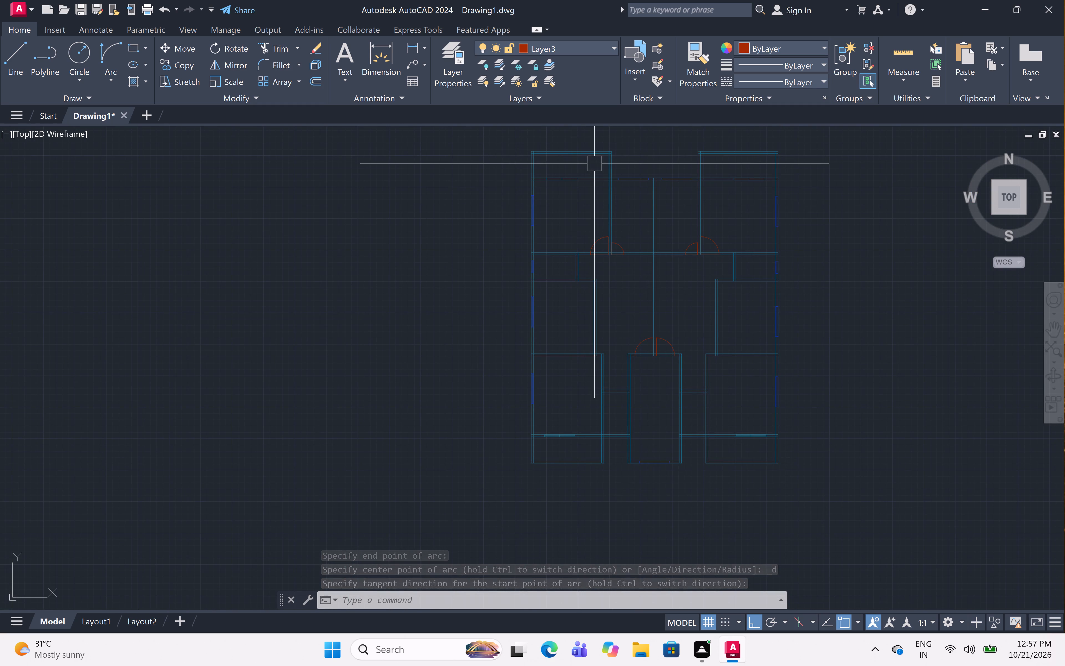
pyautogui.scroll(5, 594, 163)
pyautogui.moveTo(601, 201); pyautogui.dragTo(601, 224, button='middle')
pyautogui.scroll(-2, 601, 224)
pyautogui.moveTo(608, 209); pyautogui.dragTo(595, 274, button='middle')
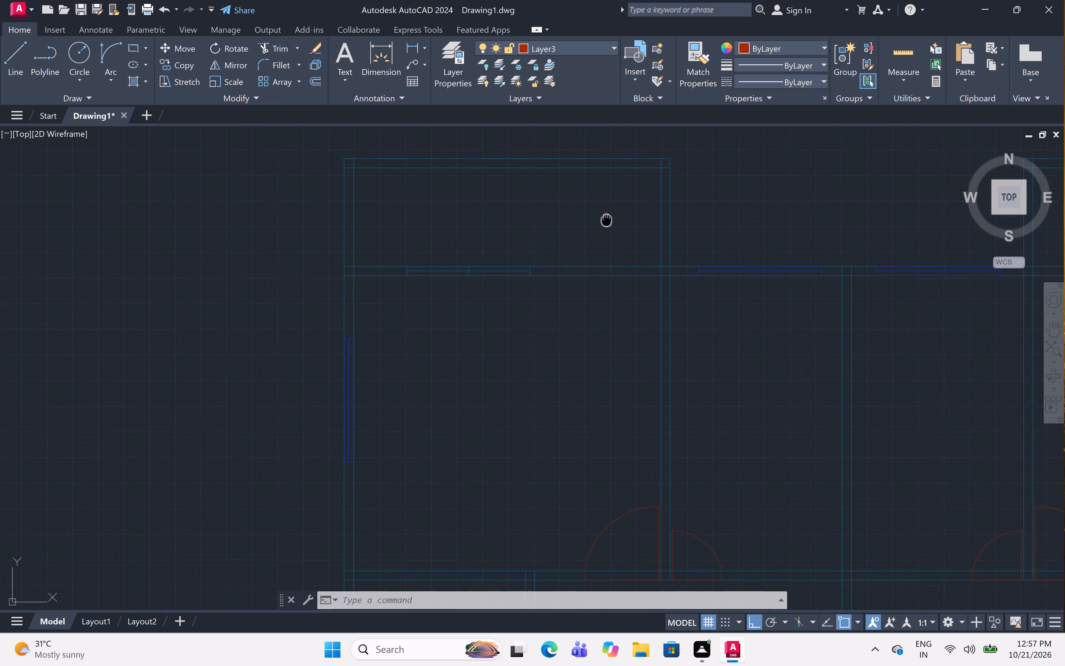
pyautogui.moveTo(595, 274); pyautogui.dragTo(595, 274, button='middle')
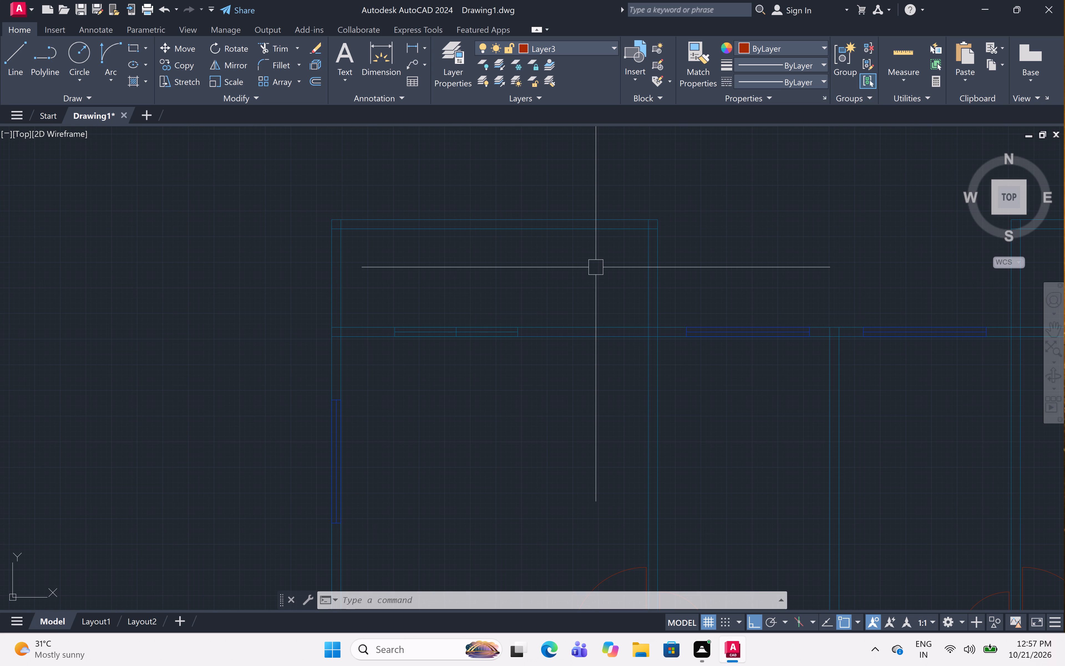
pyautogui.scroll(2, 583, 284)
pyautogui.scroll(-2, 599, 270)
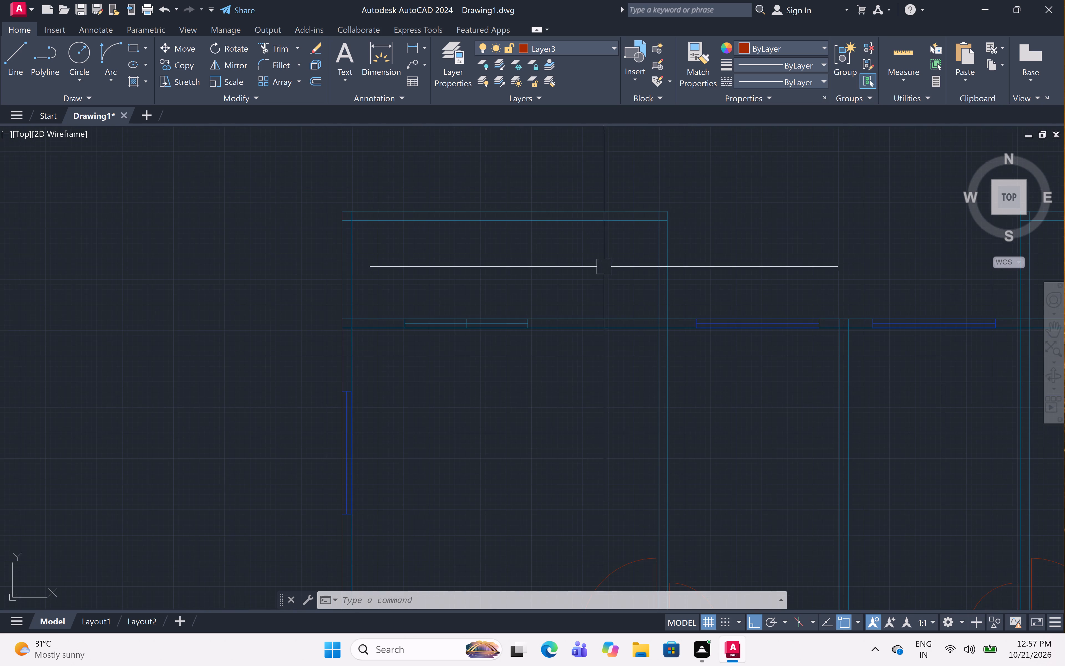
pyautogui.moveTo(608, 263); pyautogui.dragTo(622, 311, button='middle')
pyautogui.scroll(1, 643, 291)
pyautogui.moveTo(643, 291); pyautogui.dragTo(589, 277, button='middle')
pyautogui.scroll(2, 589, 277)
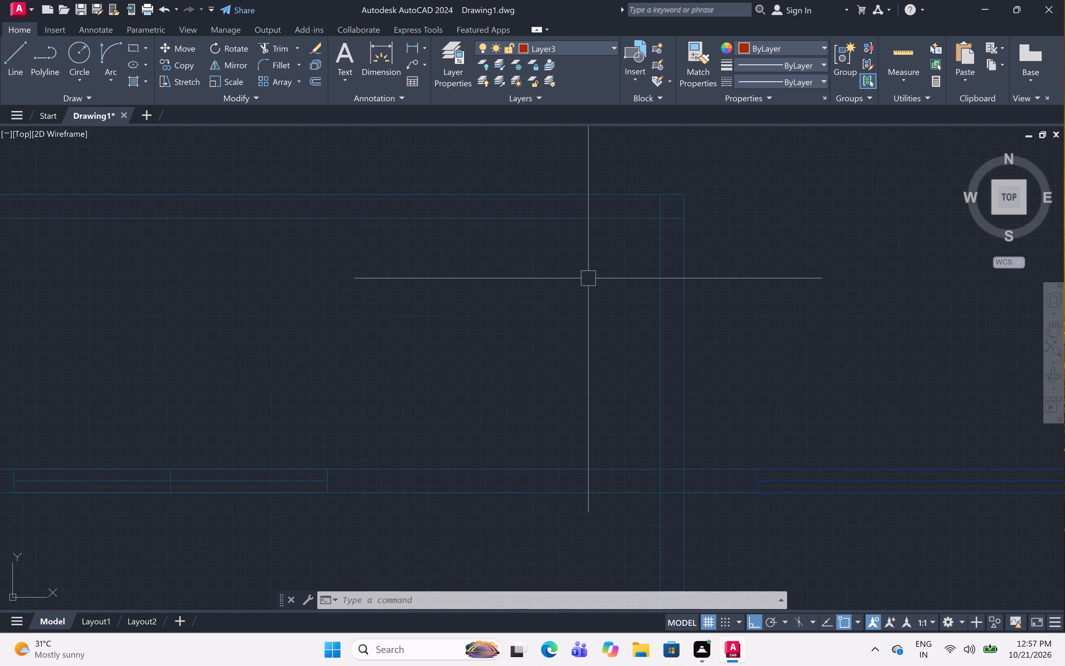
pyautogui.scroll(-2, 608, 265)
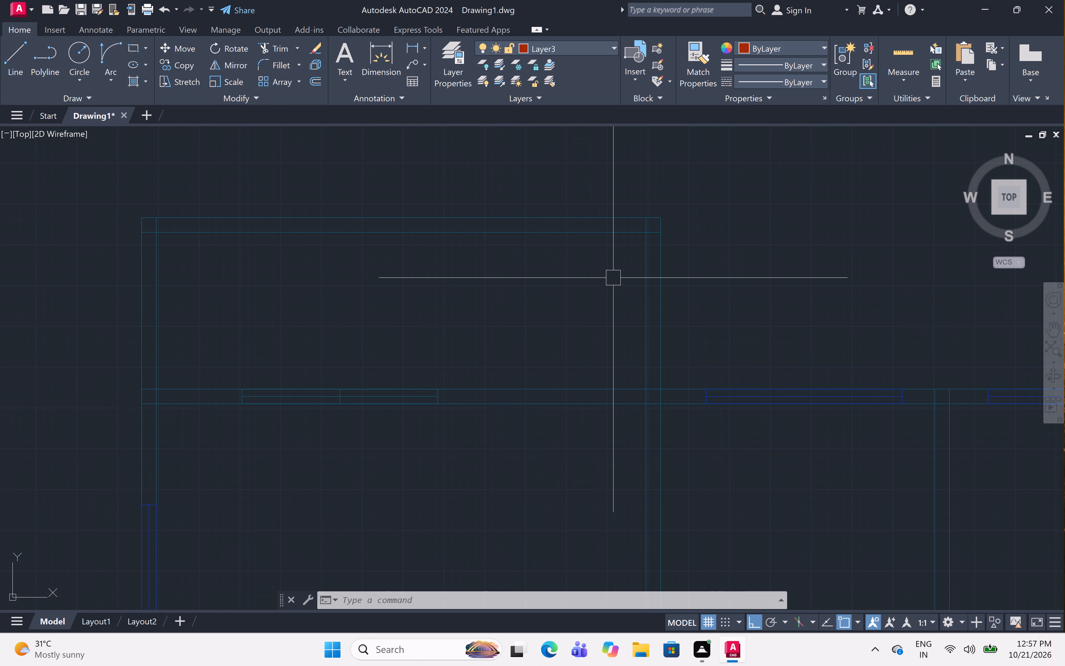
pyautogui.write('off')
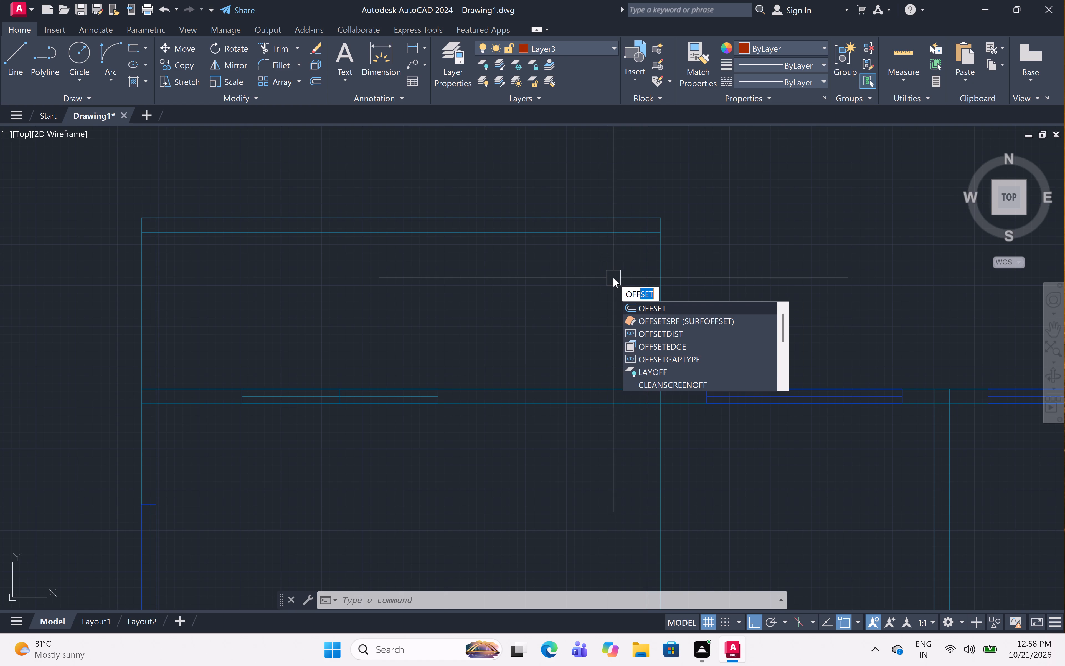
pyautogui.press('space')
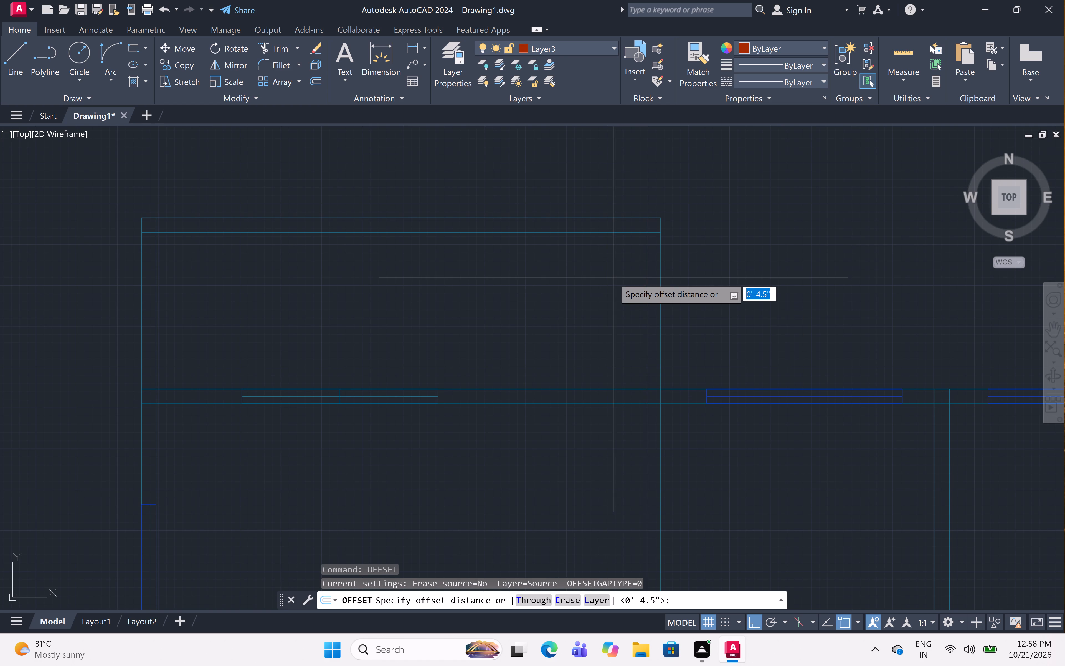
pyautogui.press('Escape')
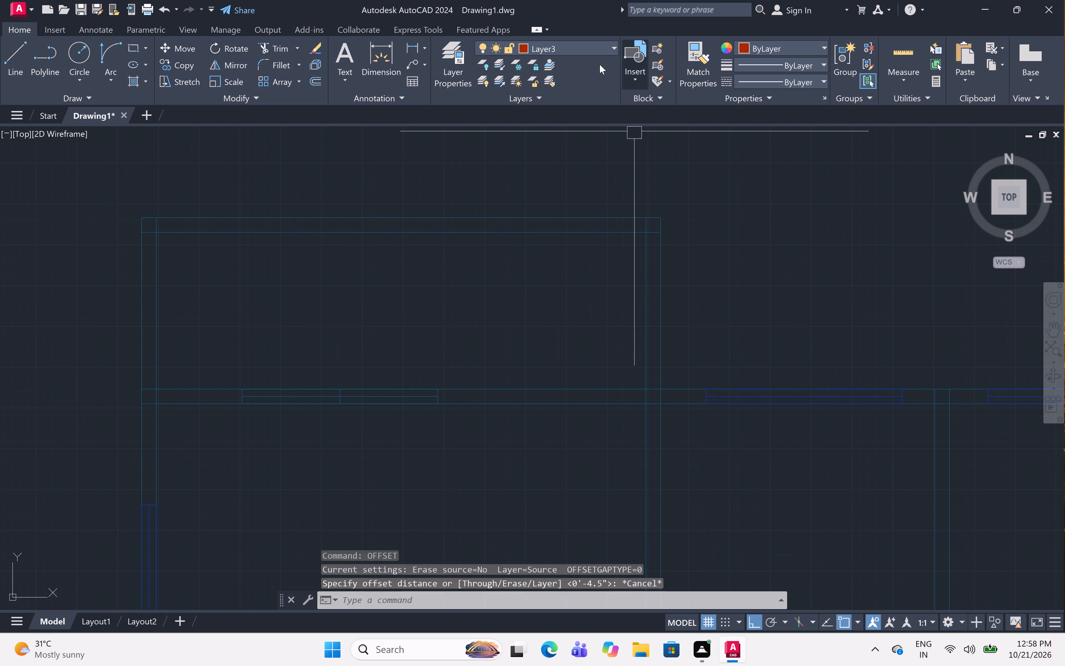
# On Layer1, draw a line from the upper-left room's top inner corner beside the inner wall, 1" left and 2' up.
pyautogui.click(602, 47)
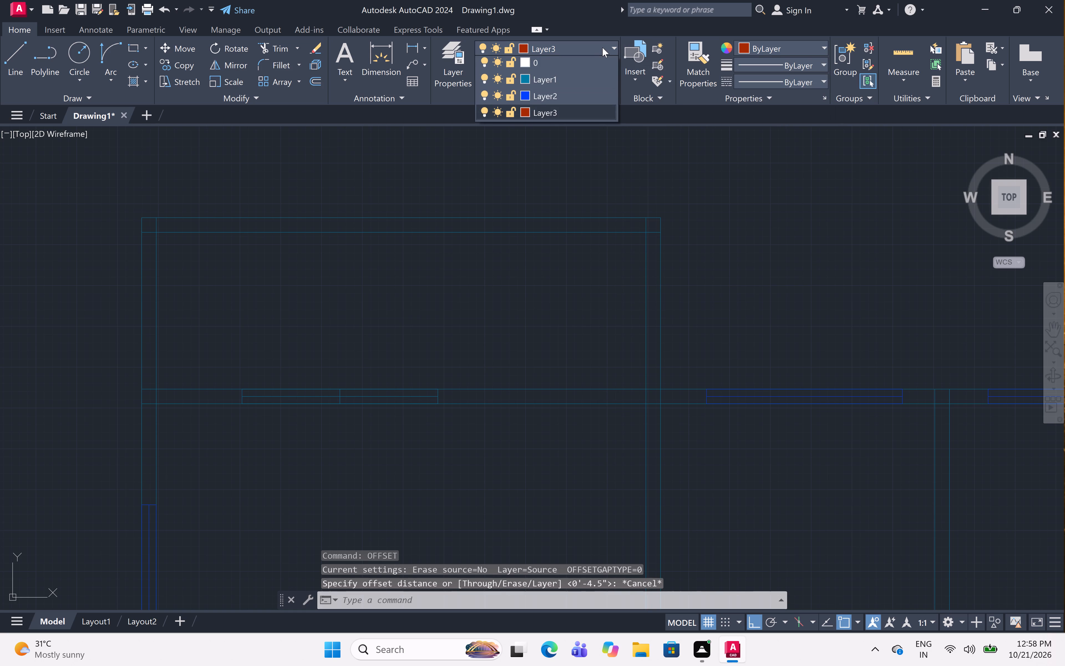
pyautogui.click(581, 81)
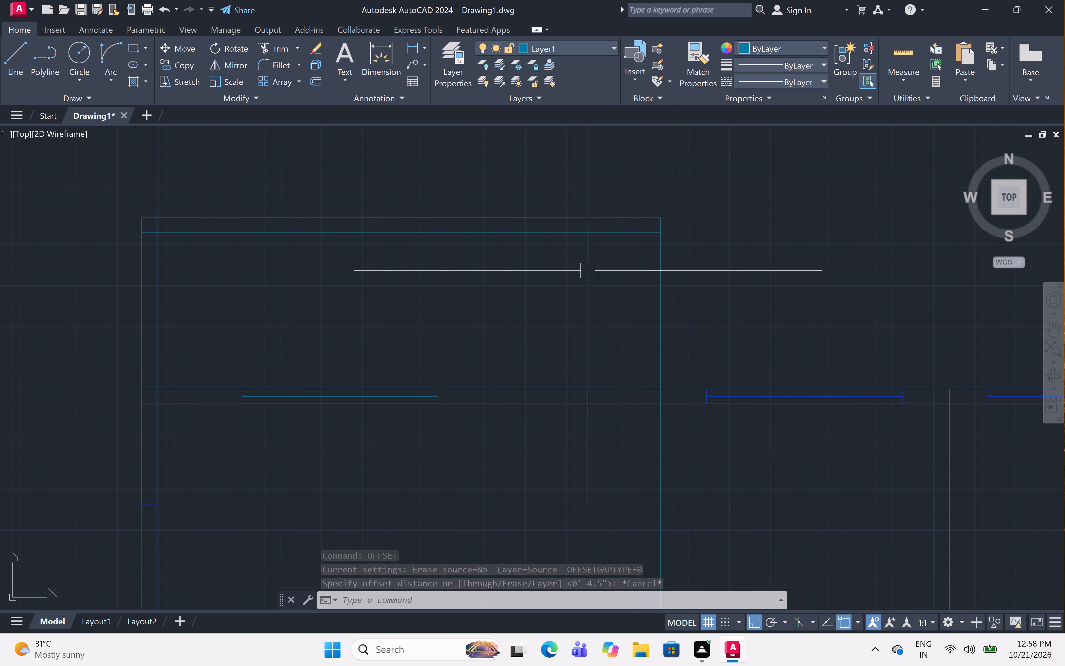
pyautogui.press('l')
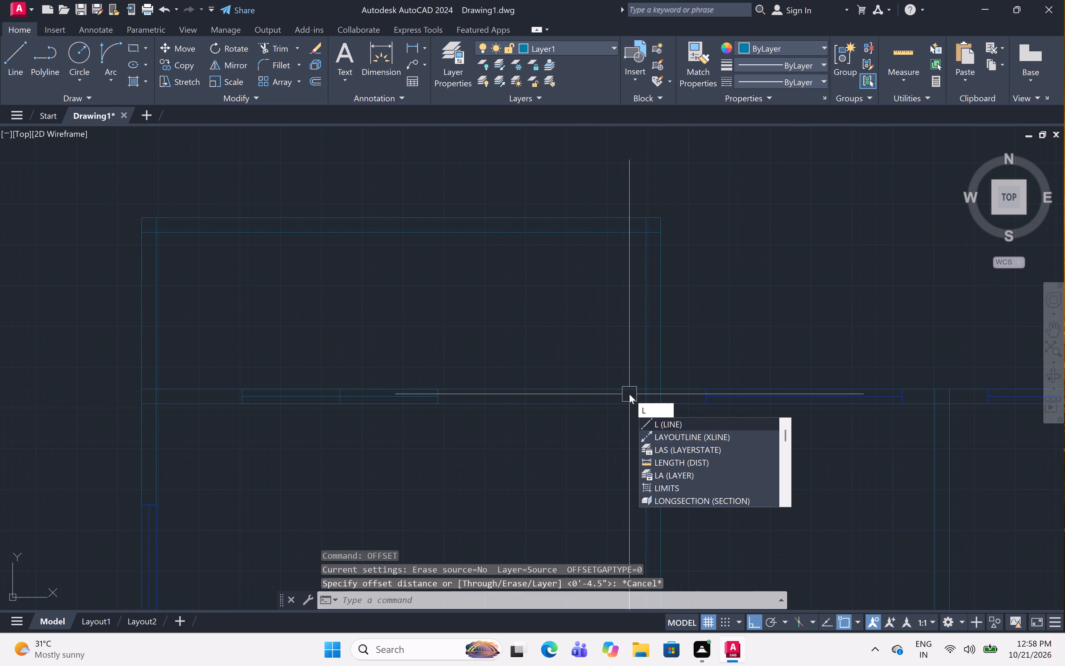
pyautogui.press('space')
pyautogui.scroll(1, 653, 413)
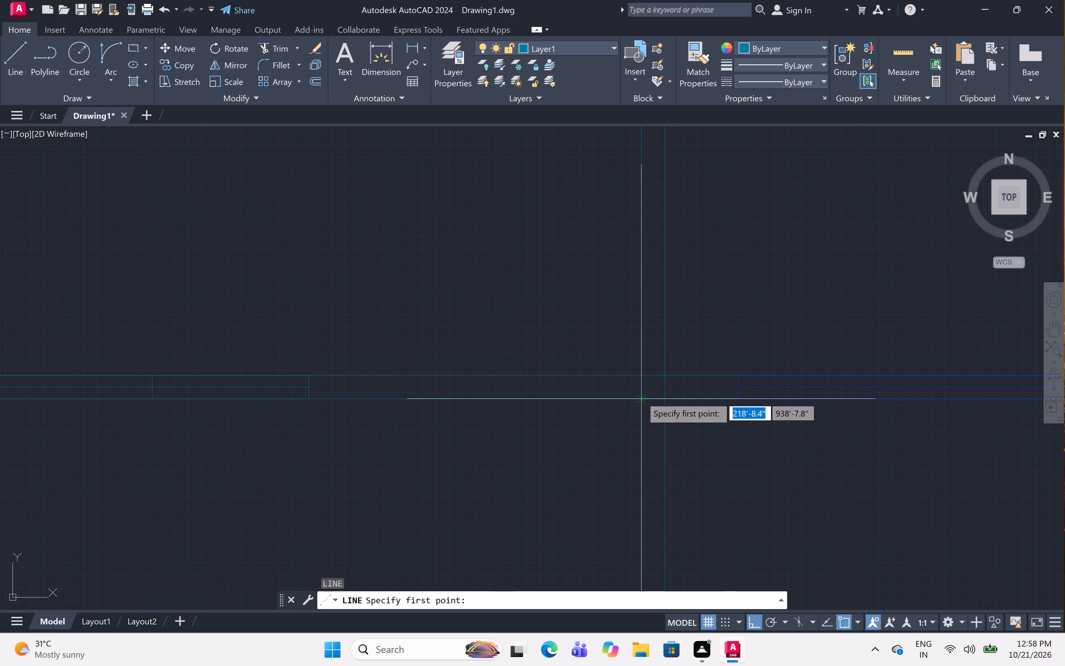
pyautogui.click(641, 397)
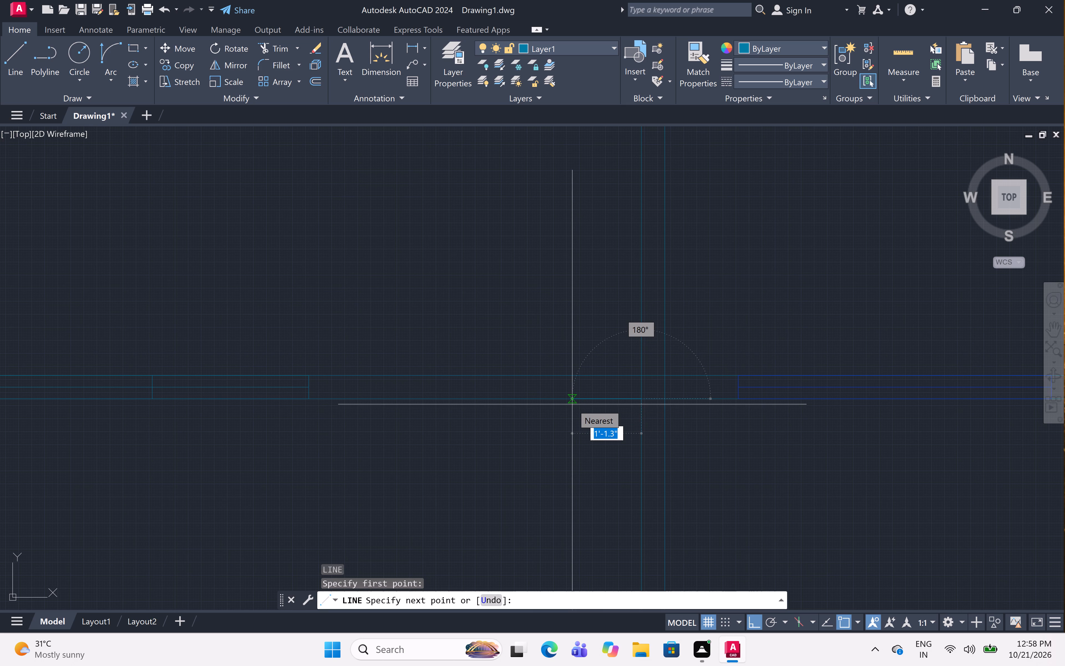
pyautogui.press('2')
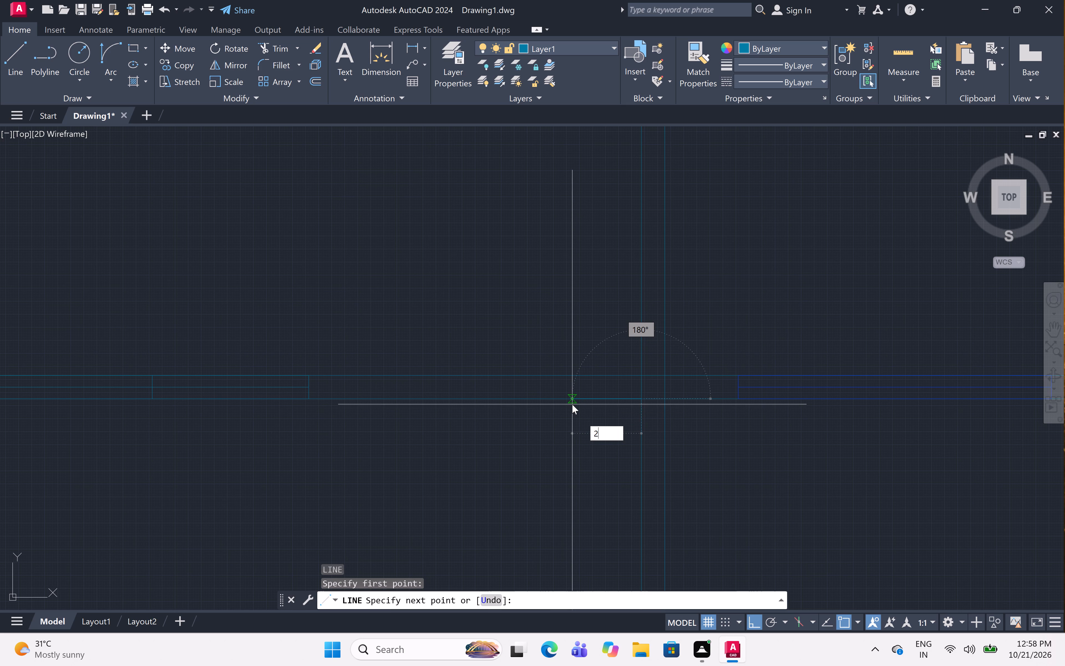
pyautogui.press('BackSpace')
pyautogui.write('1"')
pyautogui.press('space')
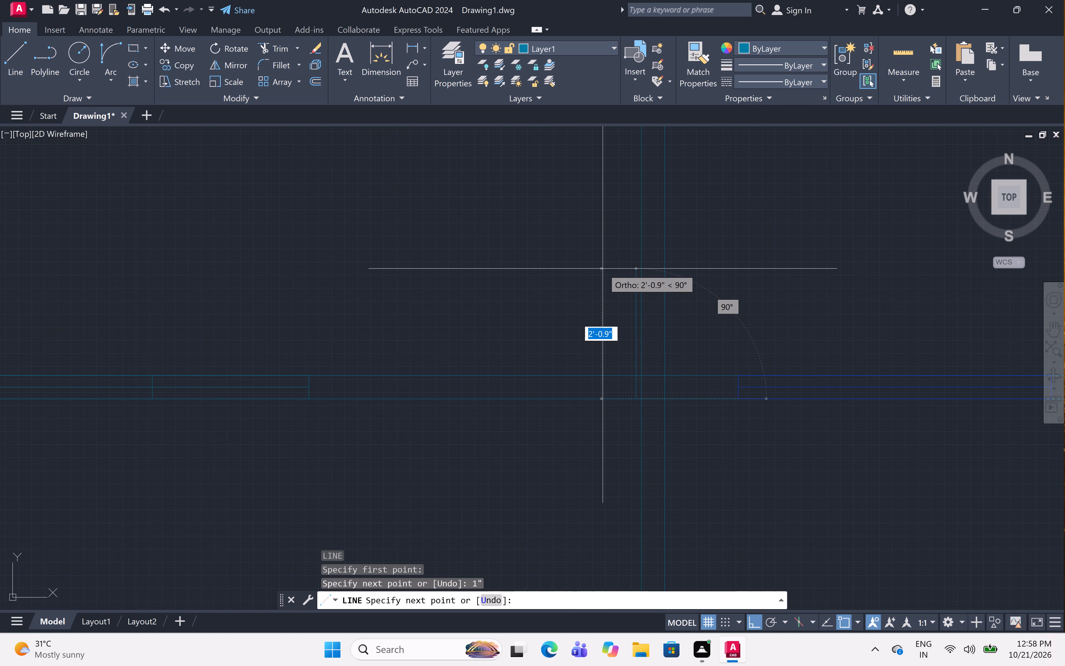
pyautogui.write("2'")
pyautogui.press('space')
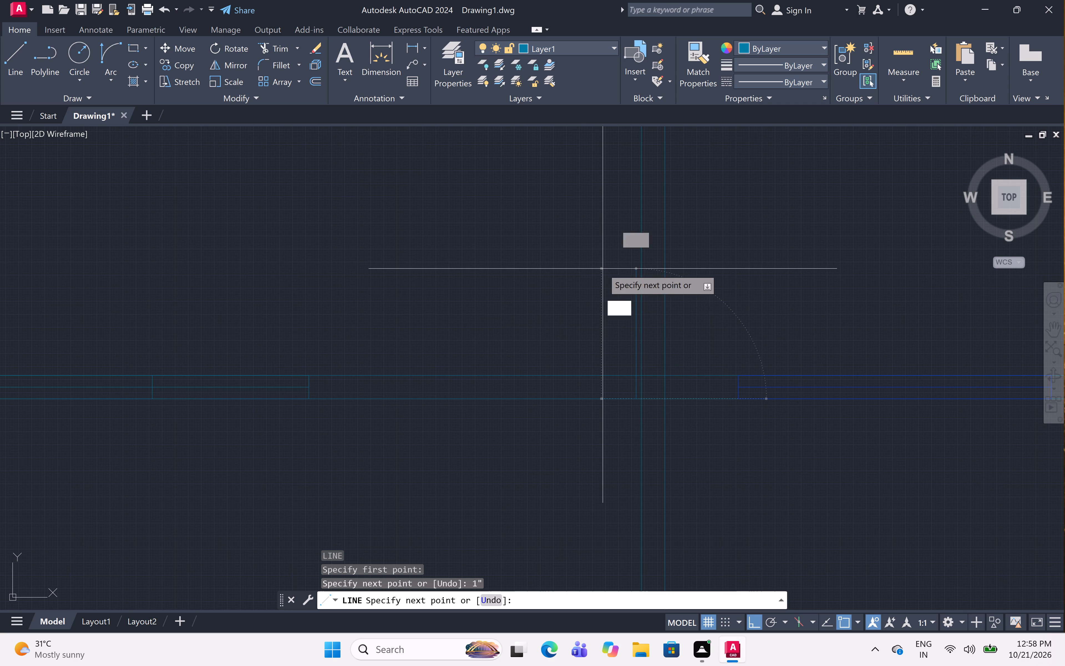
# Continue the line down to the lower face of the upper-left room's top wall, 2' left along it, and up to its upper face.
pyautogui.scroll(3, 612, 391)
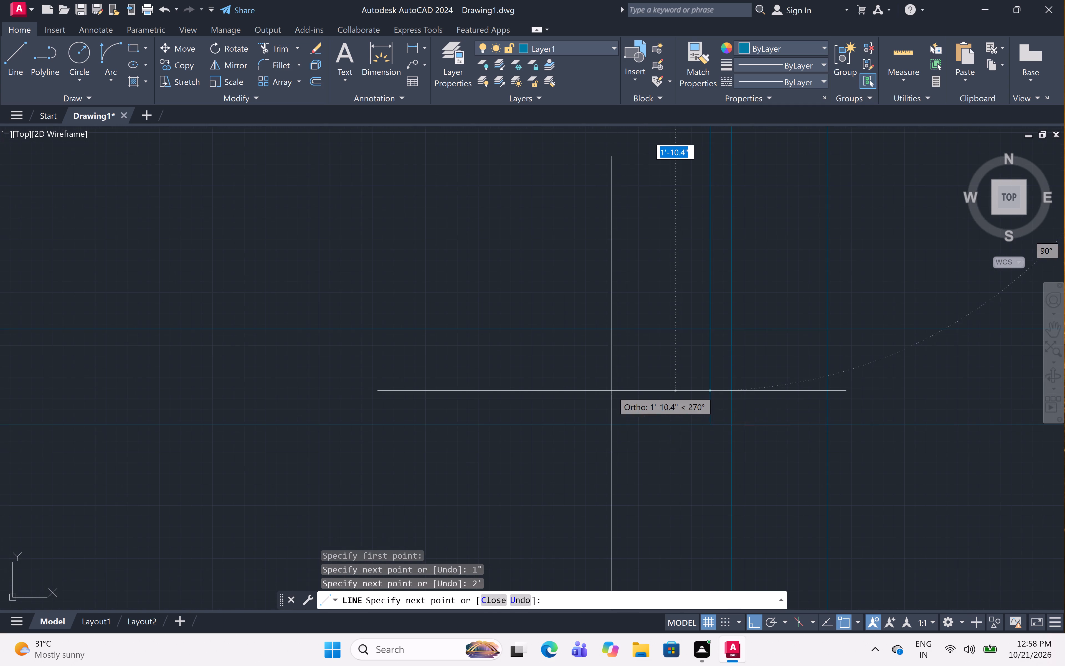
pyautogui.click(706, 425)
pyautogui.scroll(-3, 700, 428)
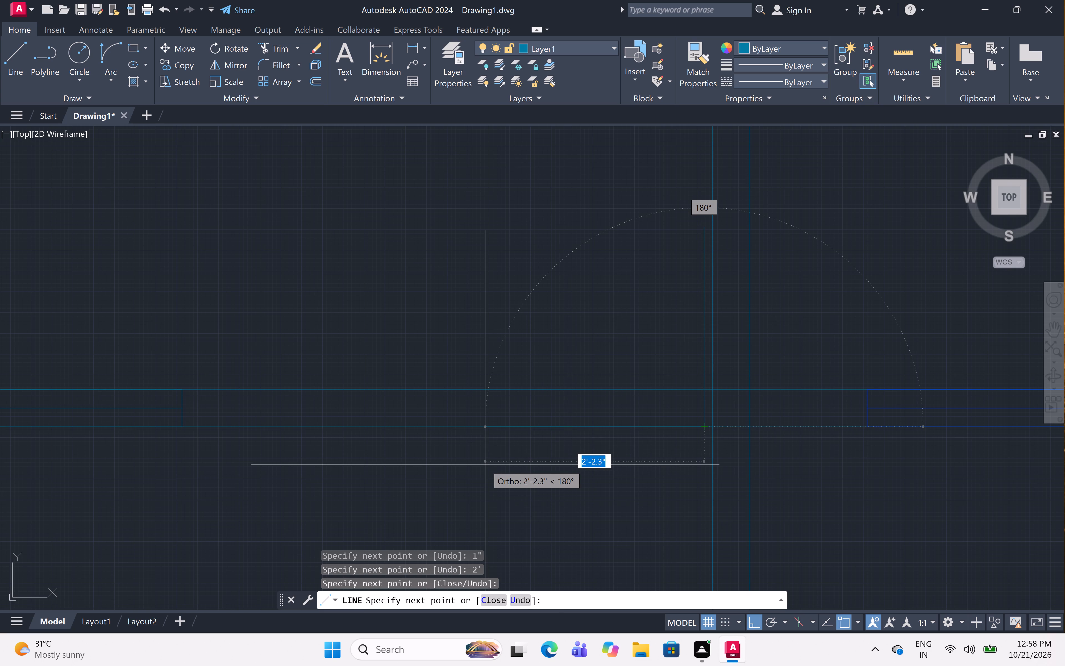
pyautogui.write("2'")
pyautogui.press('space')
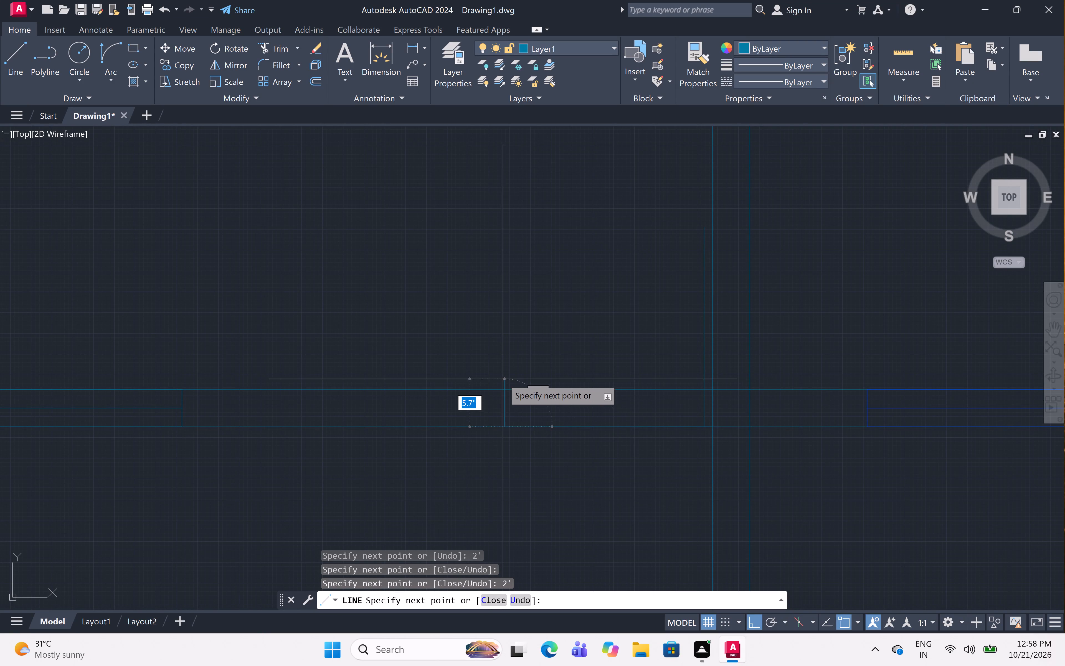
pyautogui.click(505, 386)
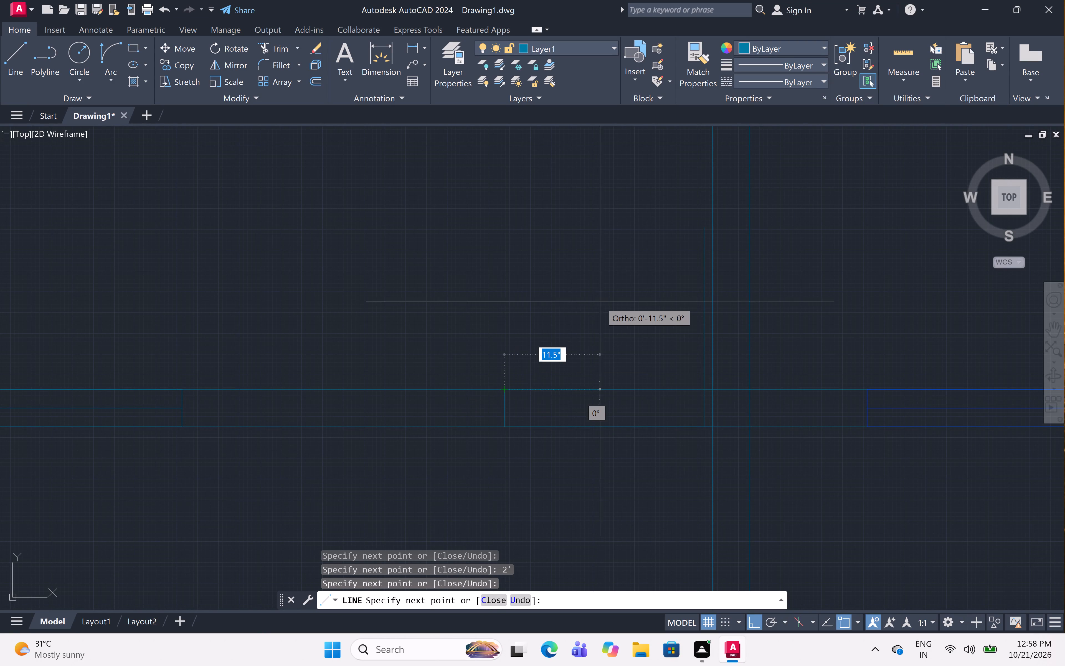
pyautogui.press('Escape')
pyautogui.scroll(-5, 553, 330)
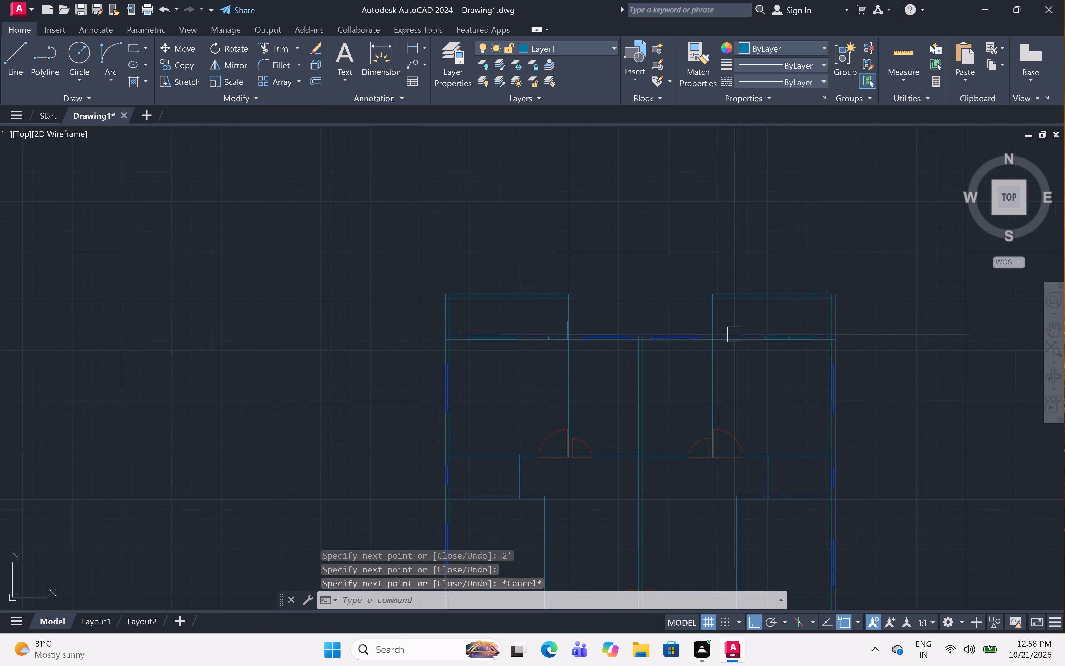
# Draw a line from the upper-right room's top inner corner beside the inner wall, 1" right and 2' up.
pyautogui.scroll(4, 733, 334)
pyautogui.moveTo(765, 294); pyautogui.dragTo(713, 389, button='middle')
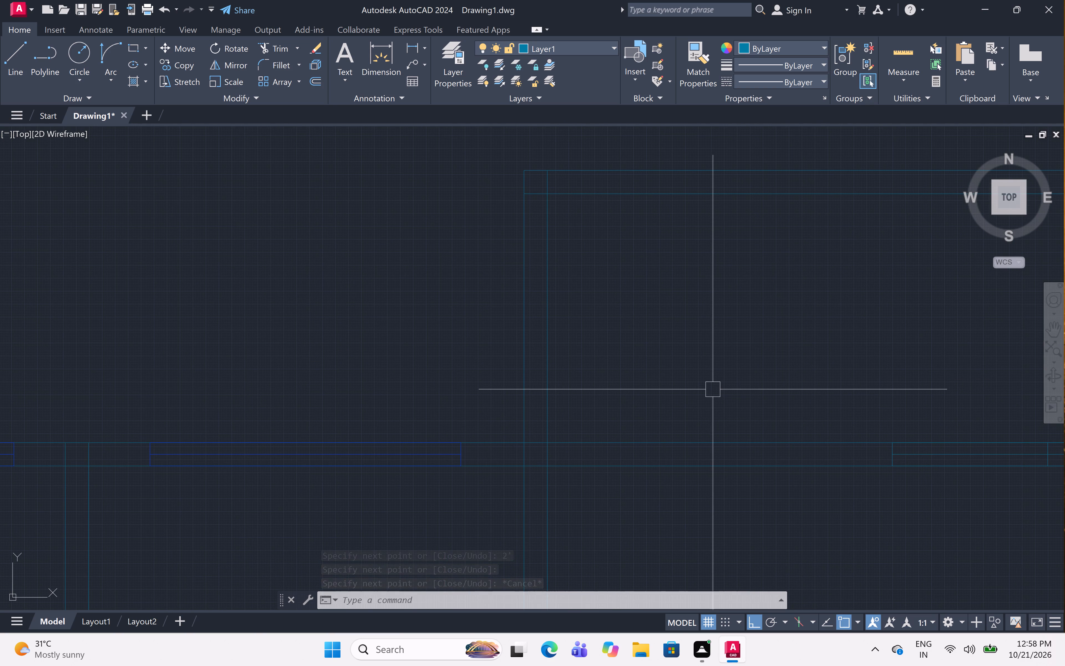
pyautogui.write('l')
pyautogui.press('space')
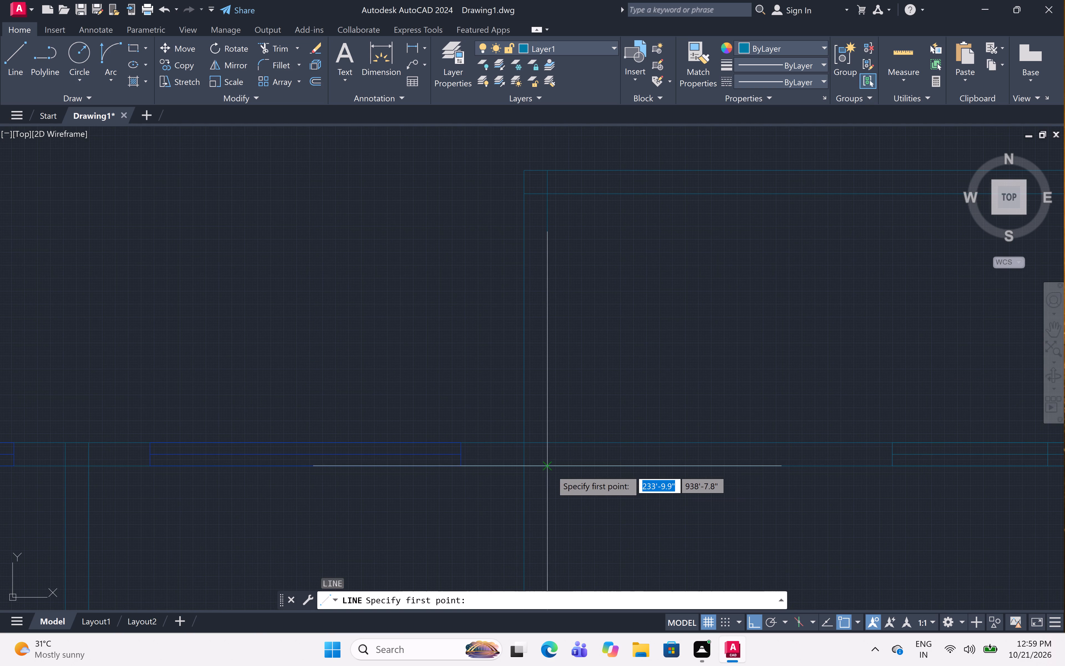
pyautogui.click(551, 470)
pyautogui.write('1"')
pyautogui.press('space')
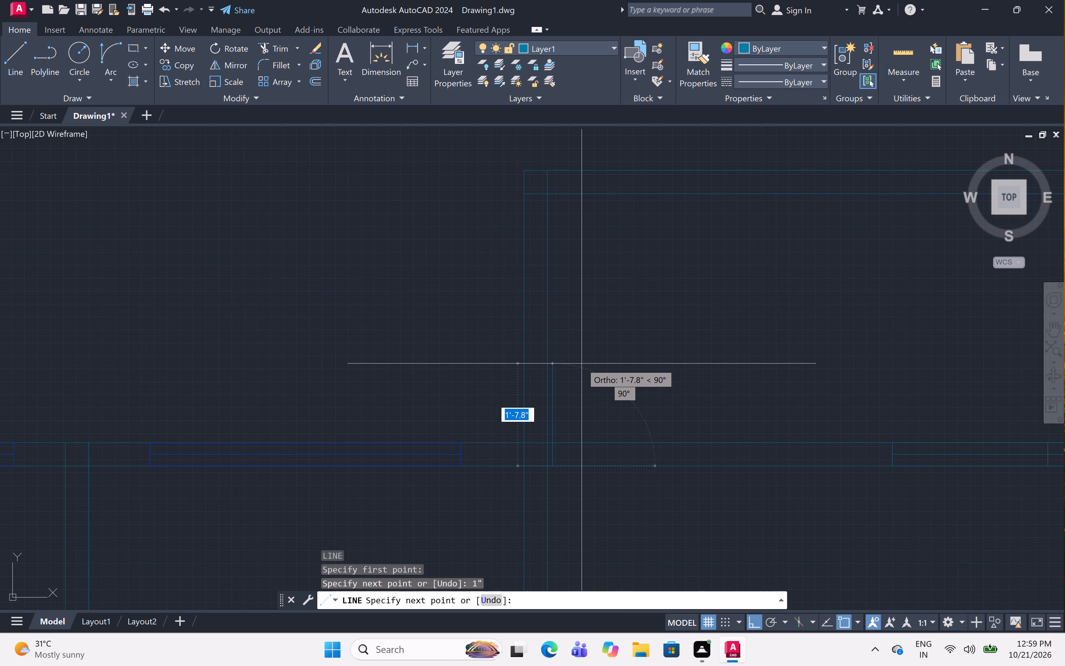
pyautogui.write("2'")
pyautogui.press('space')
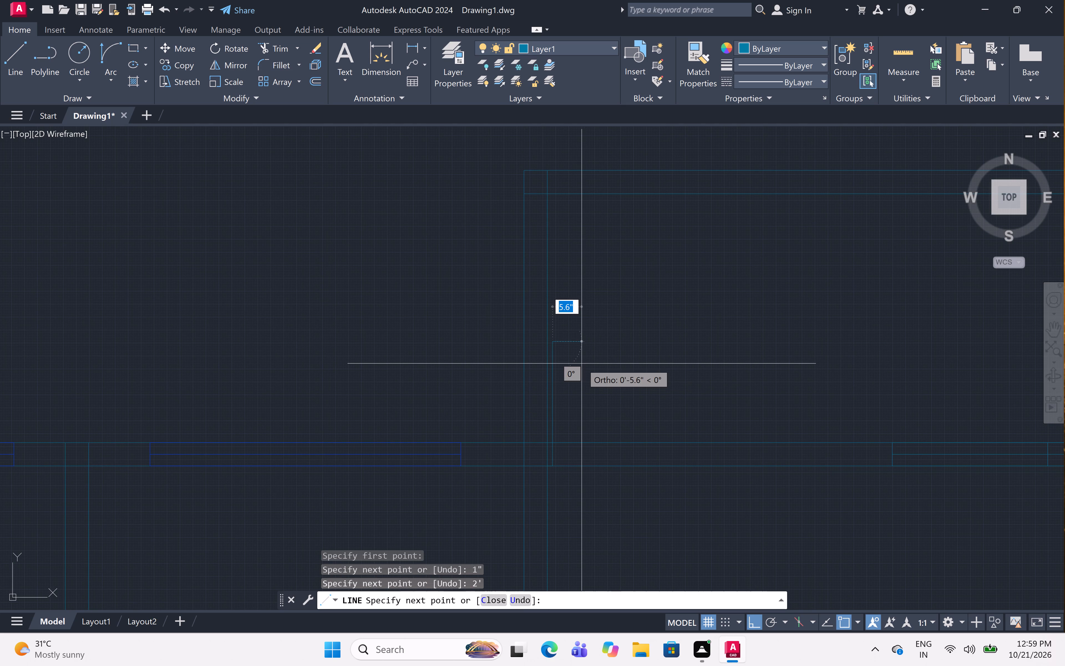
# Continue the line down to the lower face of the upper-right room's top wall, 2' right along it, and up to its upper face.
pyautogui.scroll(2, 573, 476)
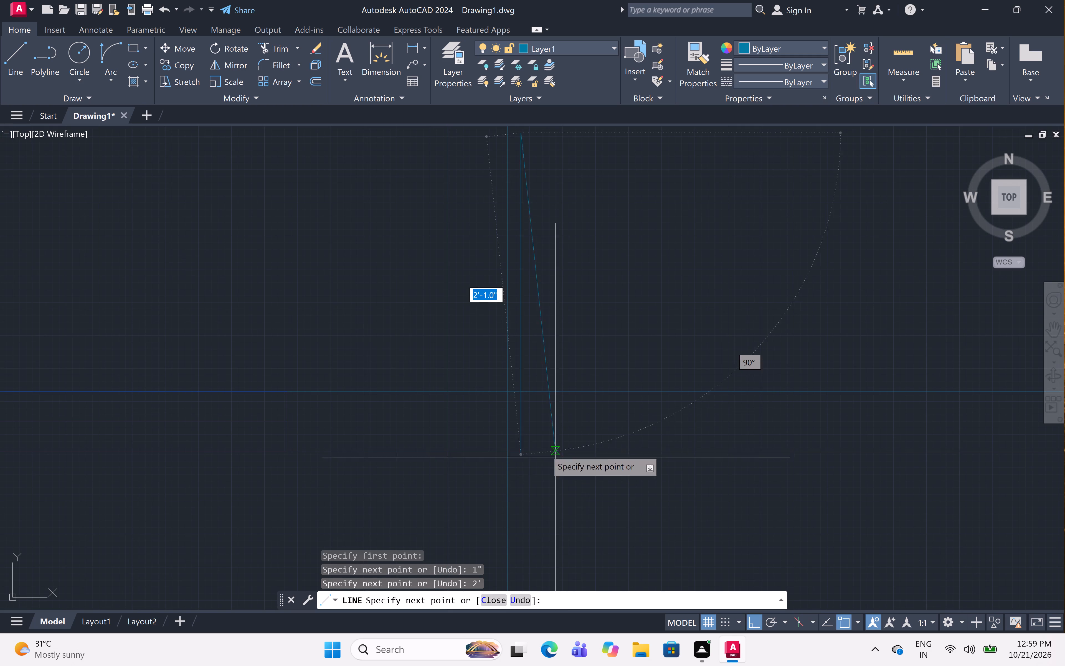
pyautogui.click(522, 447)
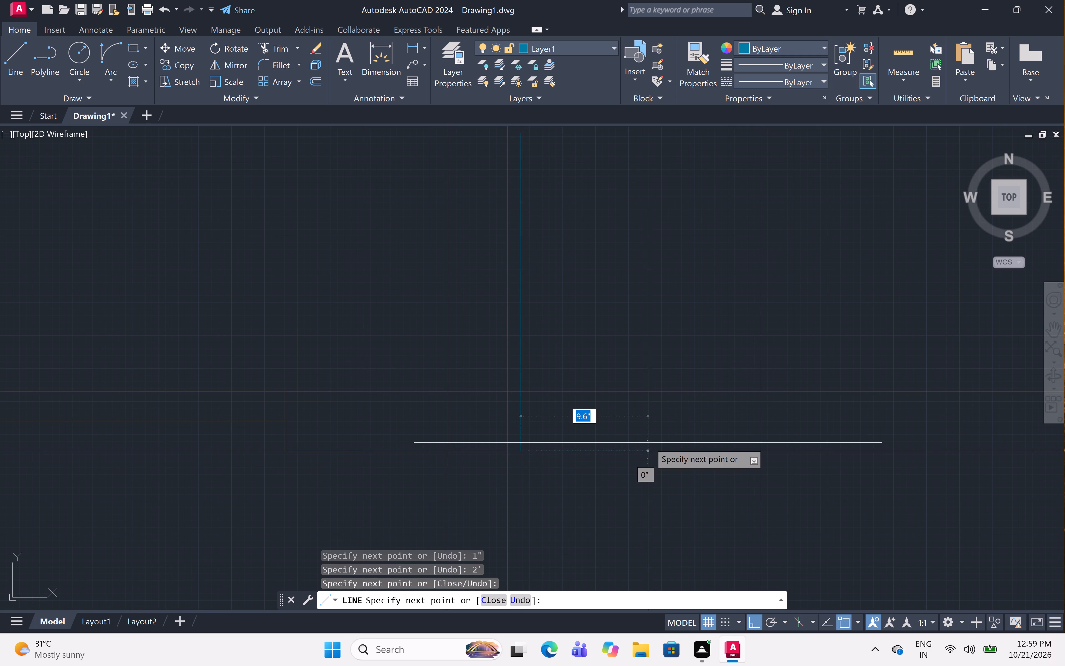
pyautogui.scroll(-3, 660, 435)
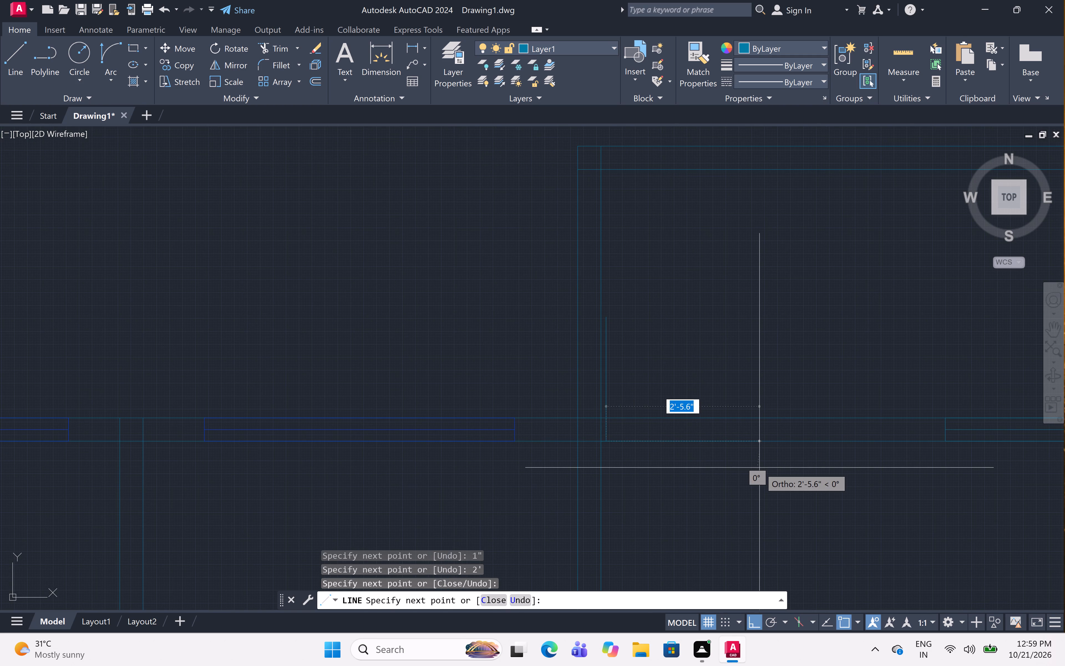
pyautogui.write("2'")
pyautogui.press('space')
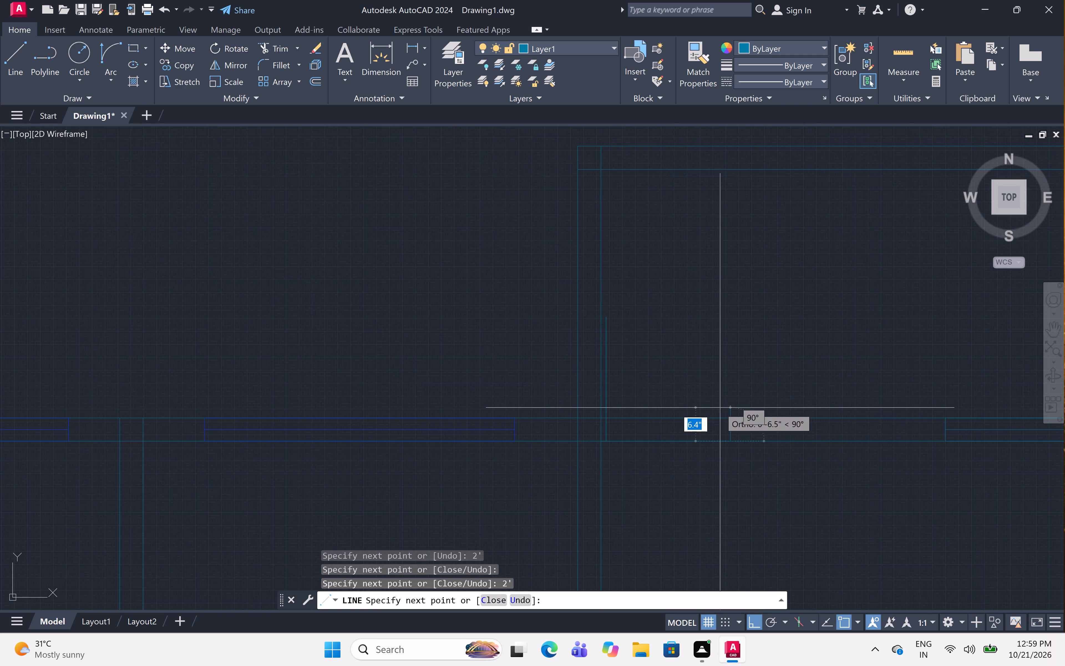
pyautogui.click(732, 418)
pyautogui.press('Escape')
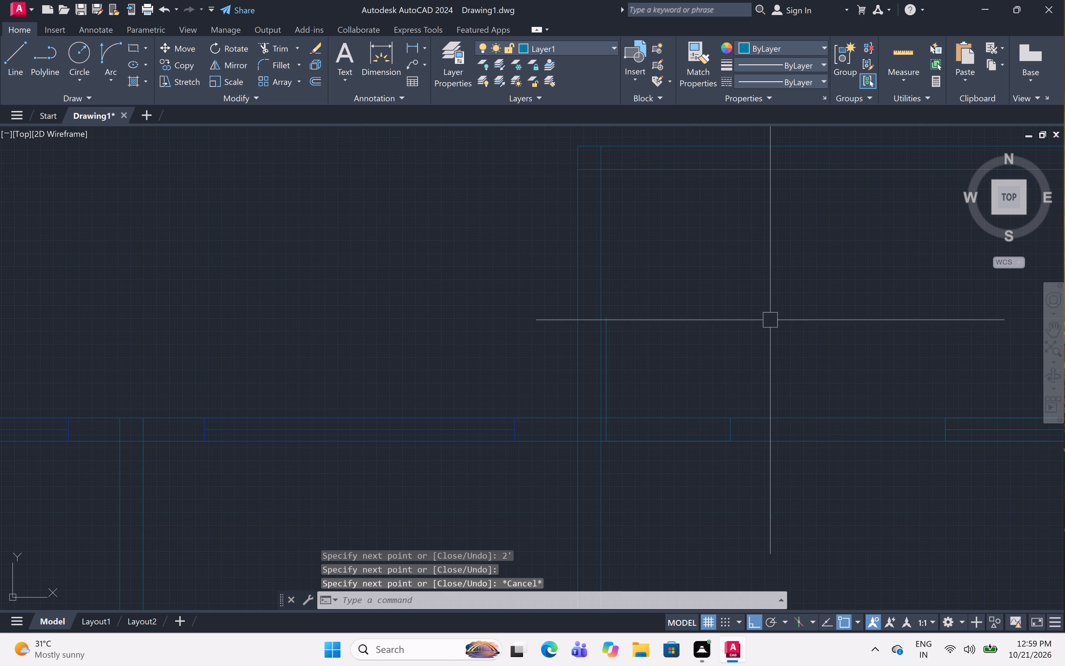
# Draw a line from the foot of the small left room's right wall, at its outer face, 1" up and 2' left.
pyautogui.scroll(-7, 770, 312)
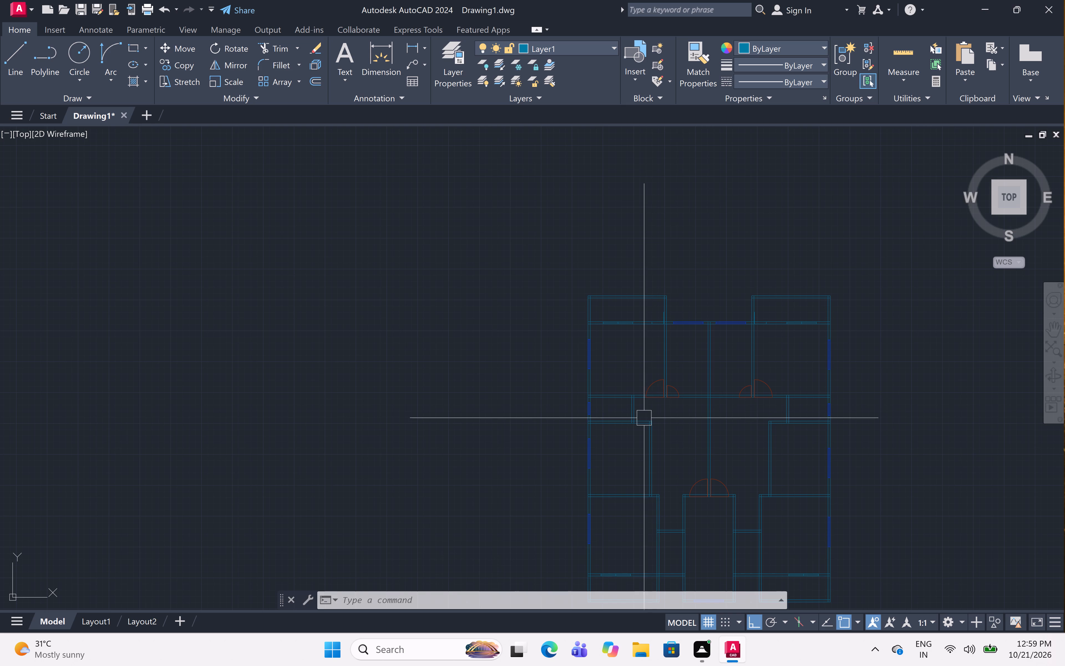
pyautogui.scroll(5, 635, 415)
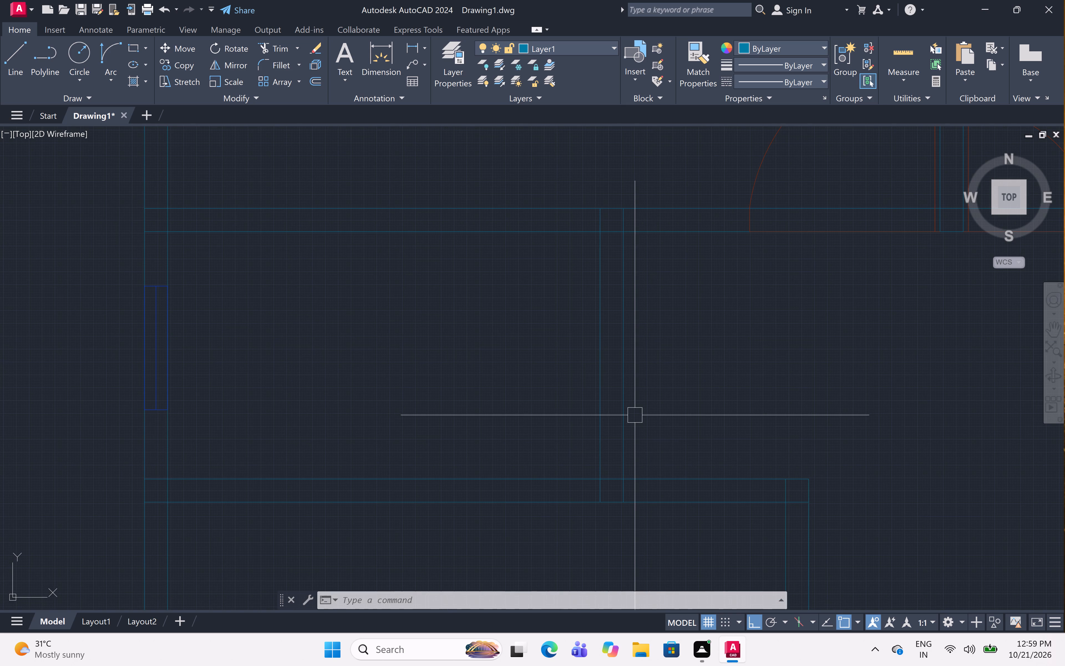
pyautogui.write('l')
pyautogui.press('space')
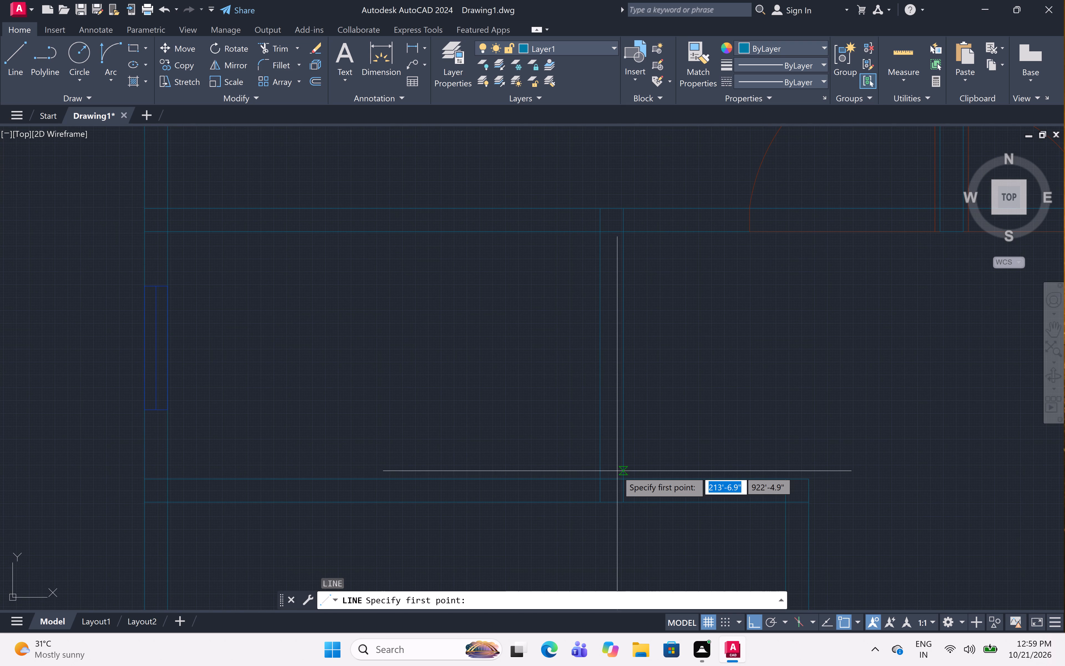
pyautogui.click(623, 478)
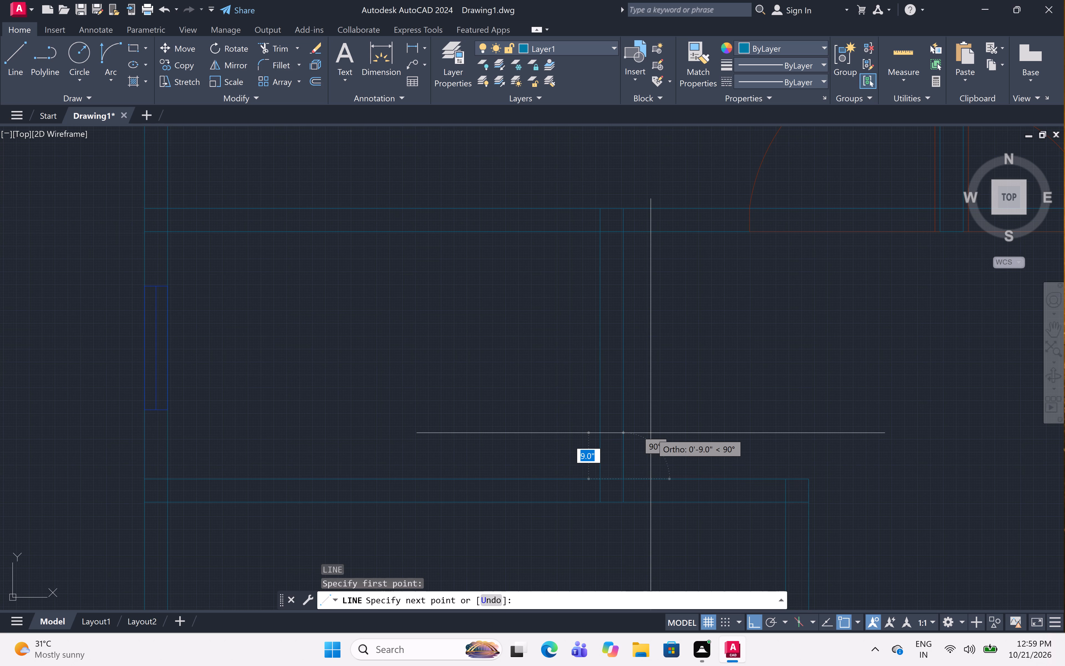
pyautogui.write('1"')
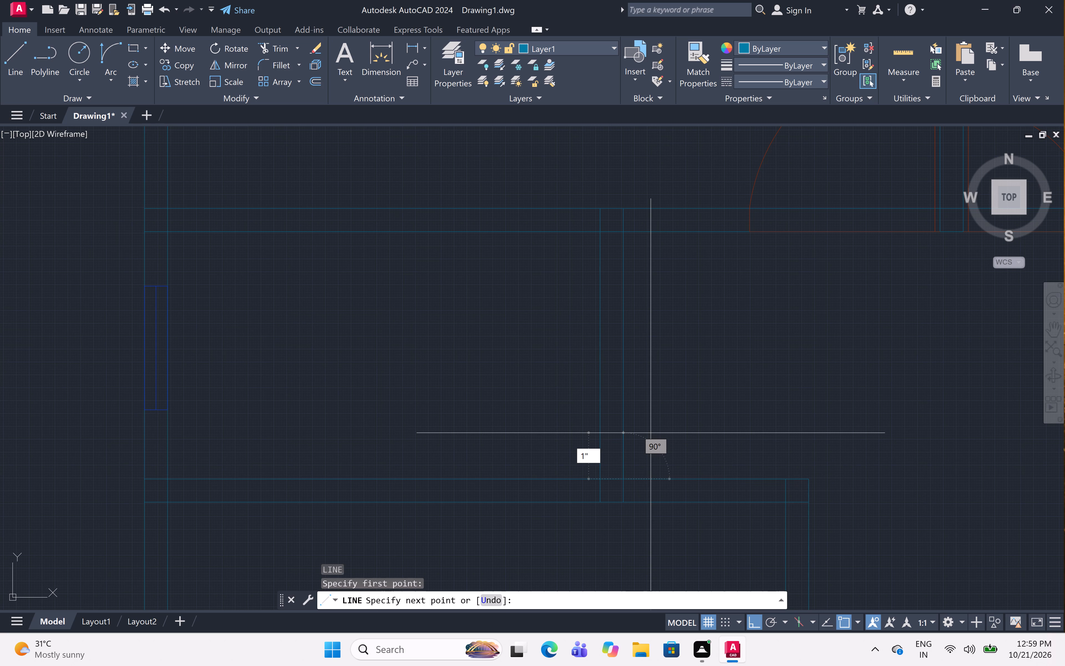
pyautogui.press('space')
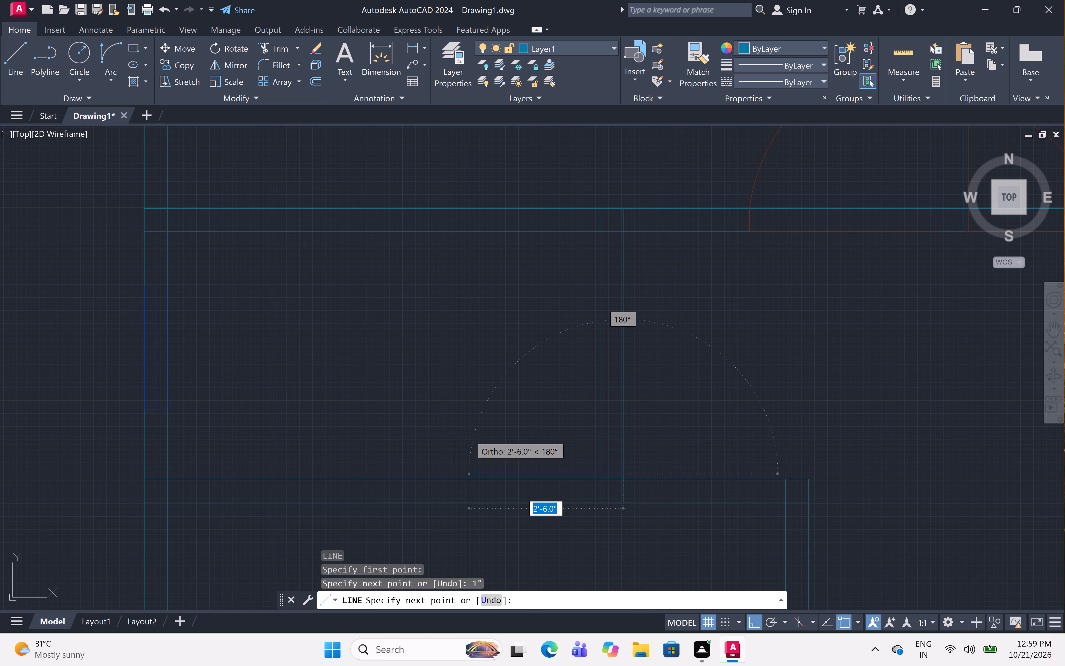
pyautogui.write("2'")
pyautogui.press('space')
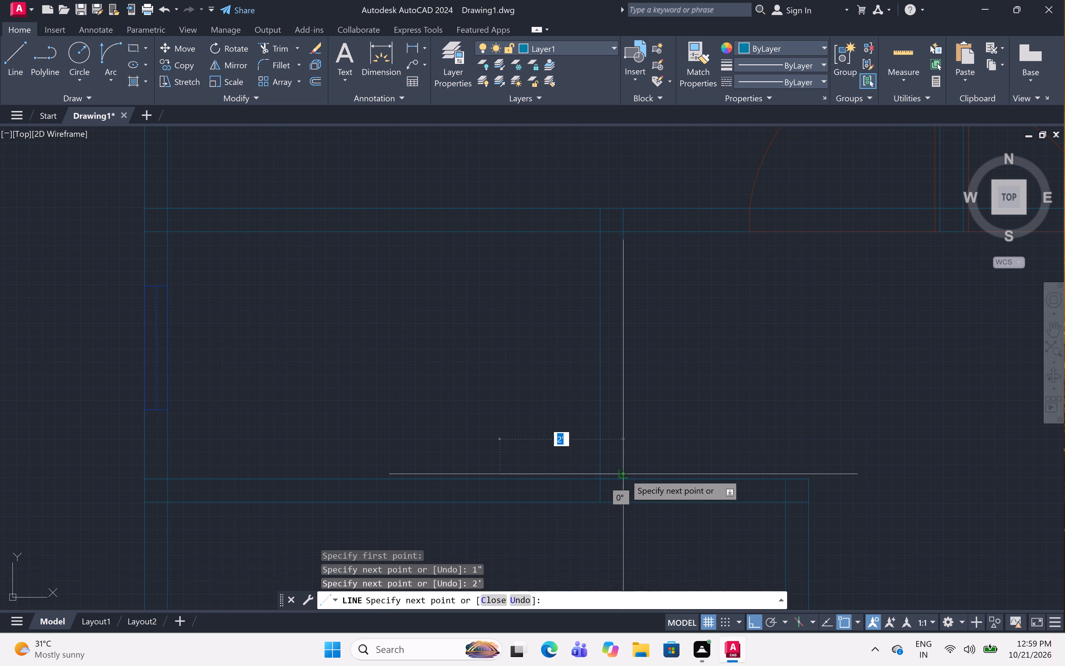
# Continue the line back to that wall's outer face, 2' up along it, and across to its inner face.
pyautogui.scroll(4, 625, 474)
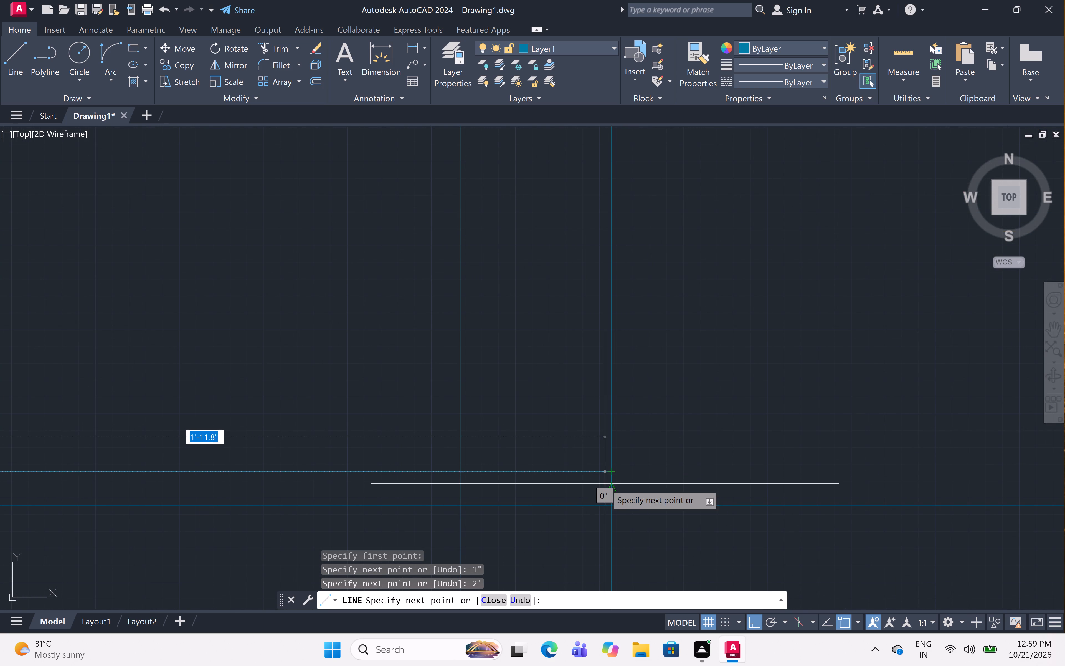
pyautogui.click(615, 474)
pyautogui.scroll(-4, 611, 438)
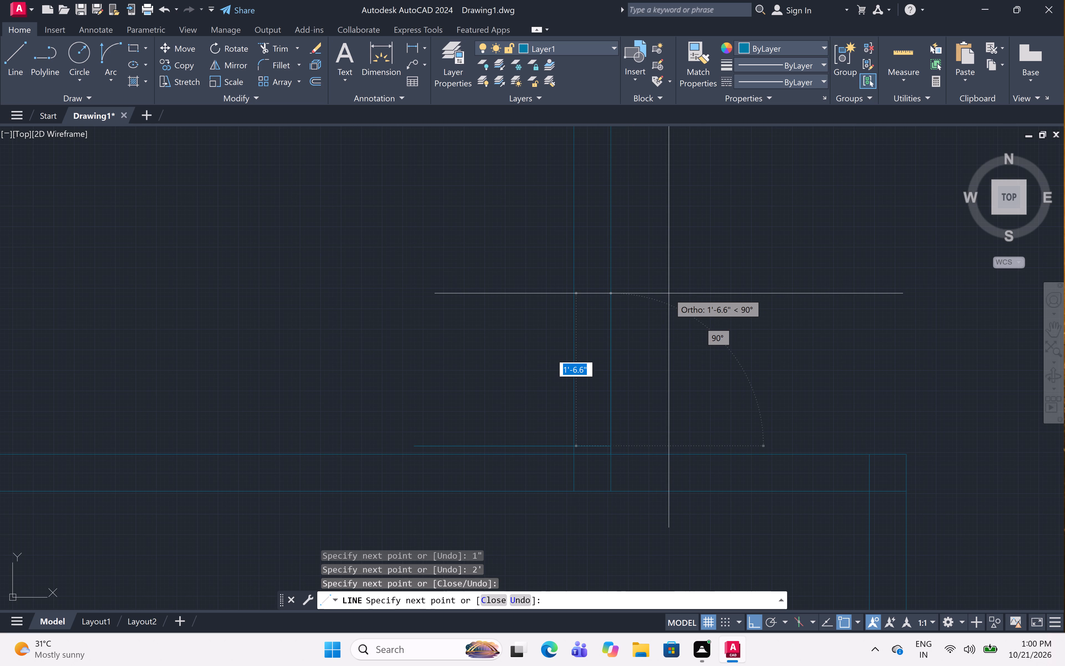
pyautogui.press('2')
pyautogui.write("'")
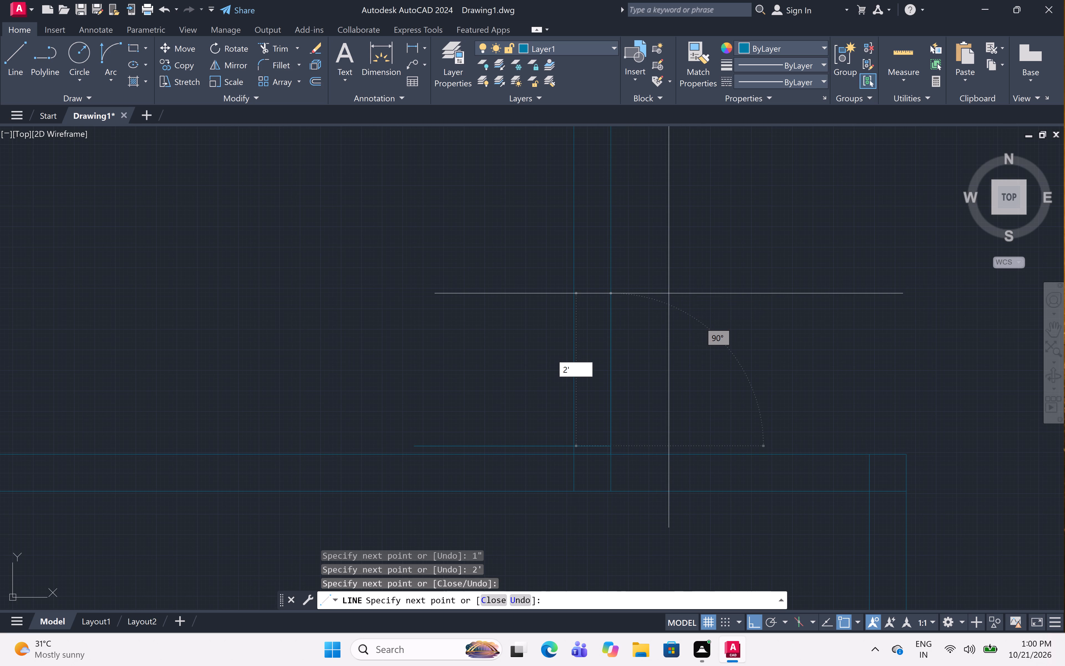
pyautogui.press('space')
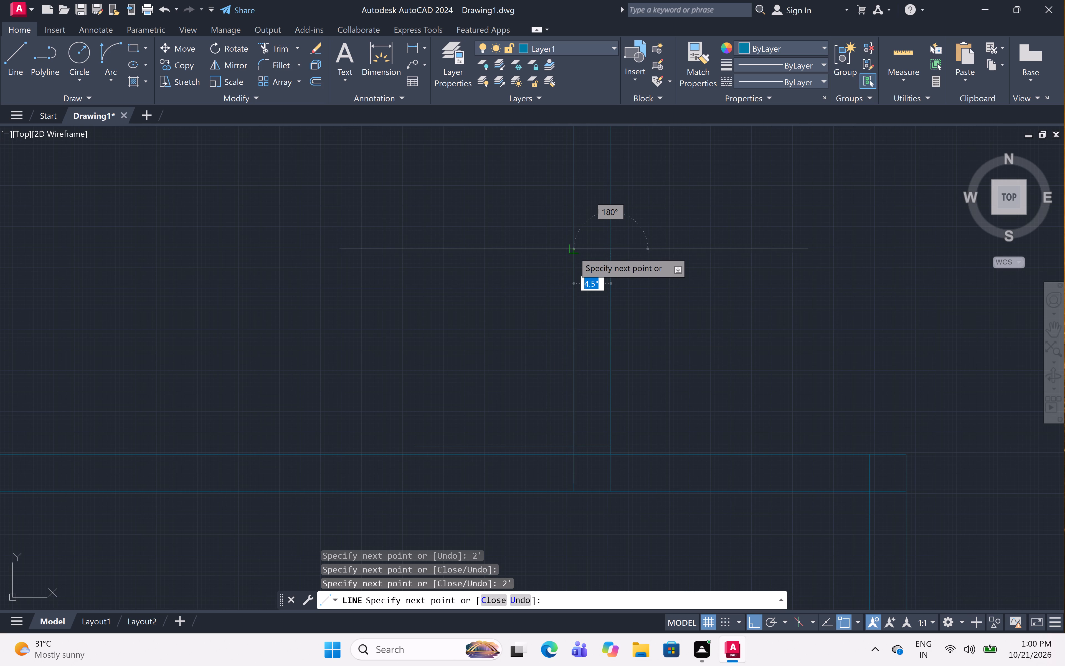
pyautogui.click(574, 250)
pyautogui.press('Escape')
# Draw a line from the foot of the small right room's left wall, at its outer face, 1" up and 2' right.
pyautogui.scroll(-3, 623, 179)
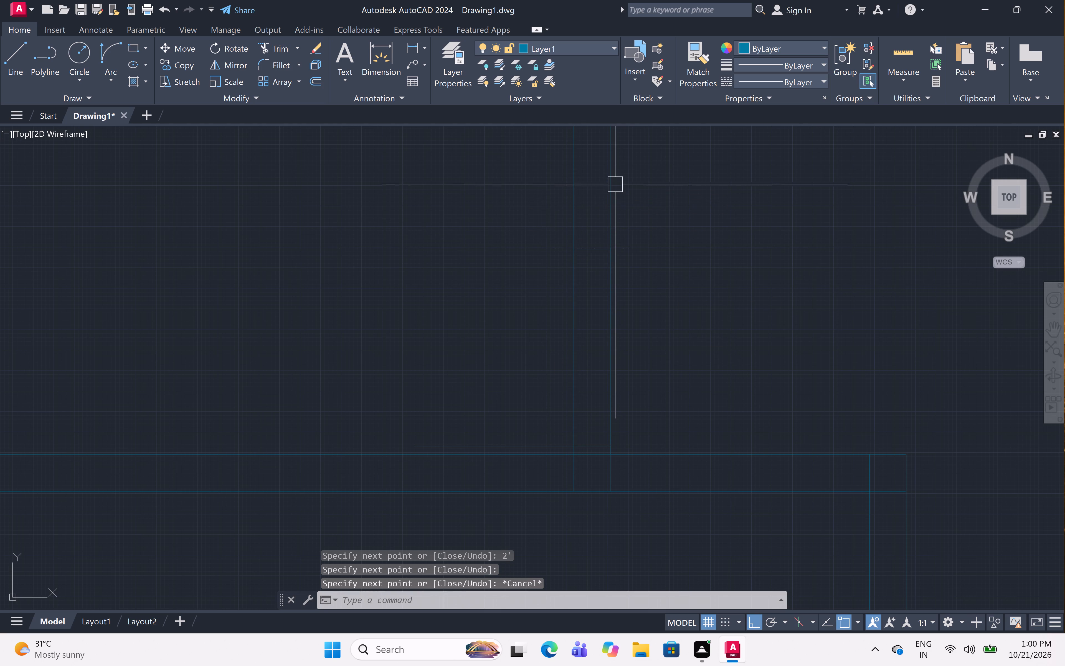
pyautogui.scroll(-2, 627, 177)
pyautogui.moveTo(662, 190); pyautogui.dragTo(444, 244, button='middle')
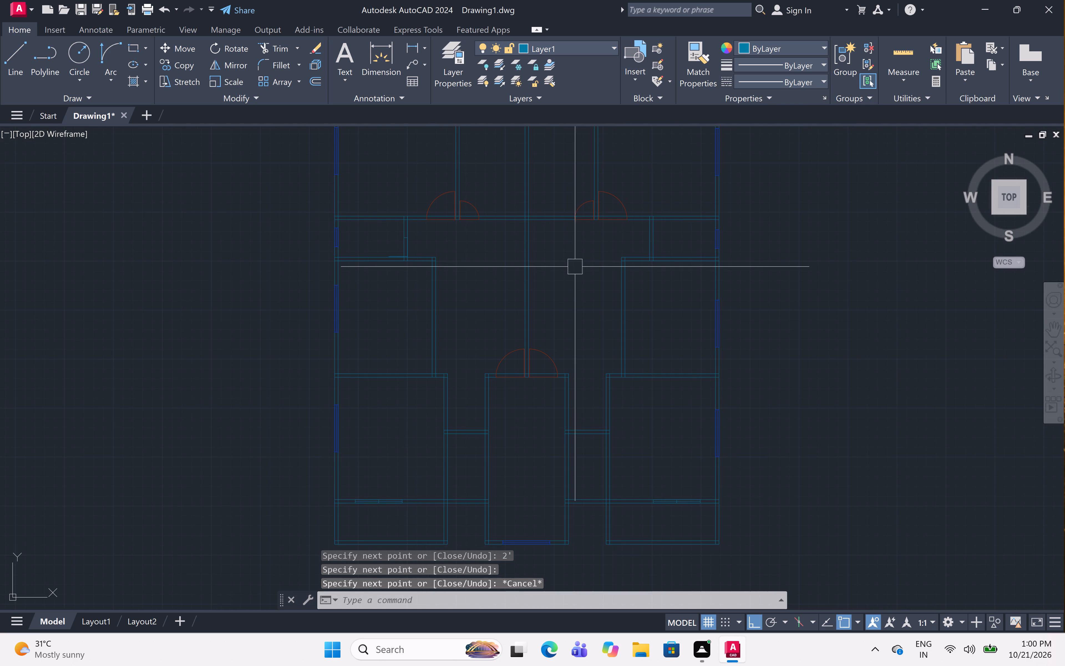
pyautogui.scroll(5, 655, 228)
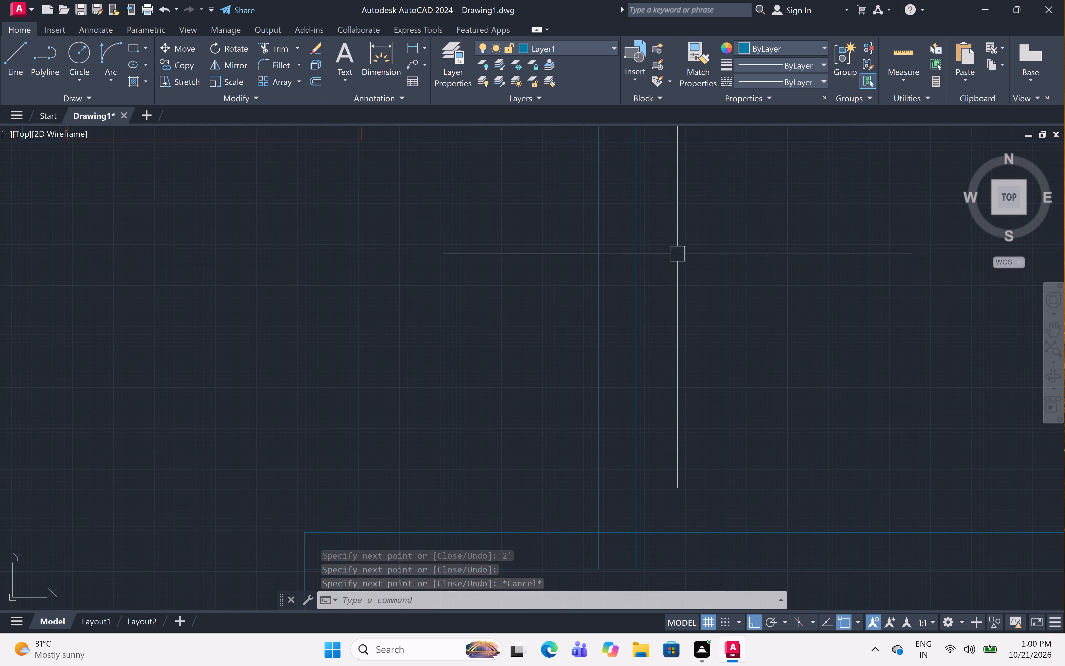
pyautogui.scroll(-1, 681, 250)
pyautogui.press('l')
pyautogui.press('space')
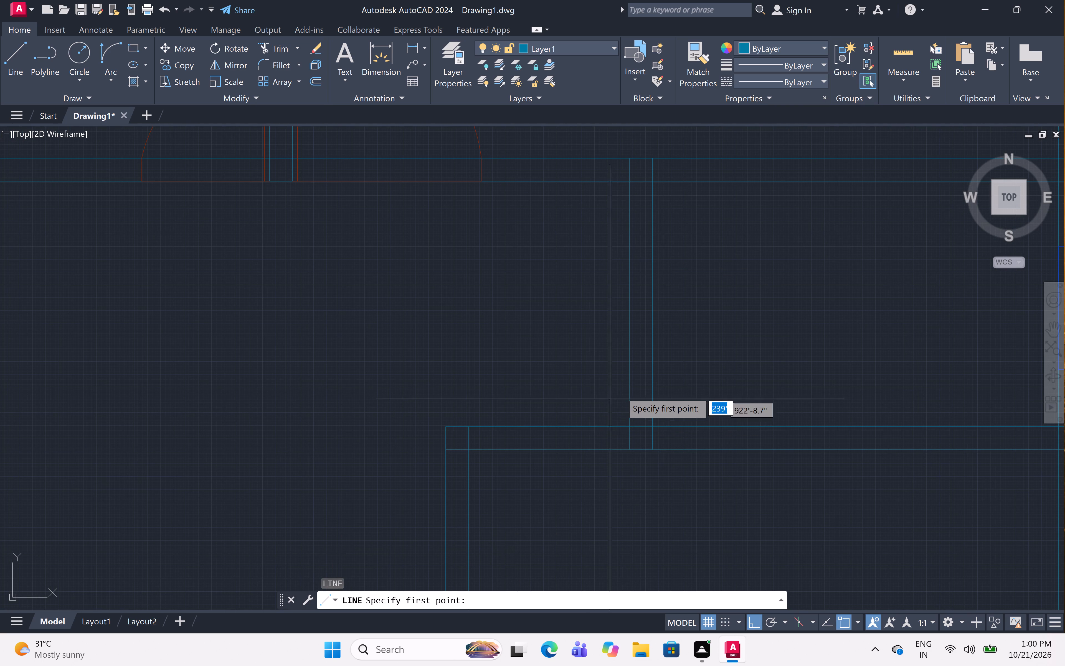
pyautogui.click(630, 423)
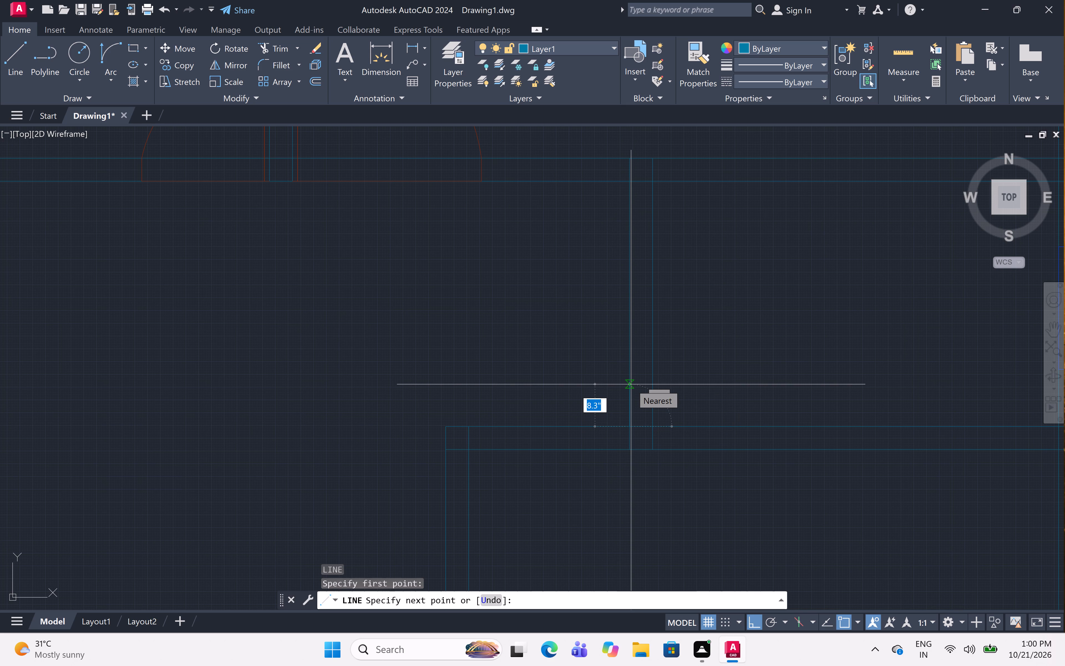
pyautogui.press('1')
pyautogui.write('"')
pyautogui.press('space')
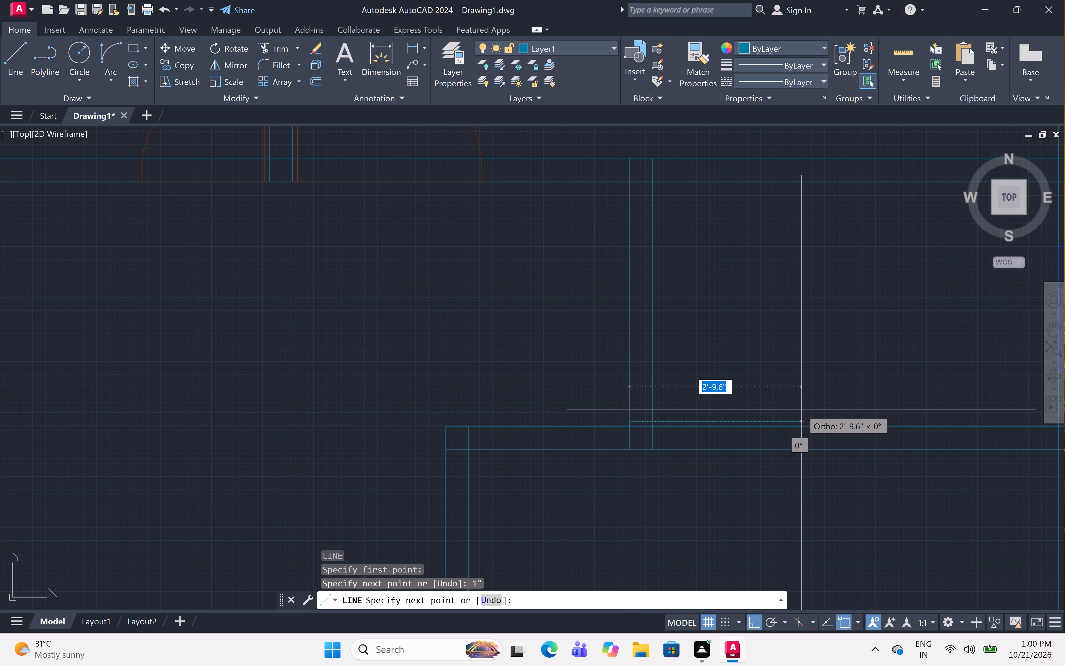
pyautogui.write("2'")
pyautogui.press('space')
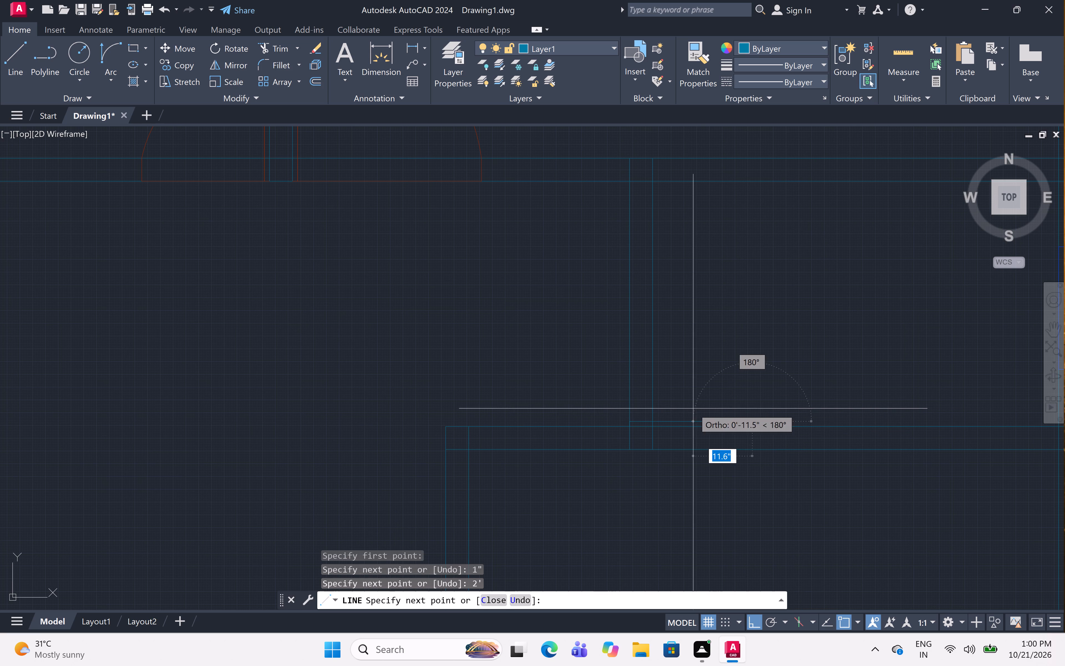
# Continue the line back to the small right room's left wall at its outer face, 2' up along it, and across to its inner face.
pyautogui.scroll(2, 635, 413)
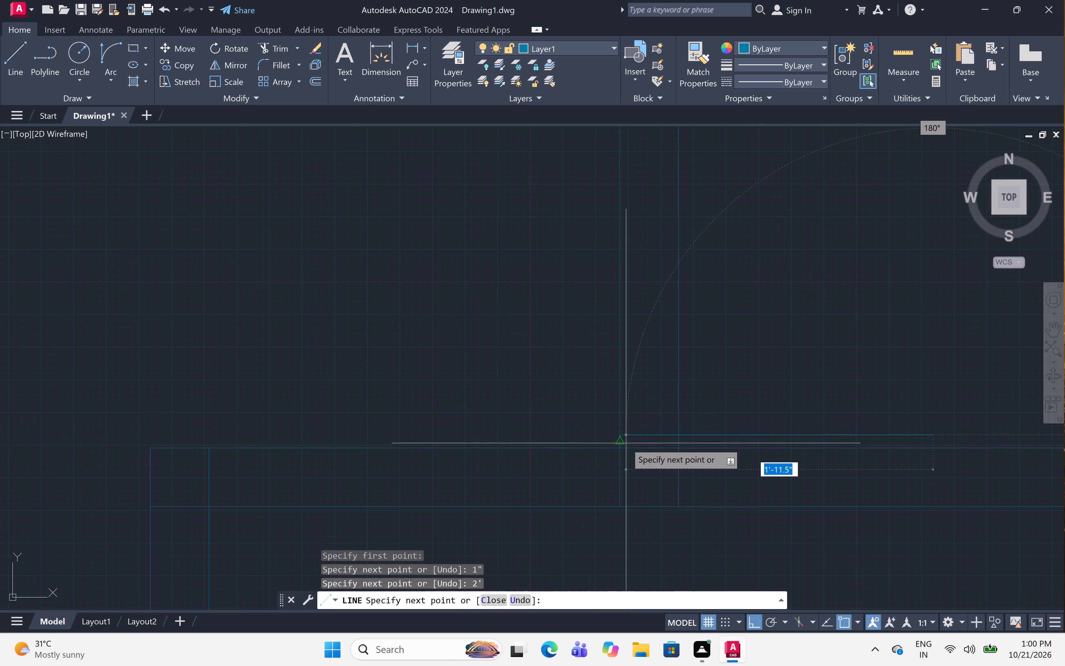
pyautogui.scroll(3, 636, 431)
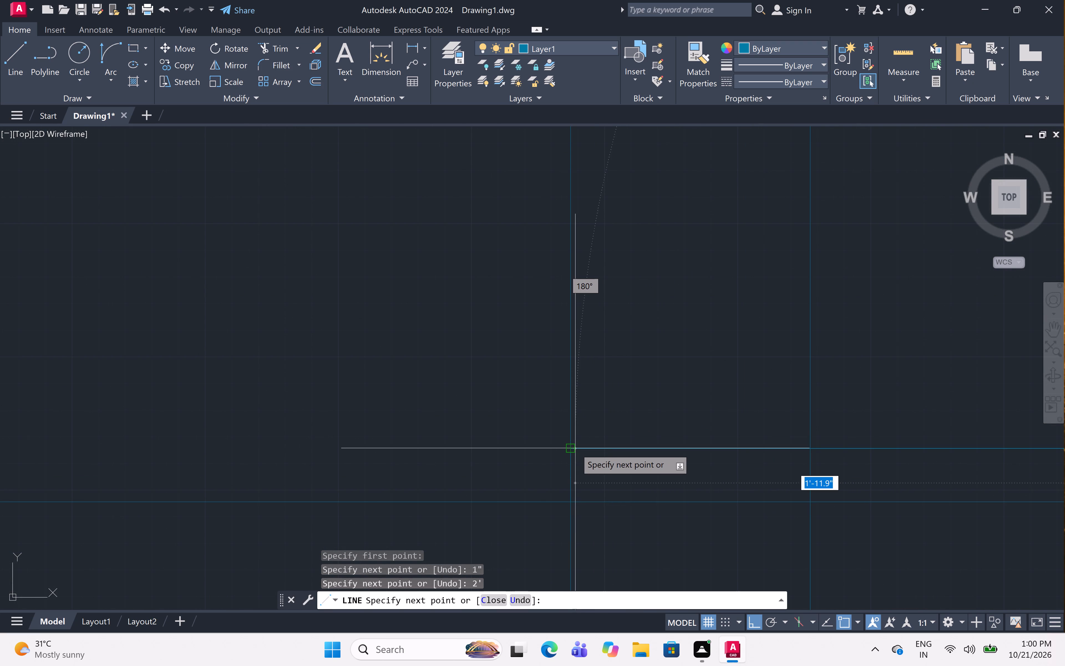
pyautogui.click(566, 445)
pyautogui.scroll(-2, 550, 315)
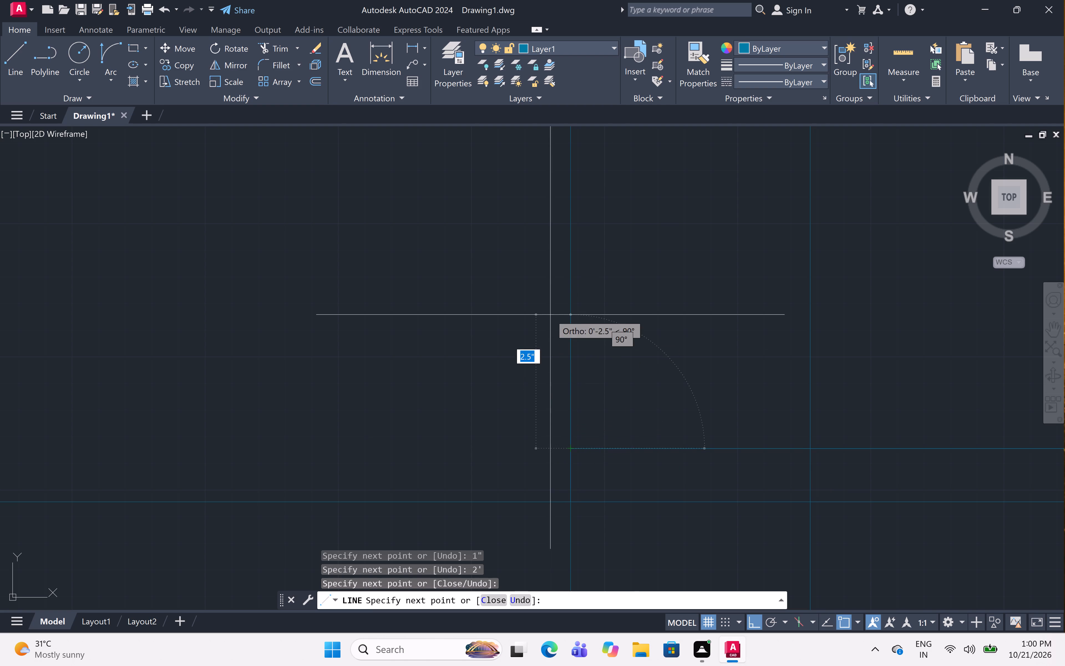
pyautogui.scroll(-3, 550, 315)
pyautogui.scroll(2, 545, 200)
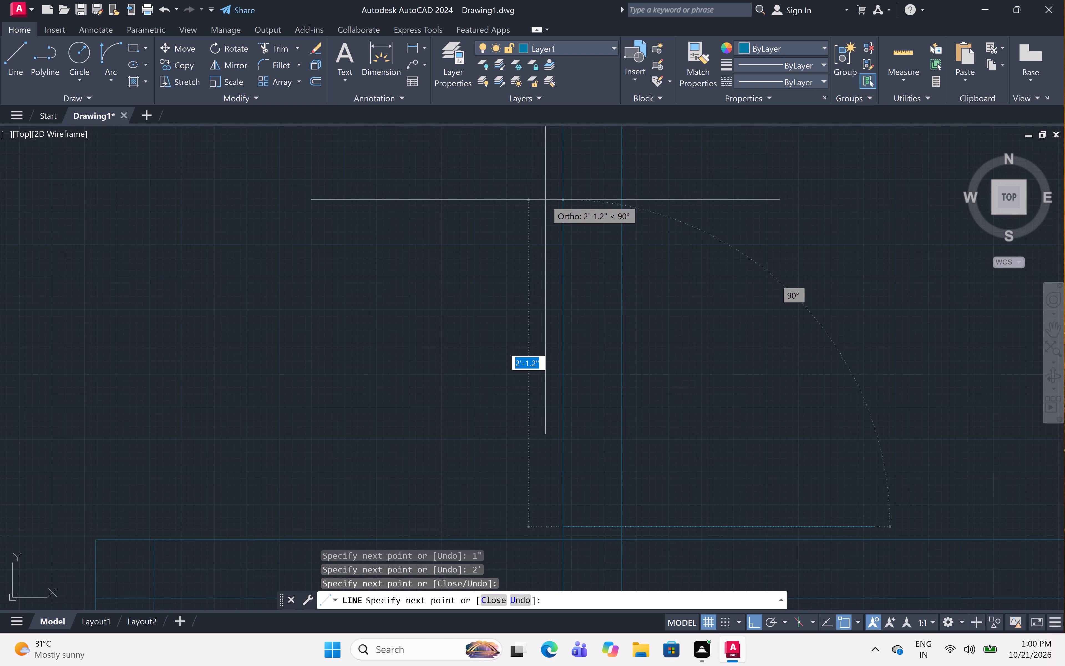
pyautogui.write("2'")
pyautogui.press('space')
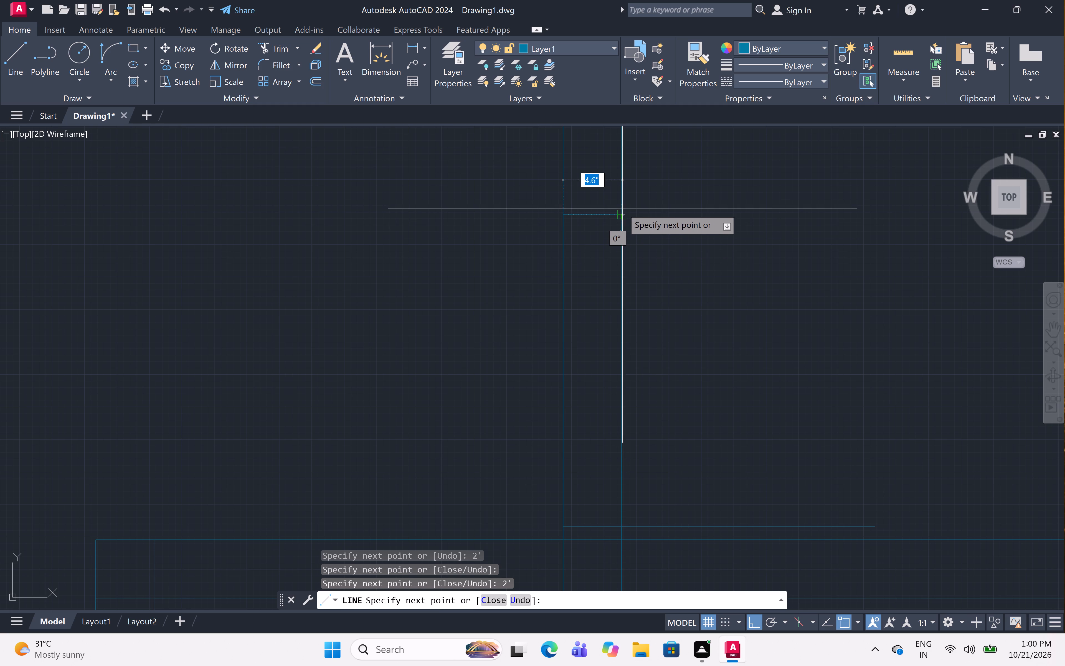
pyautogui.click(618, 215)
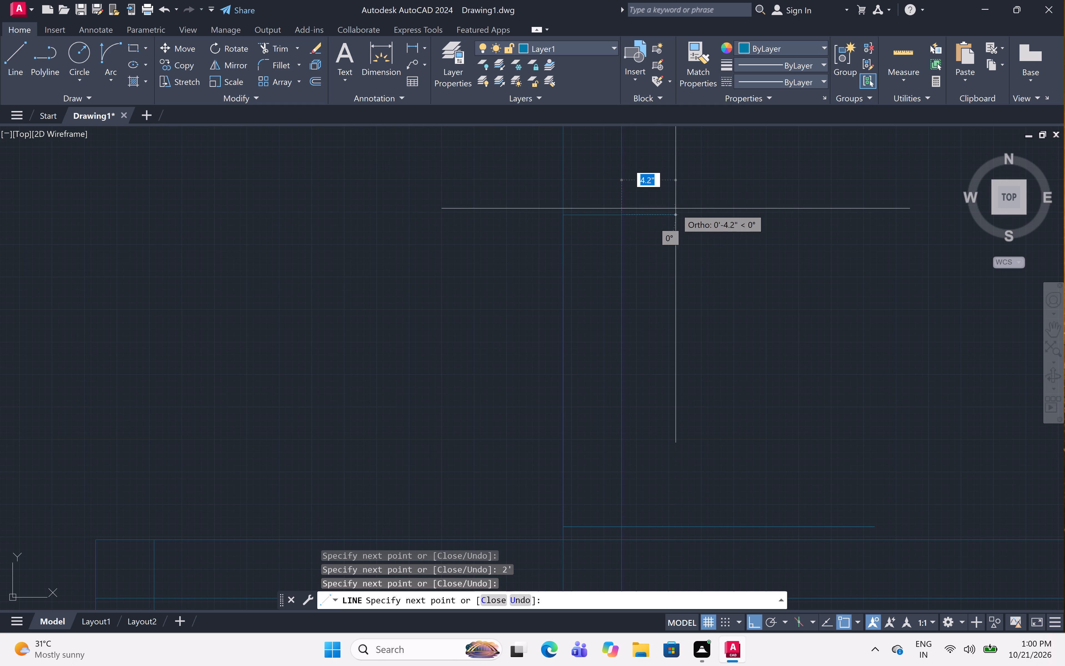
pyautogui.press('Escape')
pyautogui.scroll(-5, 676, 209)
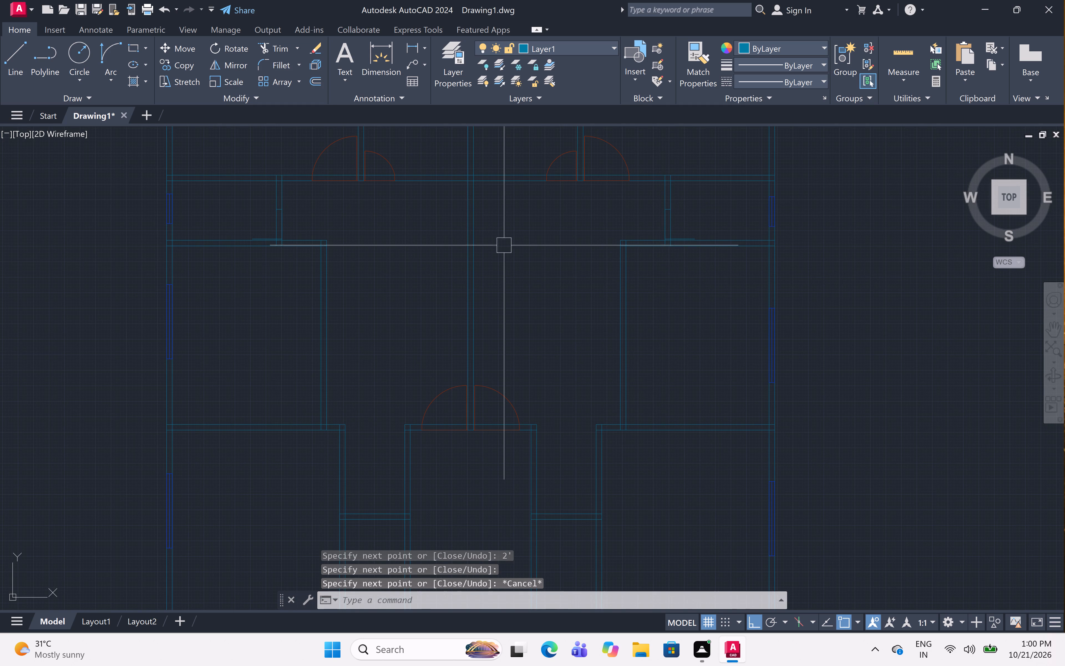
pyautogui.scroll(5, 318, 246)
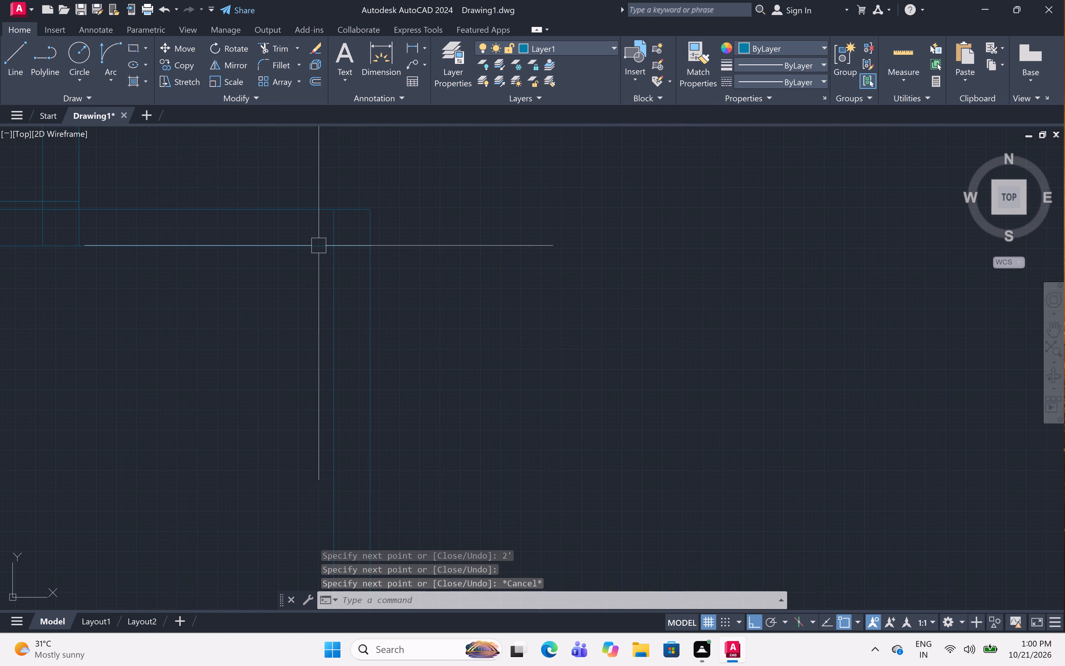
# Draw a line from the middle left room's upper right corner, at the top wall's inner-face level, 1" down and 3' left.
pyautogui.scroll(-3, 341, 243)
pyautogui.press('l')
pyautogui.press('space')
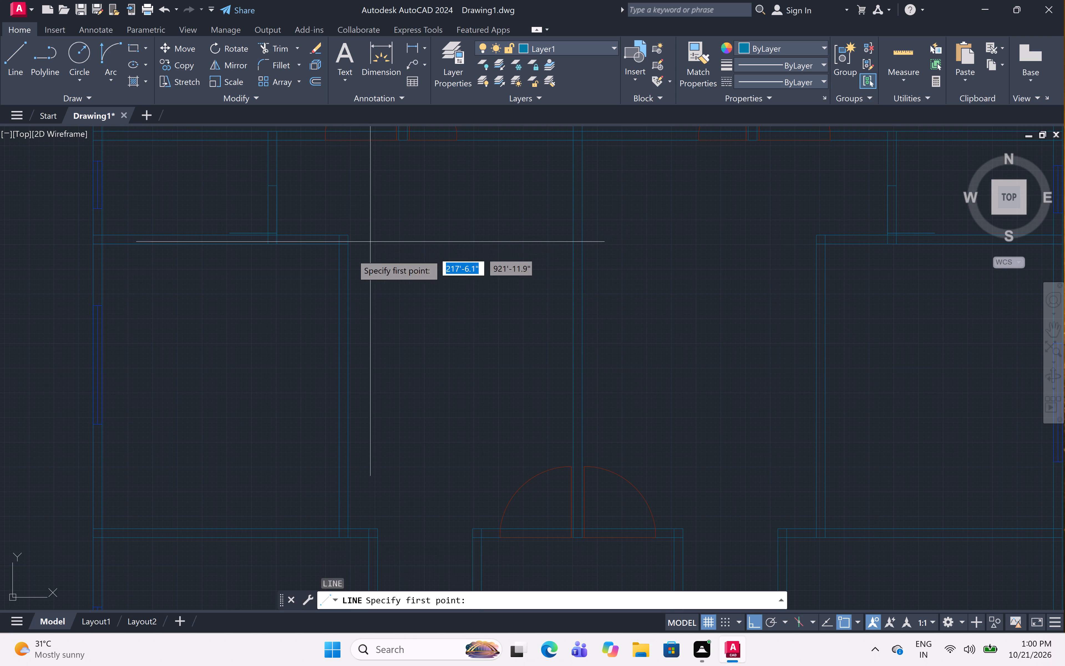
pyautogui.scroll(4, 323, 226)
pyautogui.scroll(-1, 461, 296)
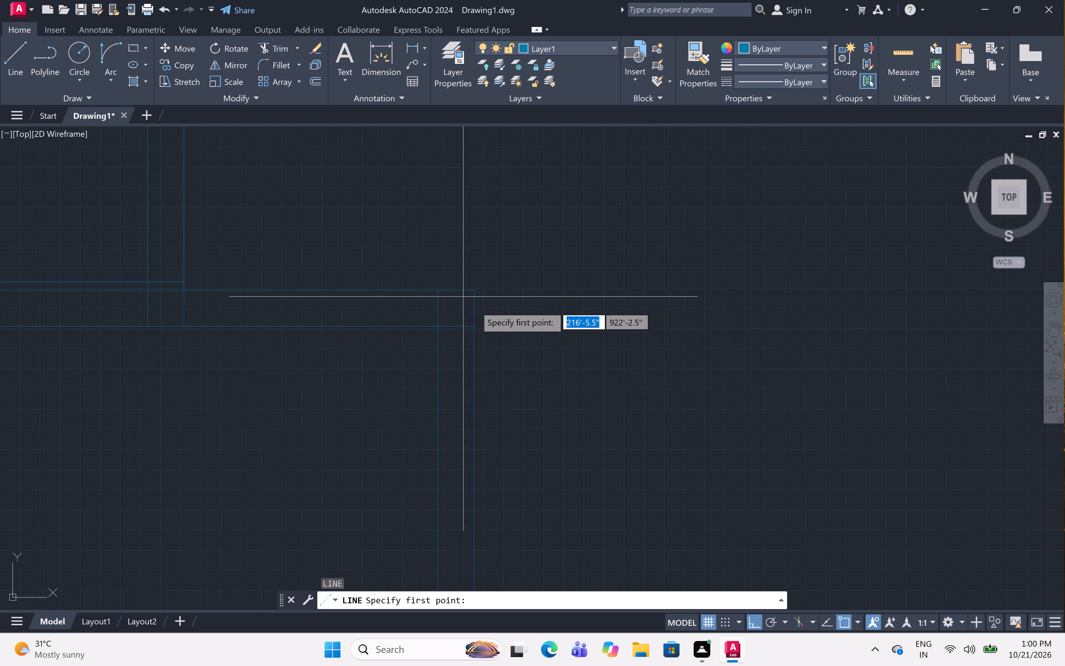
pyautogui.click(472, 327)
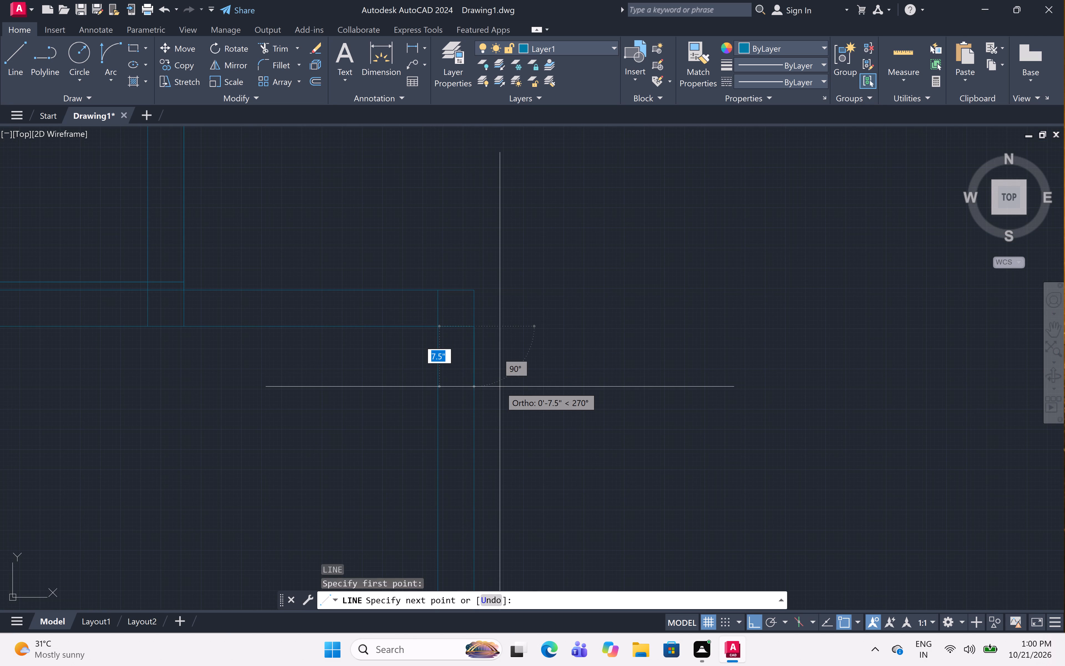
pyautogui.write('1"')
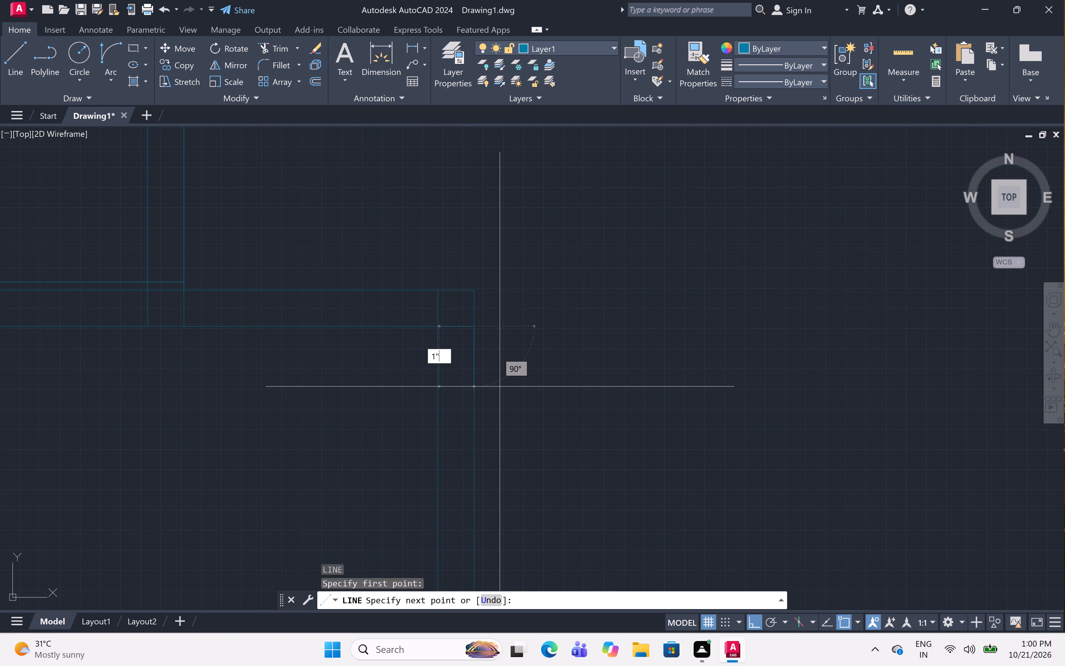
pyautogui.press('space')
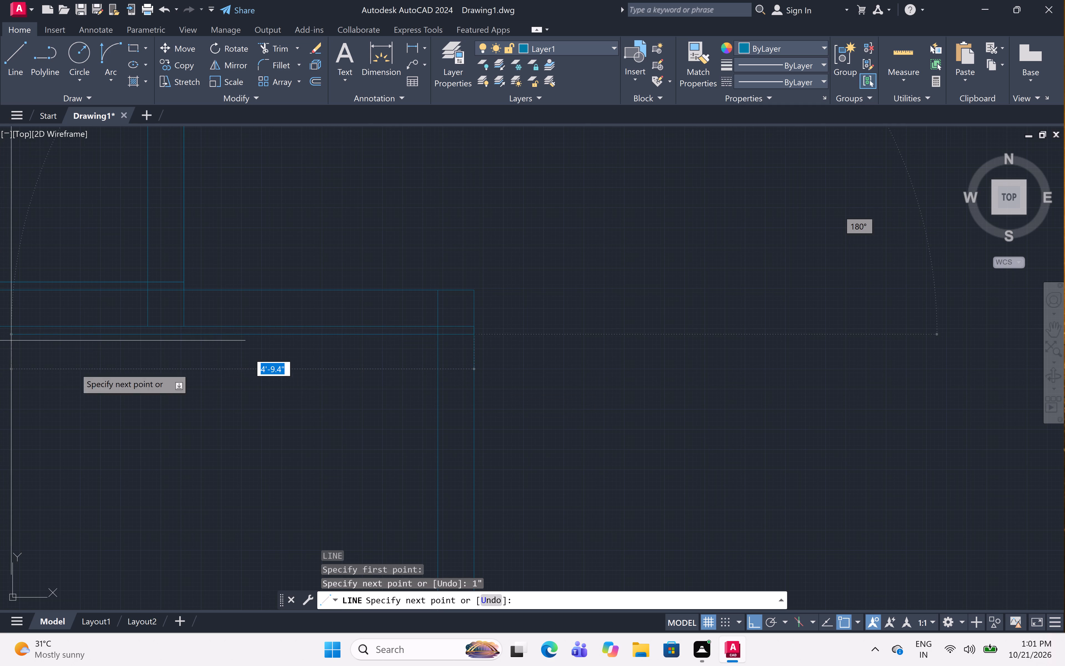
pyautogui.write("3'")
pyautogui.press('space')
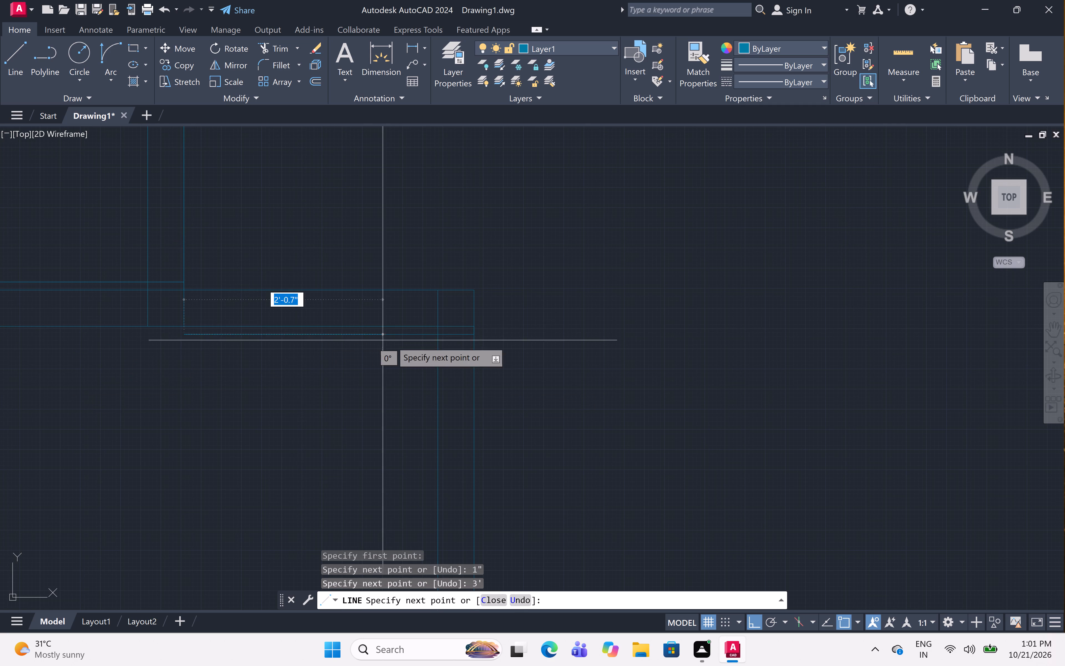
# Continue the line back to the middle left room's right wall at its outer face, 3' down along it, and across to its inner face.
pyautogui.scroll(2, 475, 340)
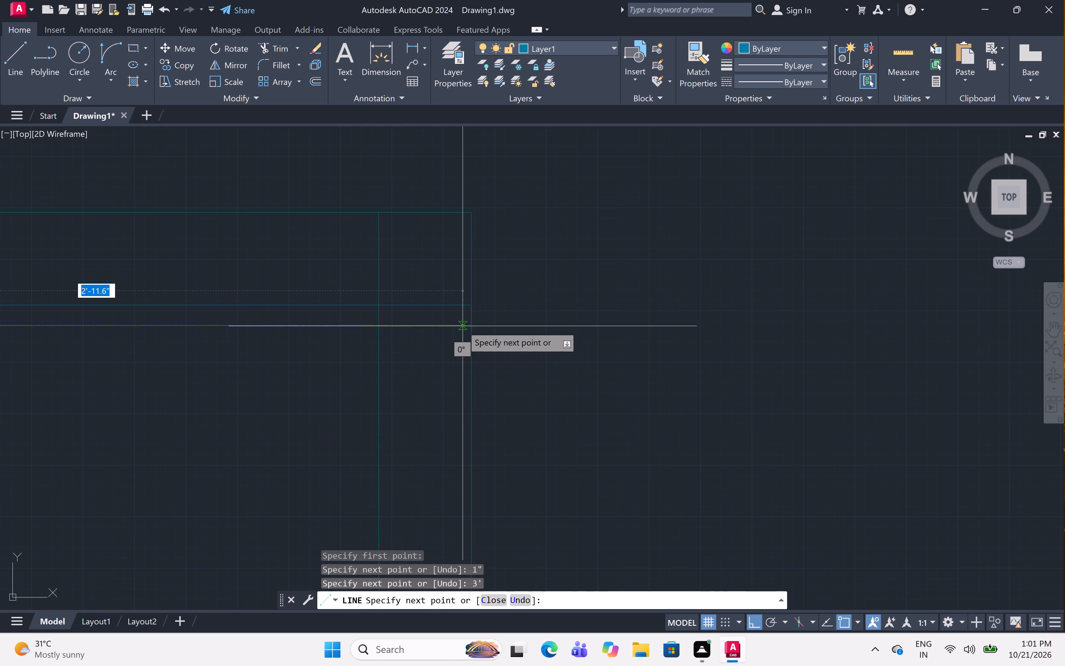
pyautogui.click(475, 326)
pyautogui.scroll(-1, 468, 337)
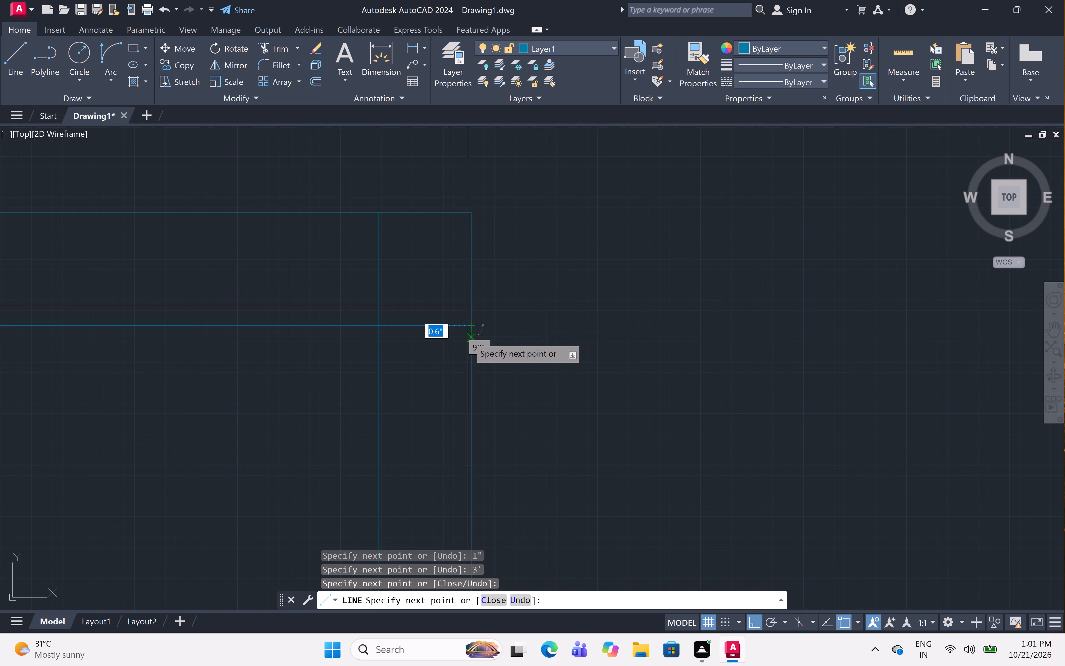
pyautogui.scroll(-4, 484, 407)
pyautogui.scroll(-2, 532, 357)
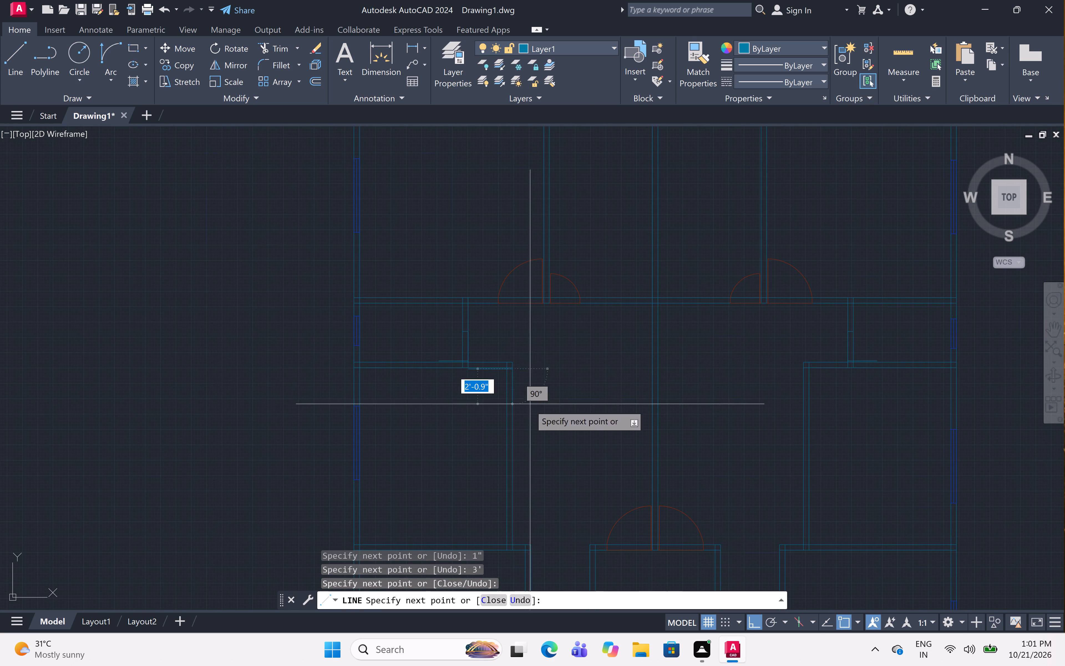
pyautogui.scroll(3, 525, 410)
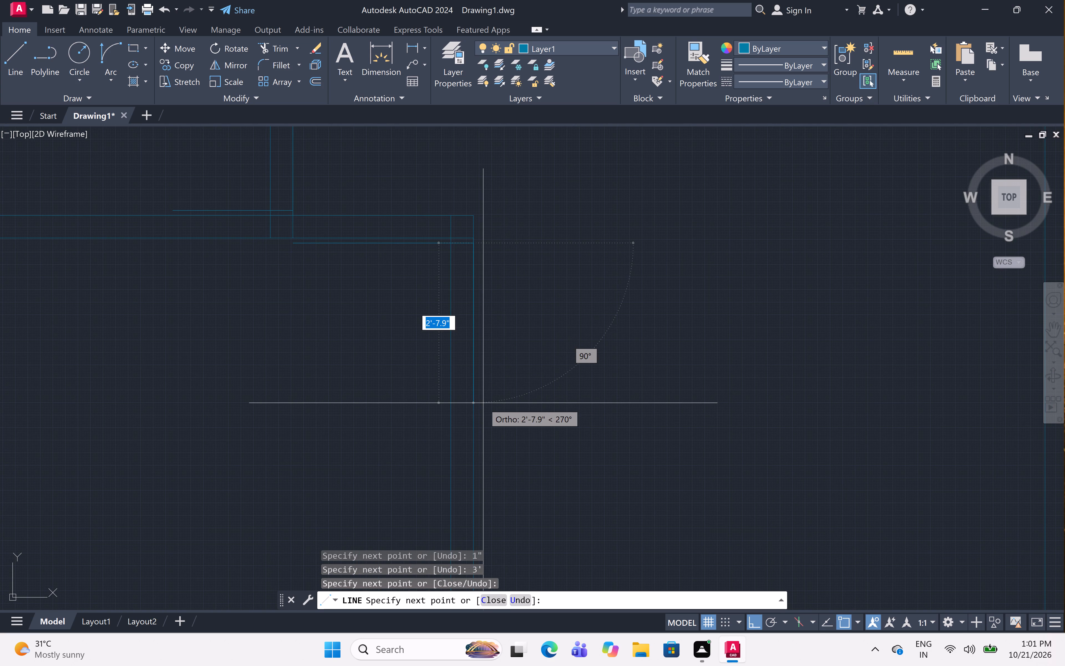
pyautogui.write("3'")
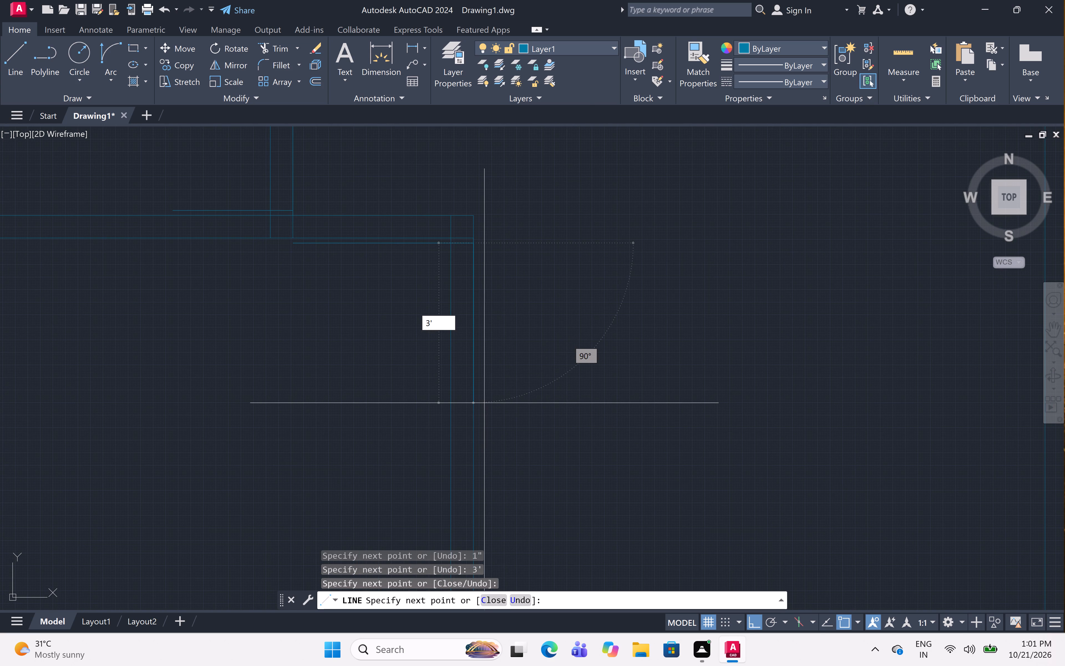
pyautogui.press('space')
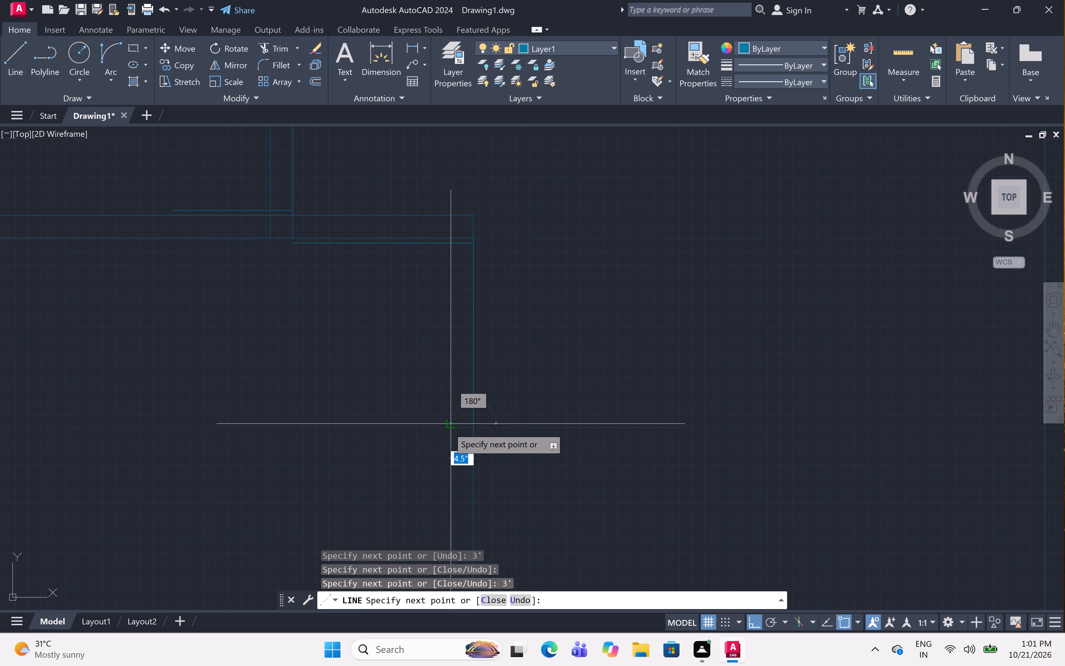
pyautogui.click(449, 428)
pyautogui.press('Escape')
# Draw a line from the middle right room's upper left corner, at the top wall's inner-face level, 1" down and 3' right.
pyautogui.scroll(-4, 471, 345)
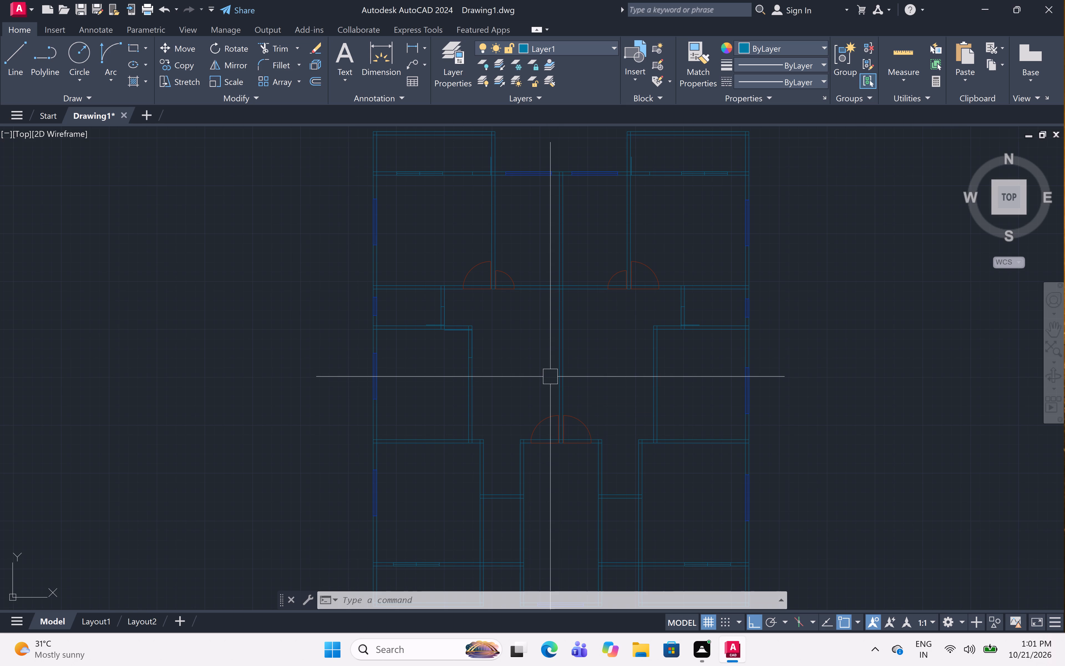
pyautogui.scroll(-1, 770, 245)
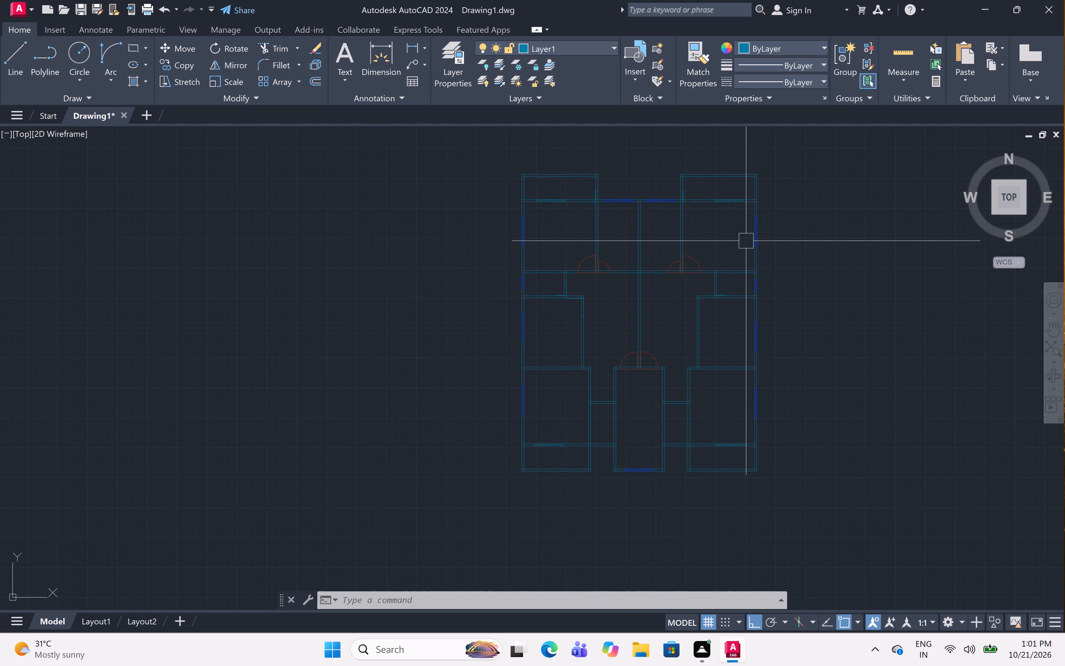
pyautogui.scroll(4, 702, 289)
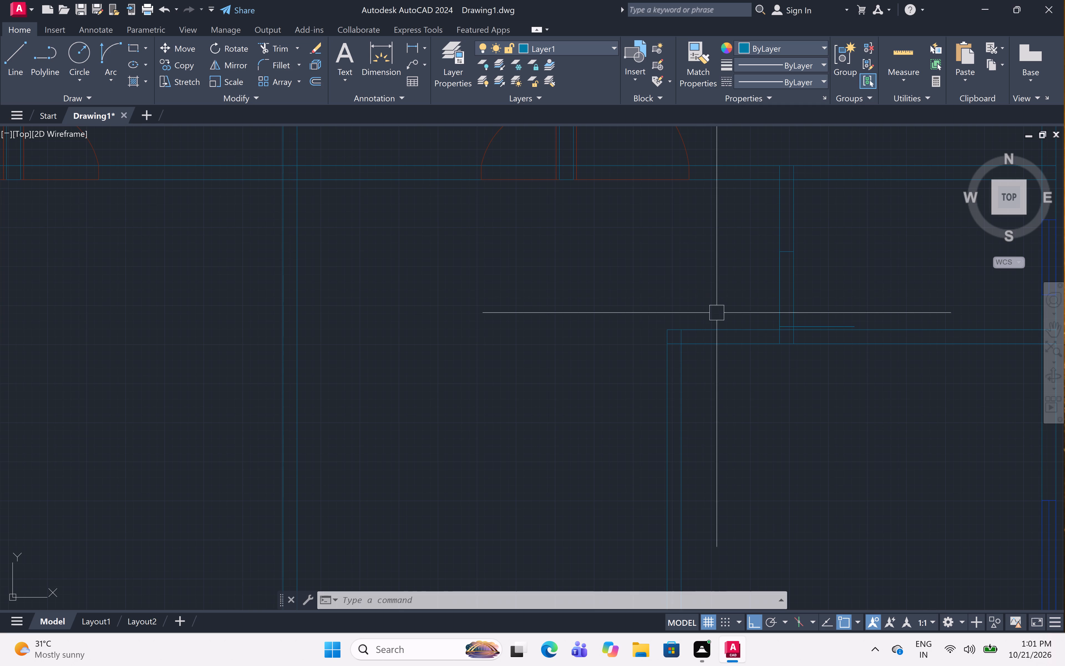
pyautogui.write('l')
pyautogui.press('space')
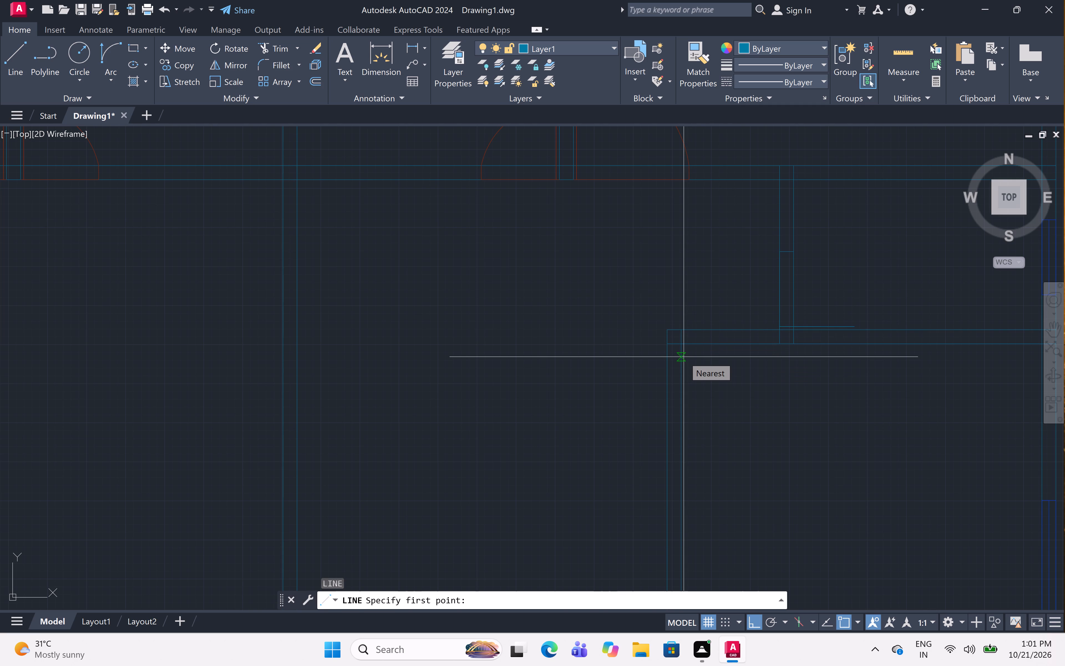
pyautogui.scroll(-1, 684, 356)
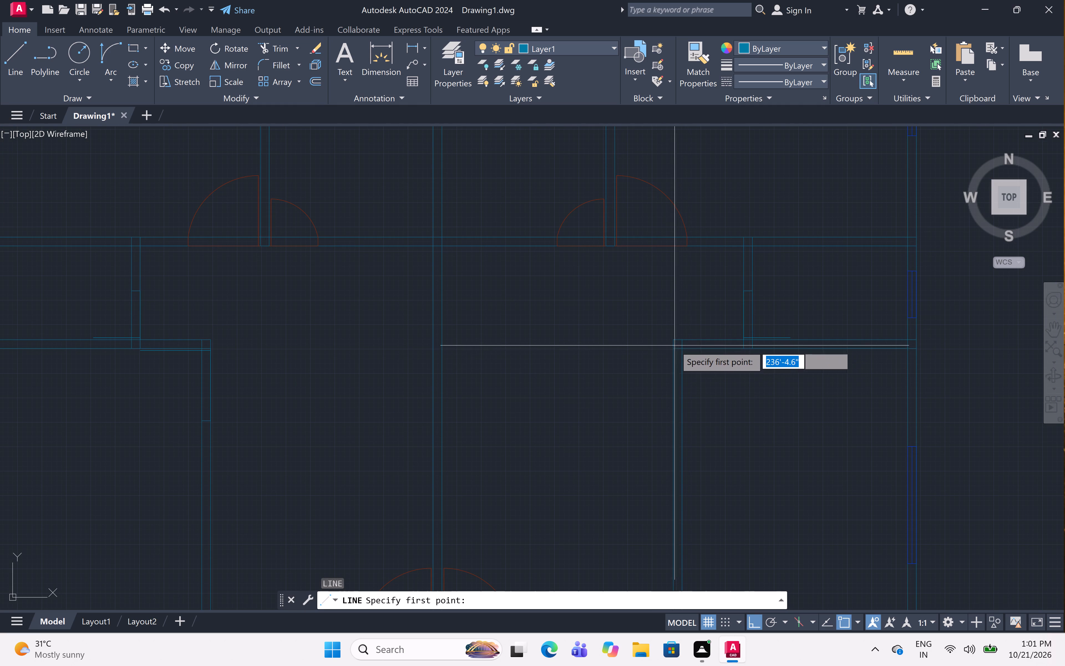
pyautogui.scroll(3, 674, 345)
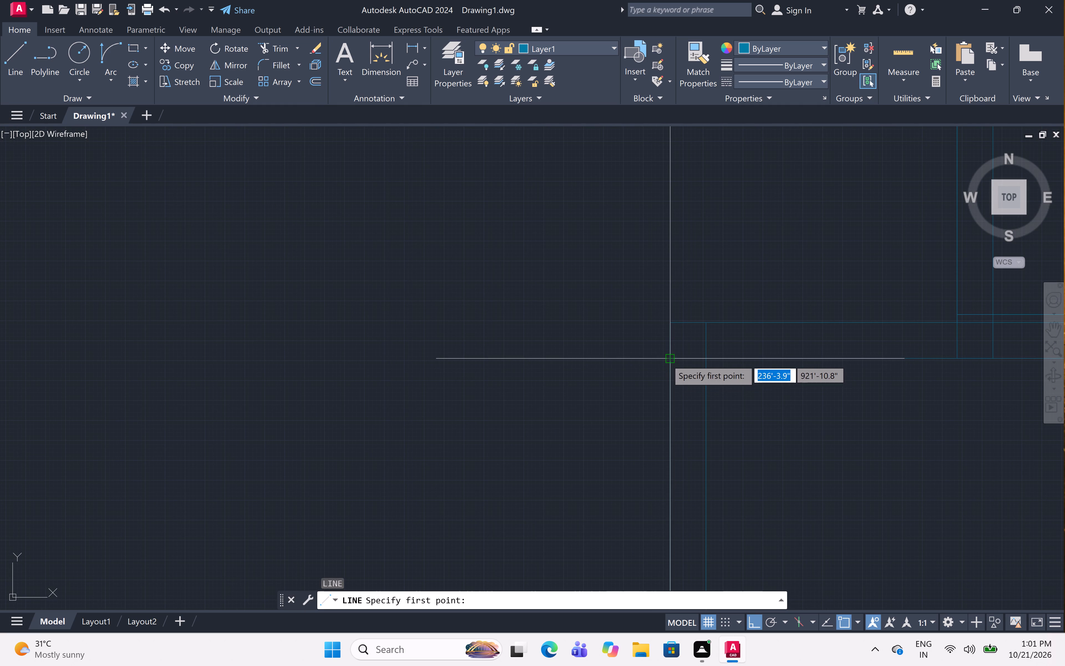
pyautogui.click(666, 359)
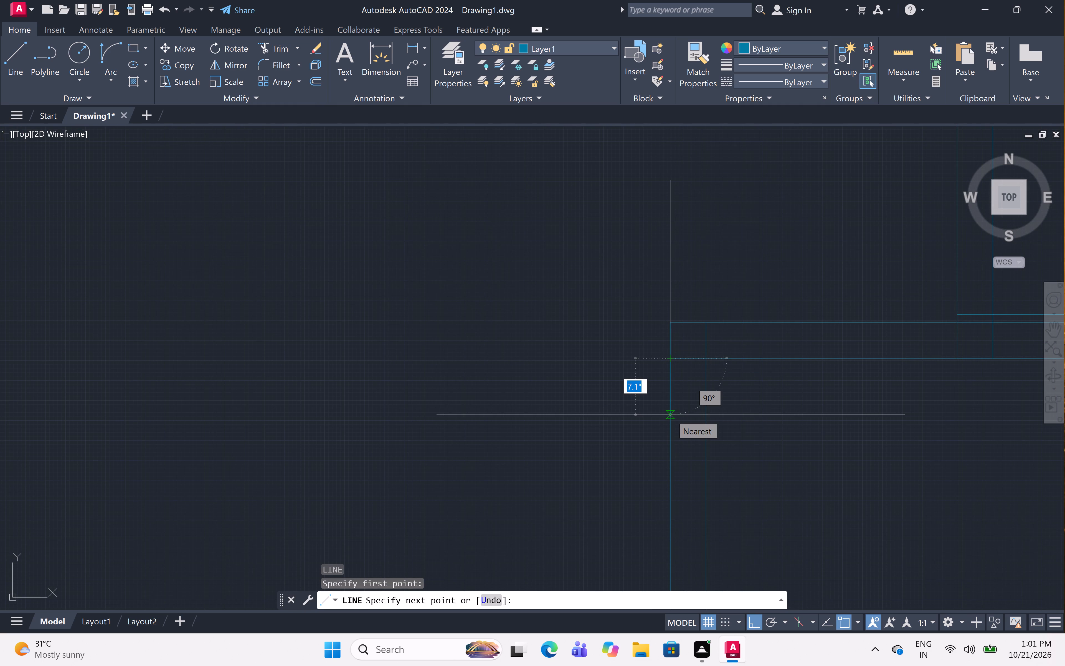
pyautogui.press('1')
pyautogui.hotkey('shift', '"')
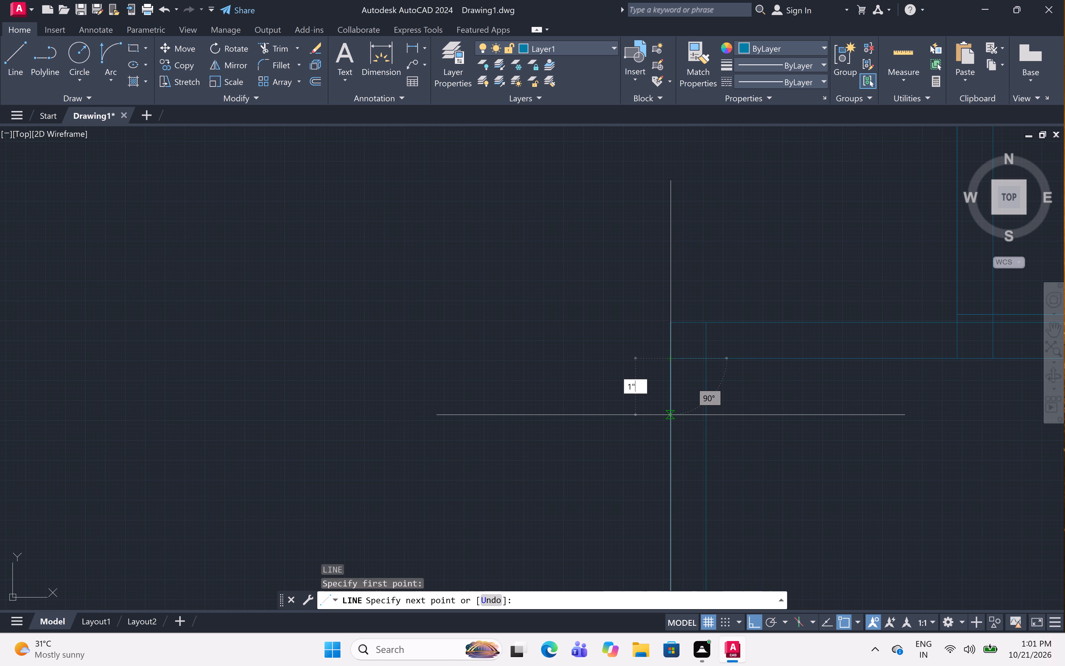
pyautogui.press('space')
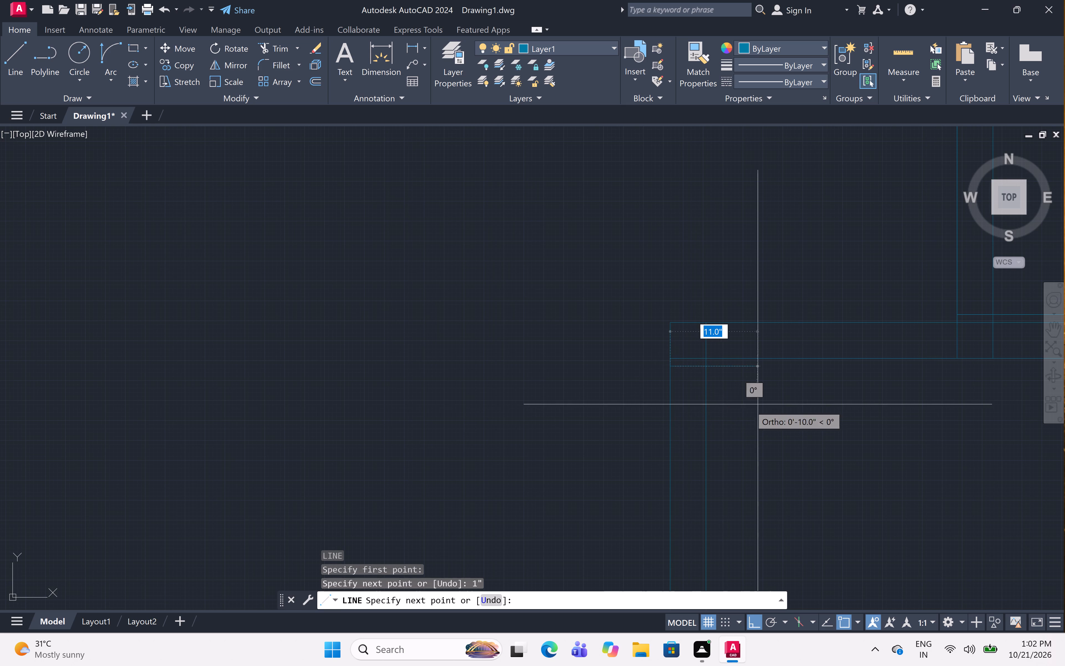
pyautogui.write("3'")
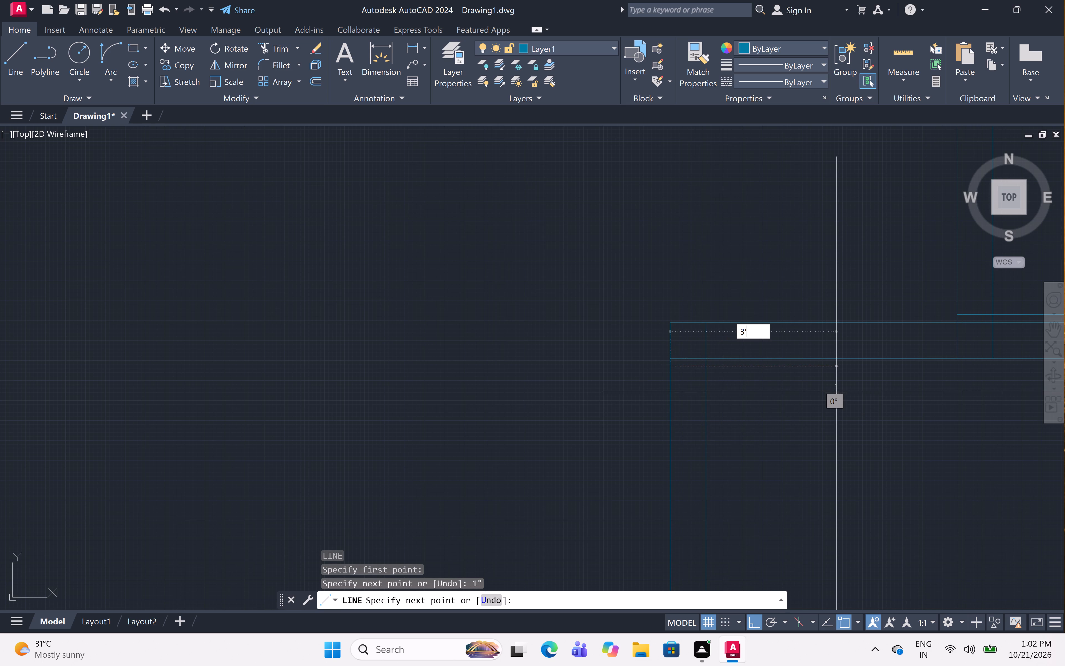
pyautogui.press('space')
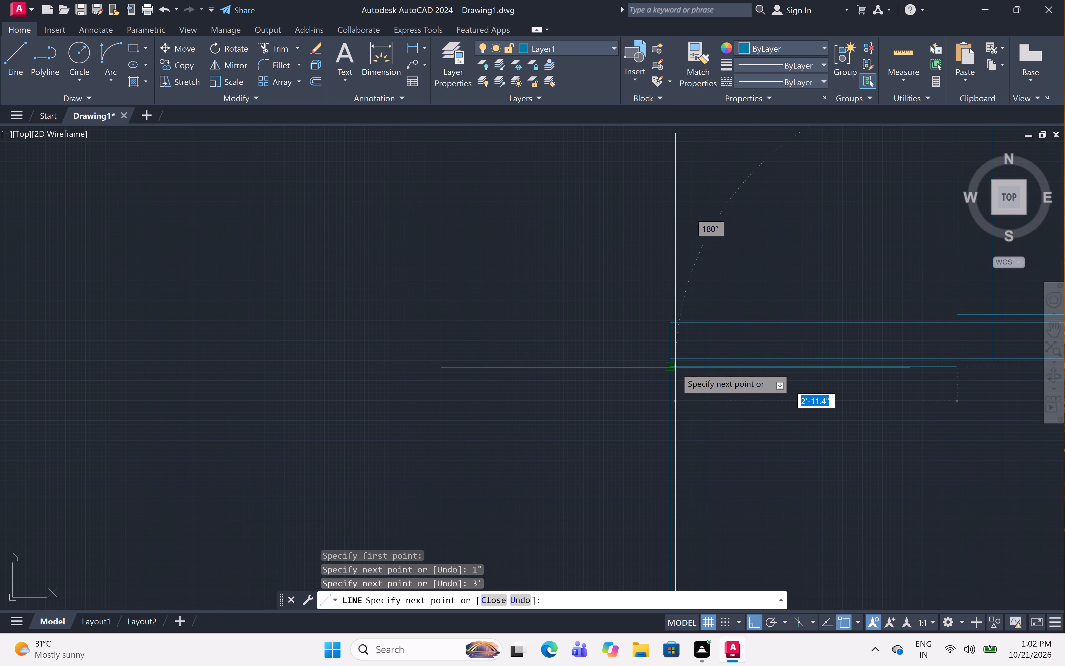
# Continue the line back to the middle right room's left wall at its outer face, 3' down along it, and across to its inner face.
pyautogui.click(668, 367)
pyautogui.scroll(-4, 667, 370)
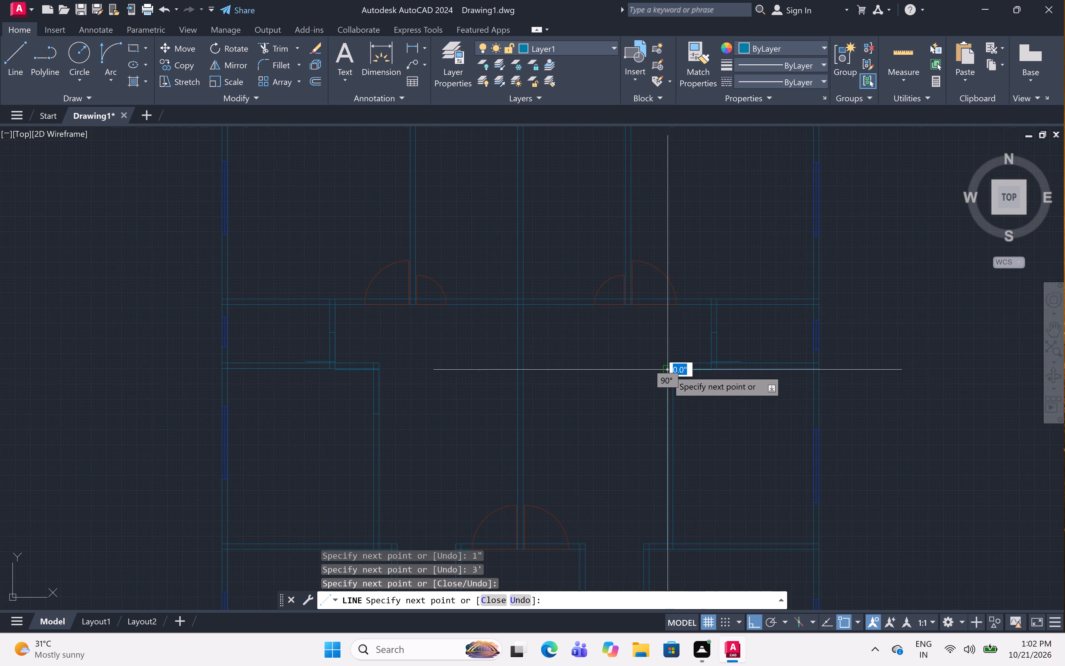
pyautogui.scroll(4, 658, 412)
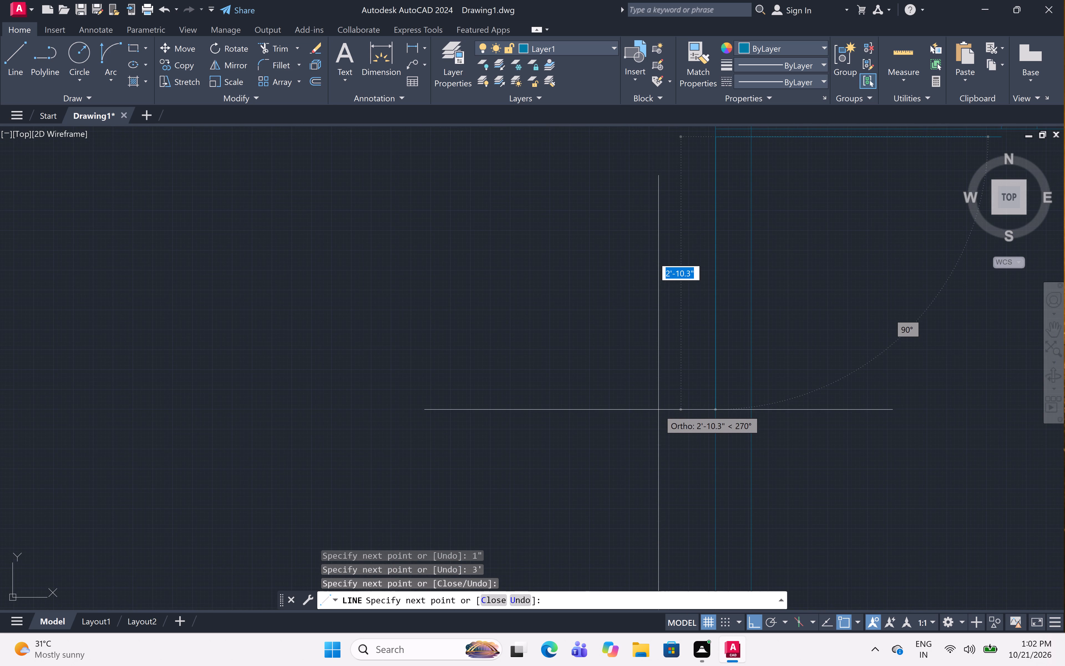
pyautogui.press('3')
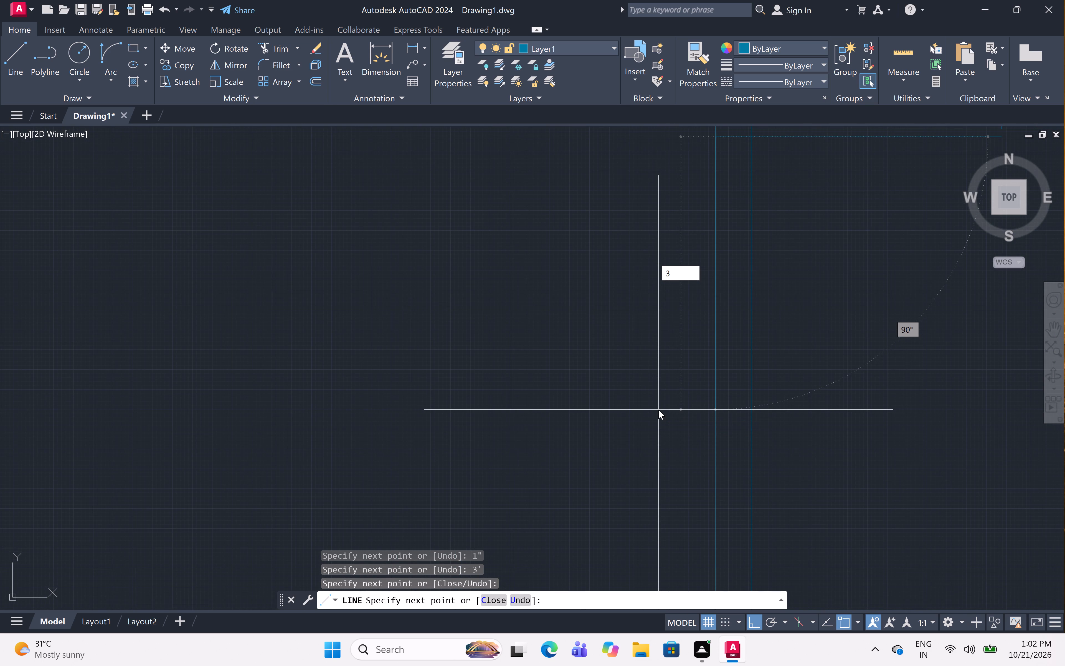
pyautogui.write("'")
pyautogui.press('space')
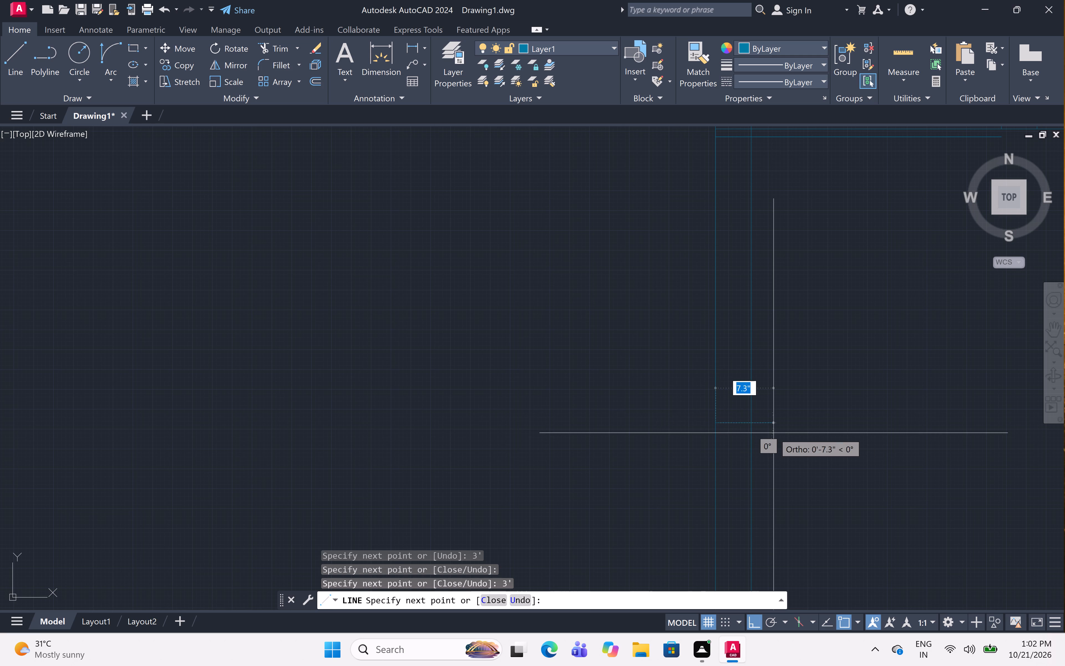
pyautogui.click(750, 424)
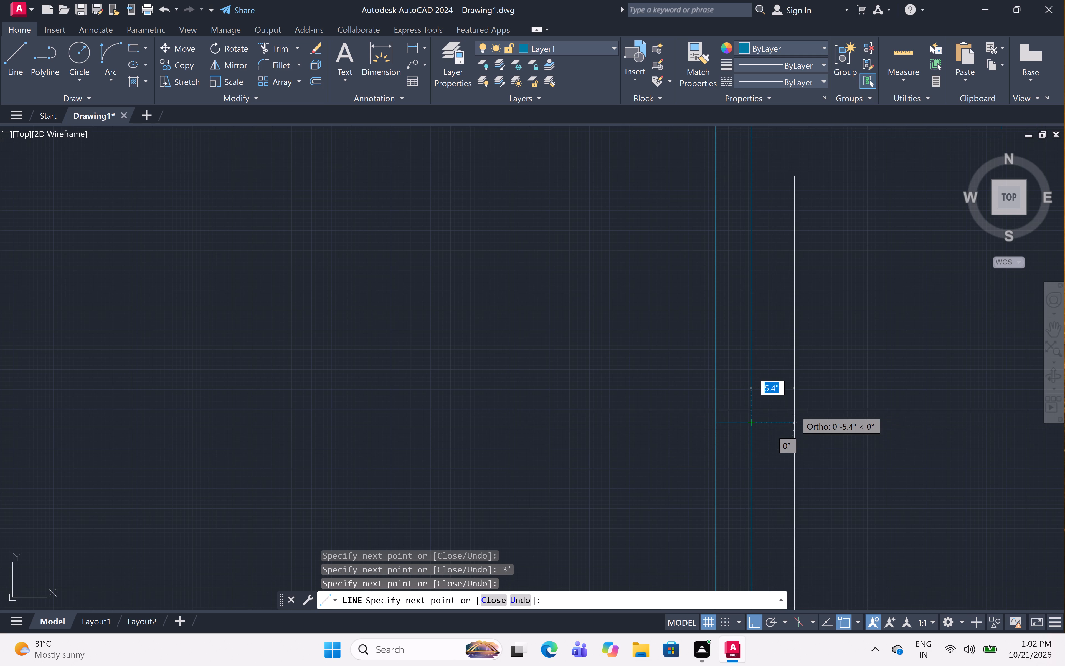
pyautogui.press('Escape')
# Draw a line from the lower left room's upper right corner, at the top wall's inner-face level, 1" down and 3' left.
pyautogui.scroll(-5, 731, 385)
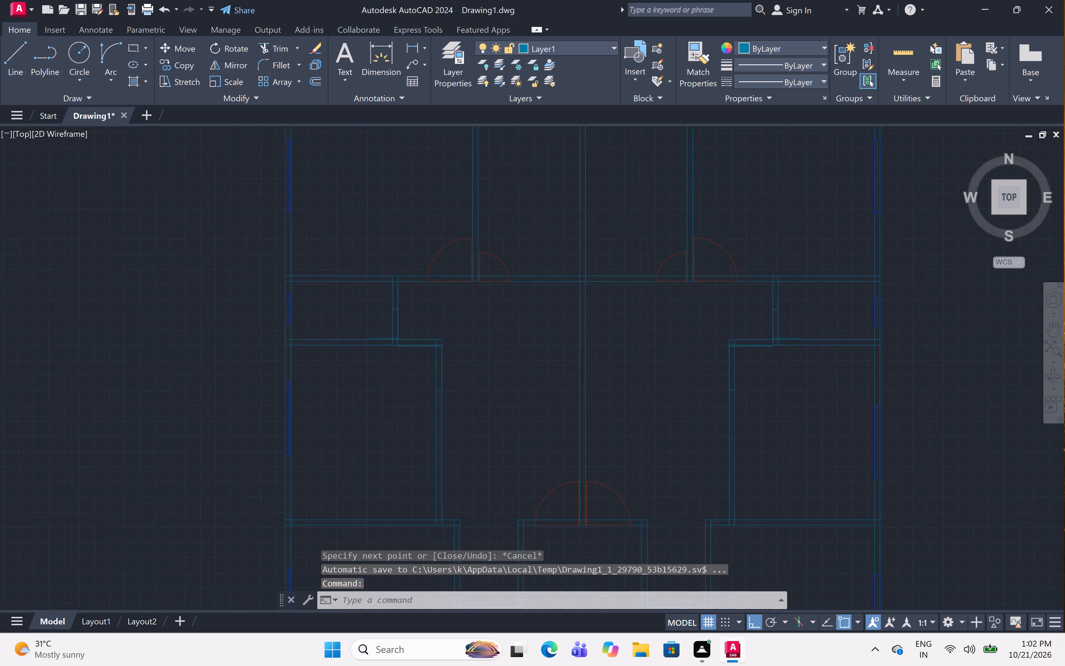
pyautogui.moveTo(693, 397); pyautogui.dragTo(711, 322, button='middle')
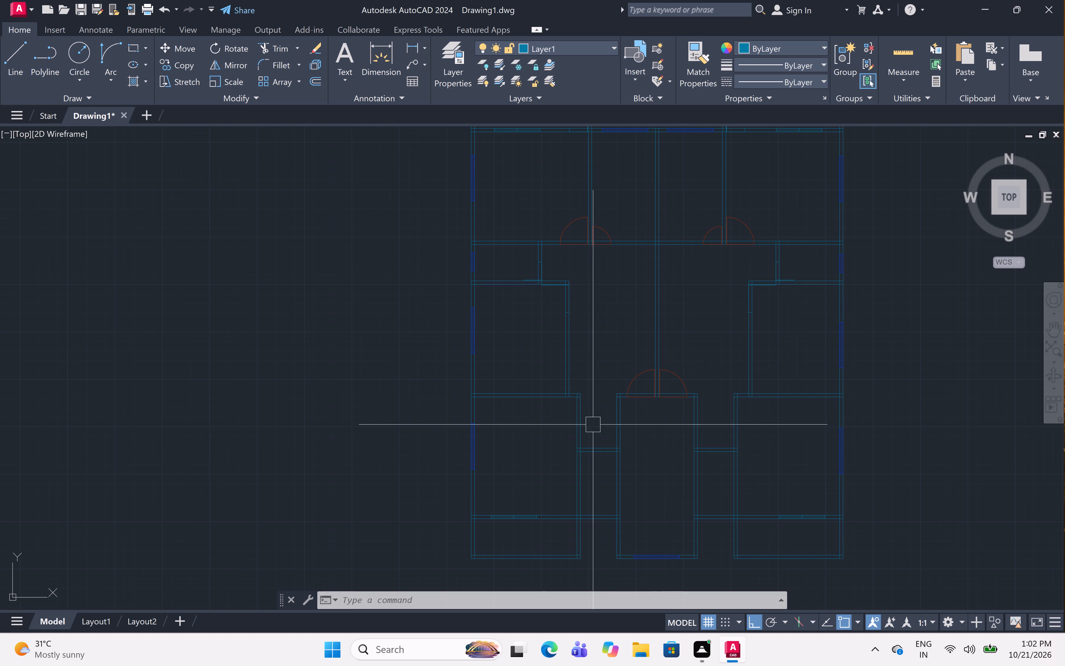
pyautogui.scroll(4, 584, 398)
pyautogui.write('l')
pyautogui.press('space')
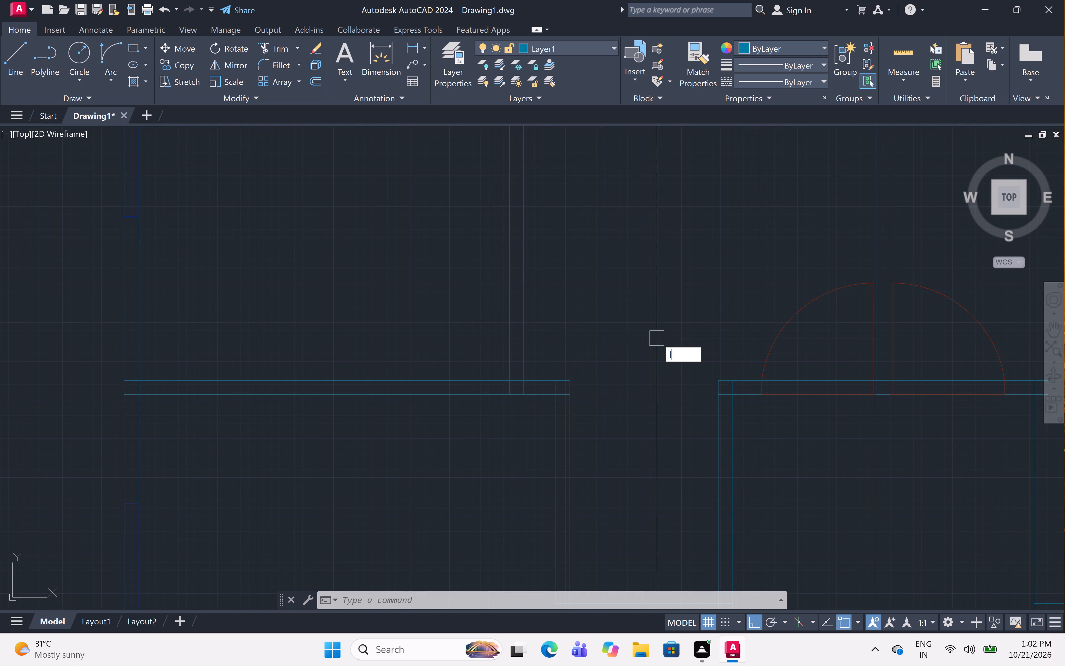
pyautogui.click(570, 394)
pyautogui.press('1')
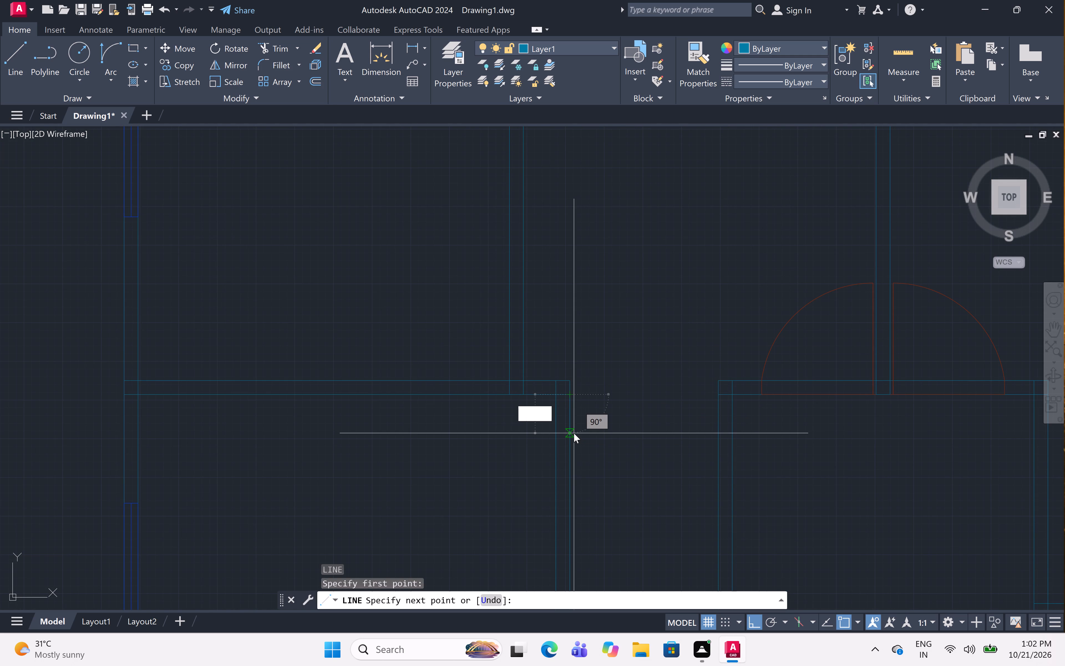
pyautogui.hotkey('shift', '"')
pyautogui.press('space')
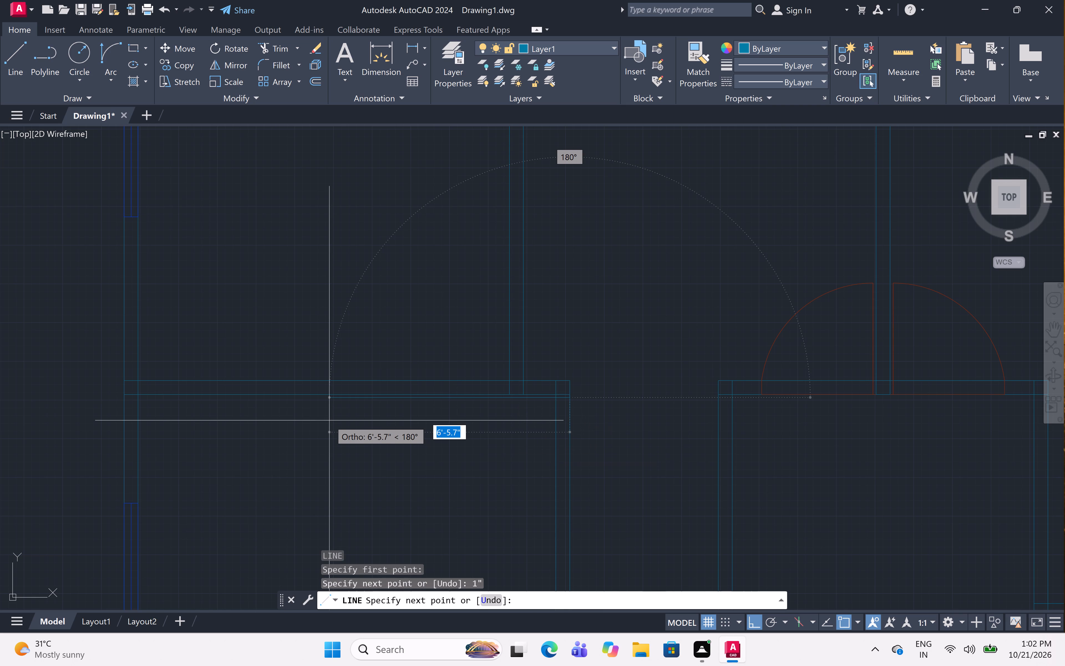
pyautogui.write("3'")
pyautogui.press('space')
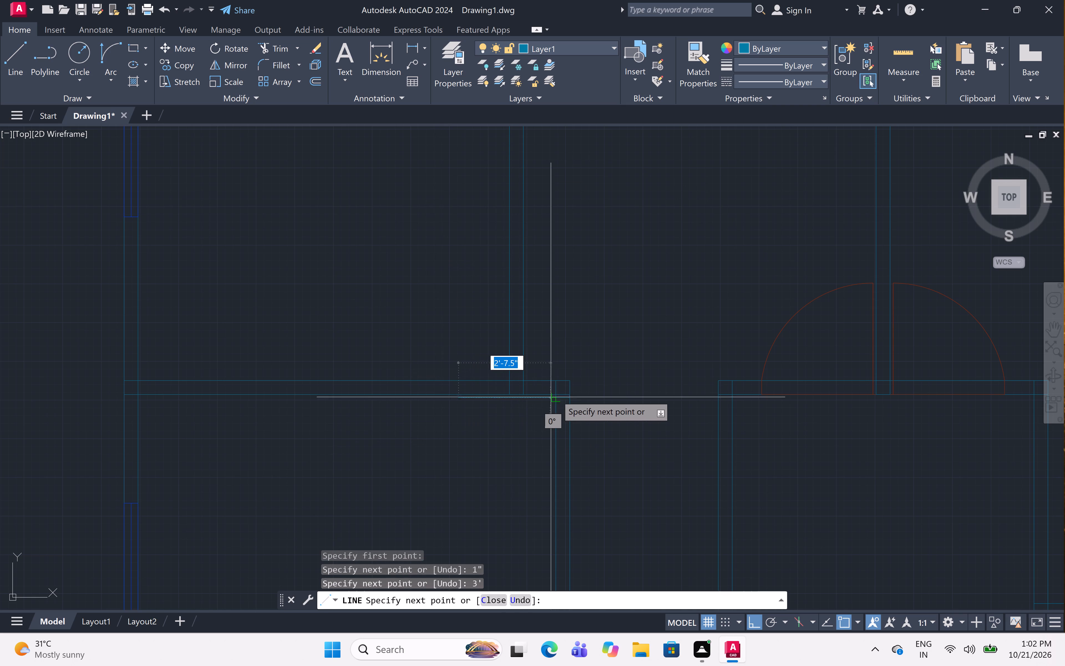
# Continue the line back to the lower left room's right wall at its outer face, 3' down along it, and across to its inner face.
pyautogui.scroll(3, 561, 395)
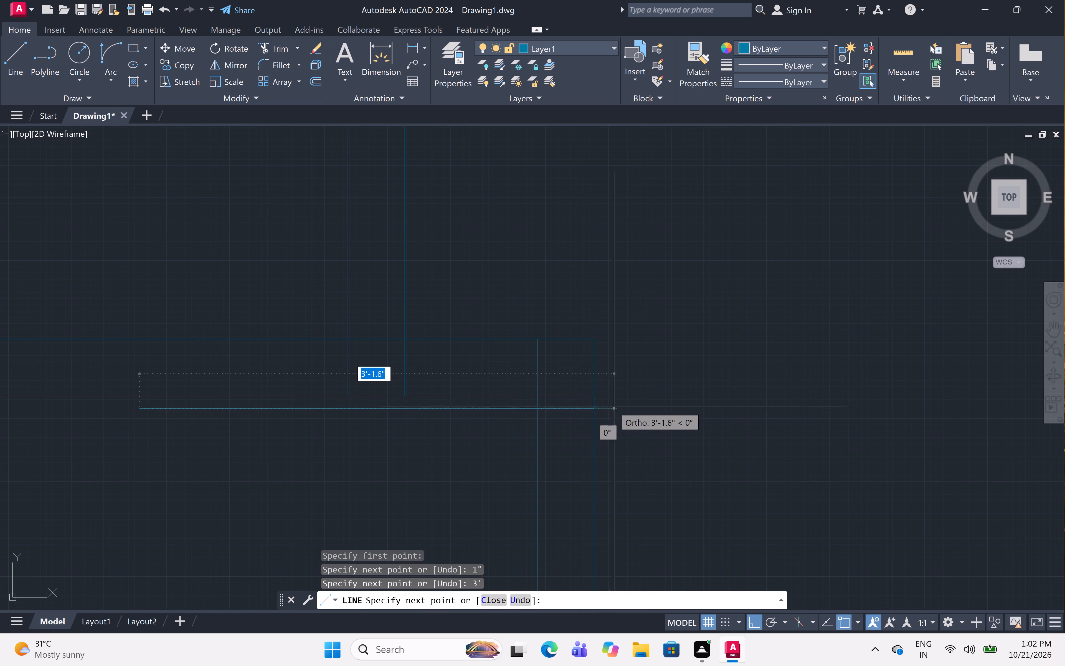
pyautogui.click(590, 410)
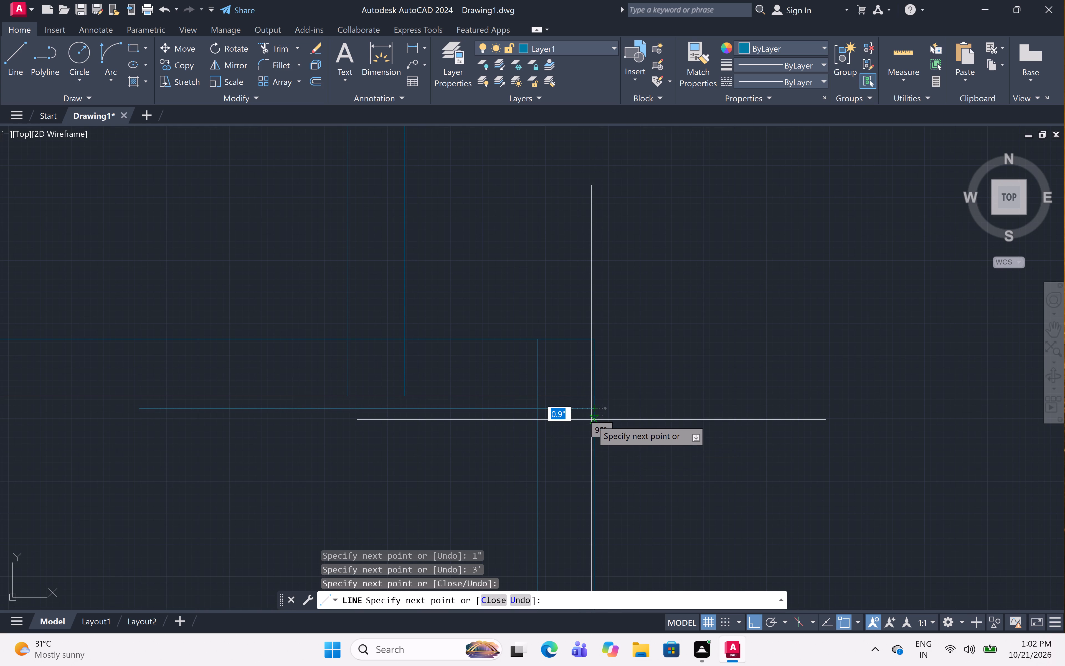
pyautogui.scroll(-3, 591, 420)
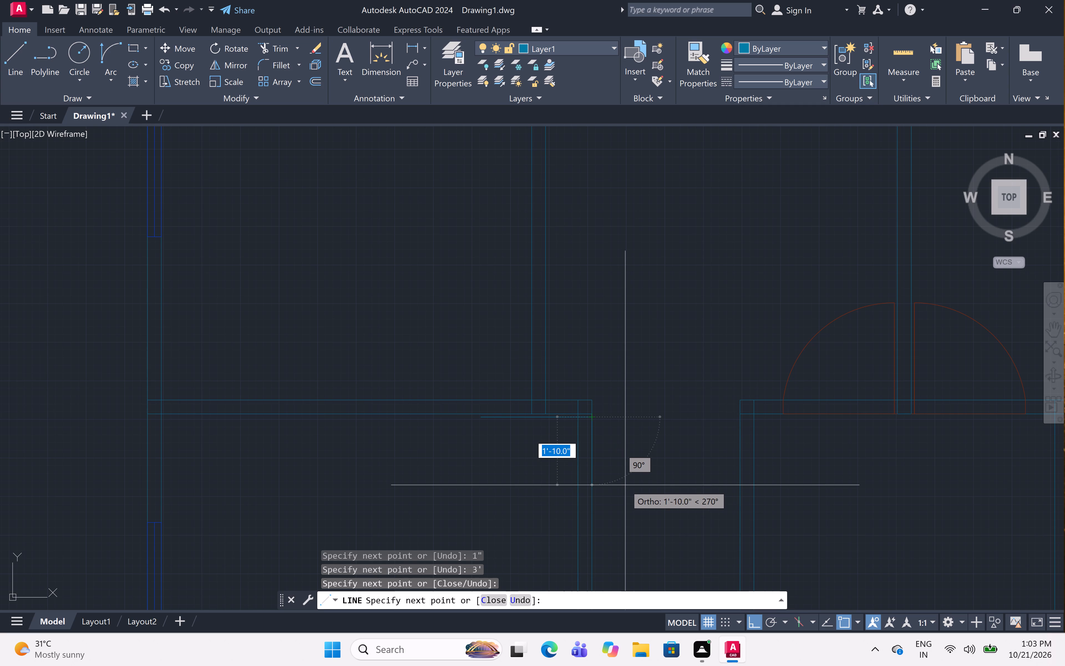
pyautogui.press('3')
pyautogui.press("'")
pyautogui.press('space')
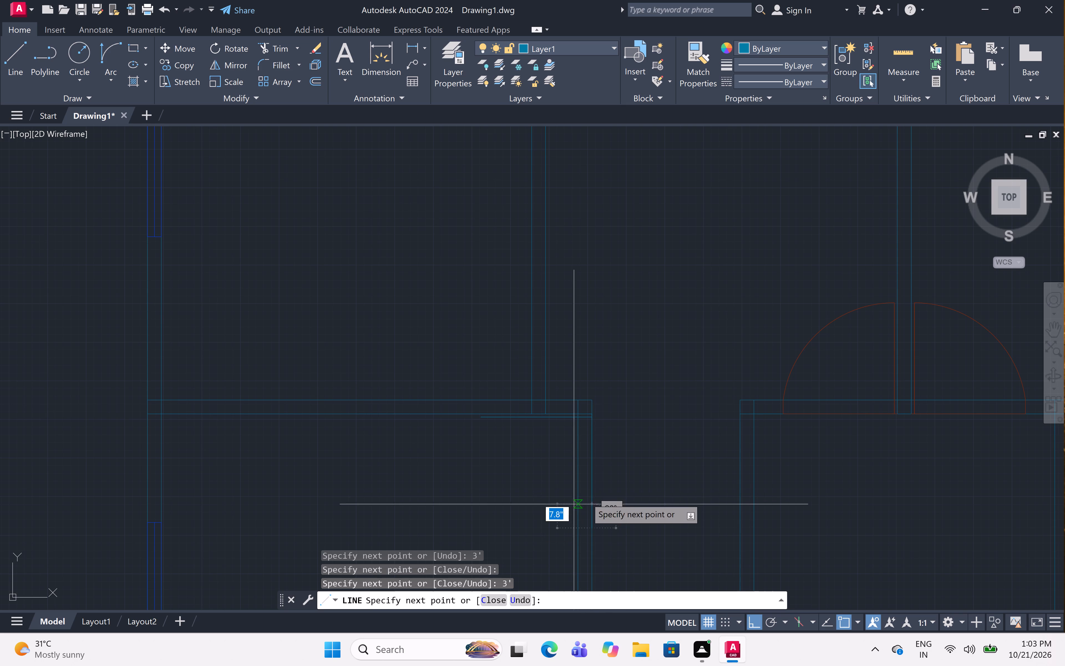
pyautogui.scroll(-3, 627, 465)
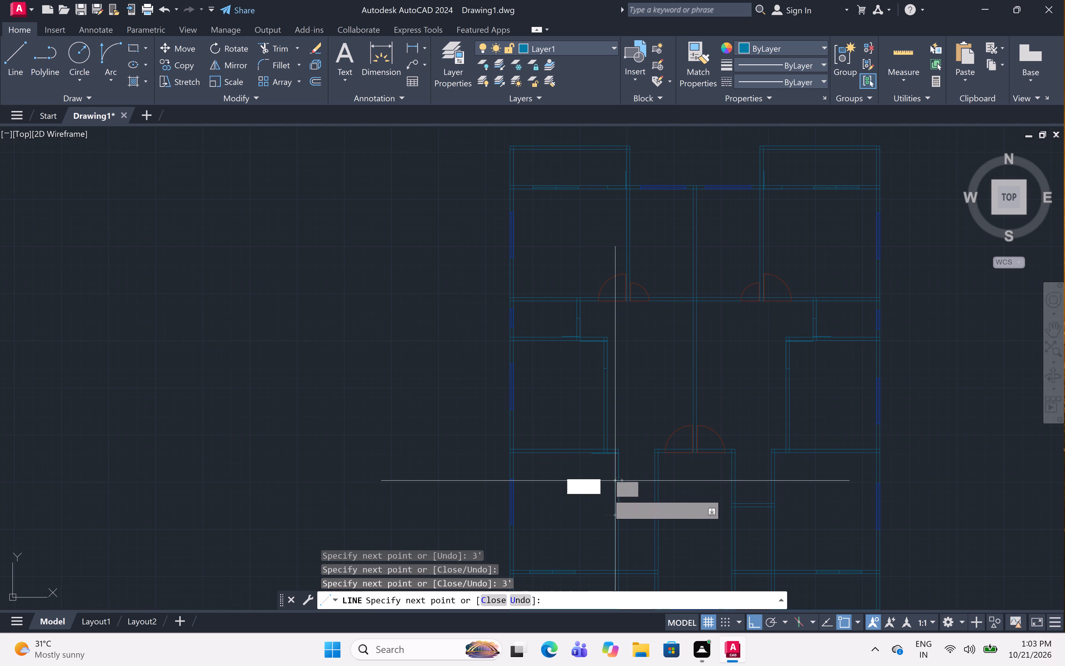
pyautogui.scroll(7, 621, 476)
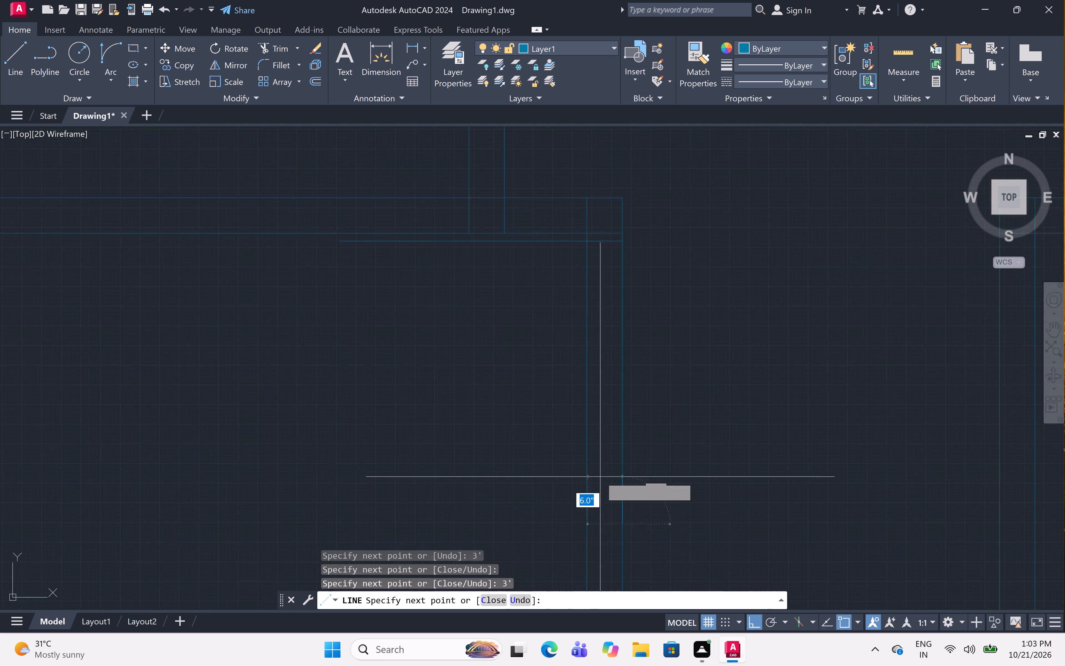
pyautogui.scroll(-4, 613, 477)
pyautogui.scroll(2, 600, 502)
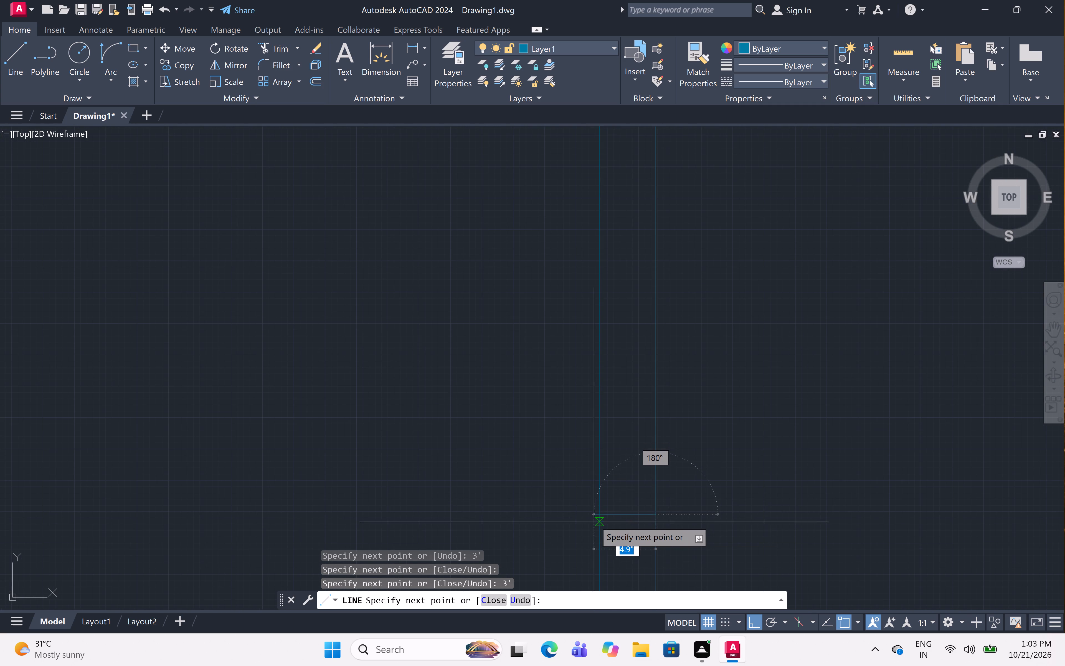
pyautogui.click(597, 519)
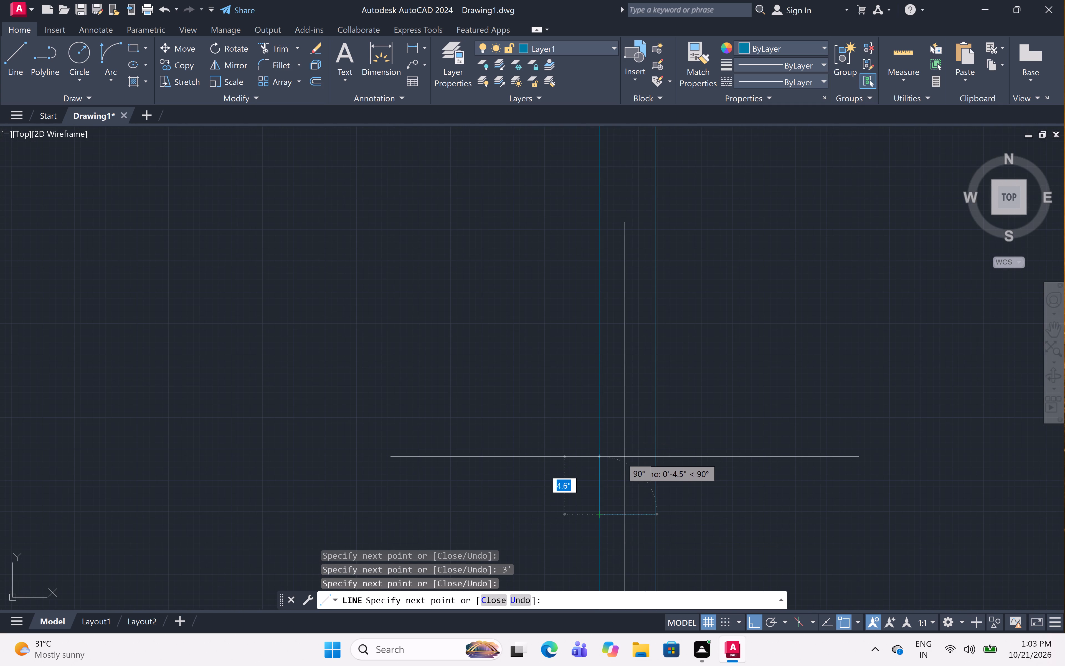
pyautogui.press('Escape')
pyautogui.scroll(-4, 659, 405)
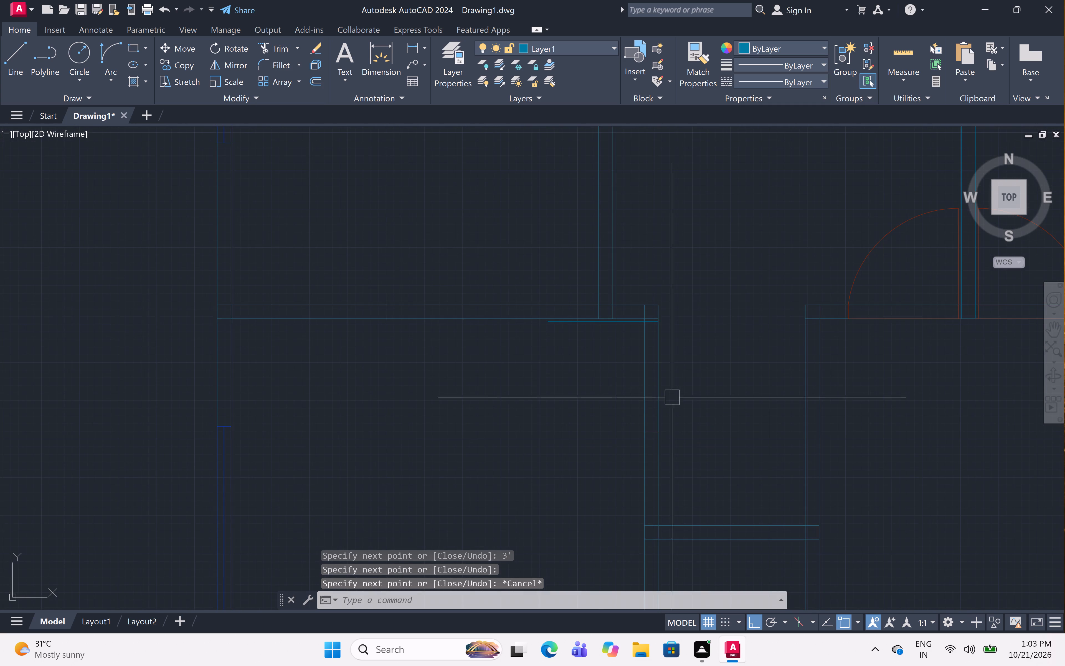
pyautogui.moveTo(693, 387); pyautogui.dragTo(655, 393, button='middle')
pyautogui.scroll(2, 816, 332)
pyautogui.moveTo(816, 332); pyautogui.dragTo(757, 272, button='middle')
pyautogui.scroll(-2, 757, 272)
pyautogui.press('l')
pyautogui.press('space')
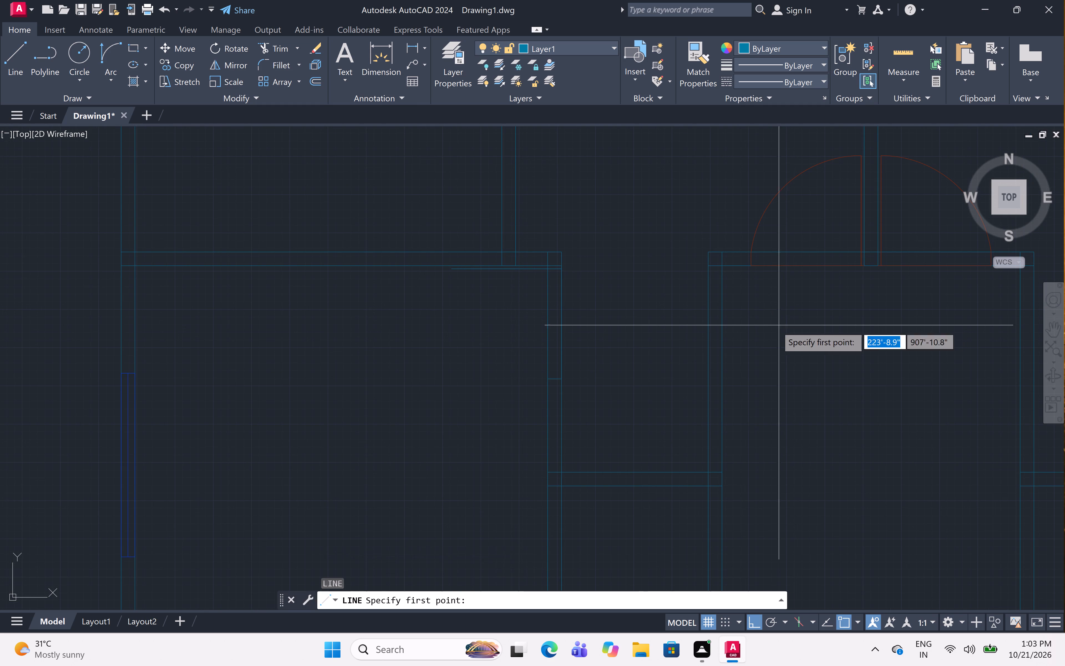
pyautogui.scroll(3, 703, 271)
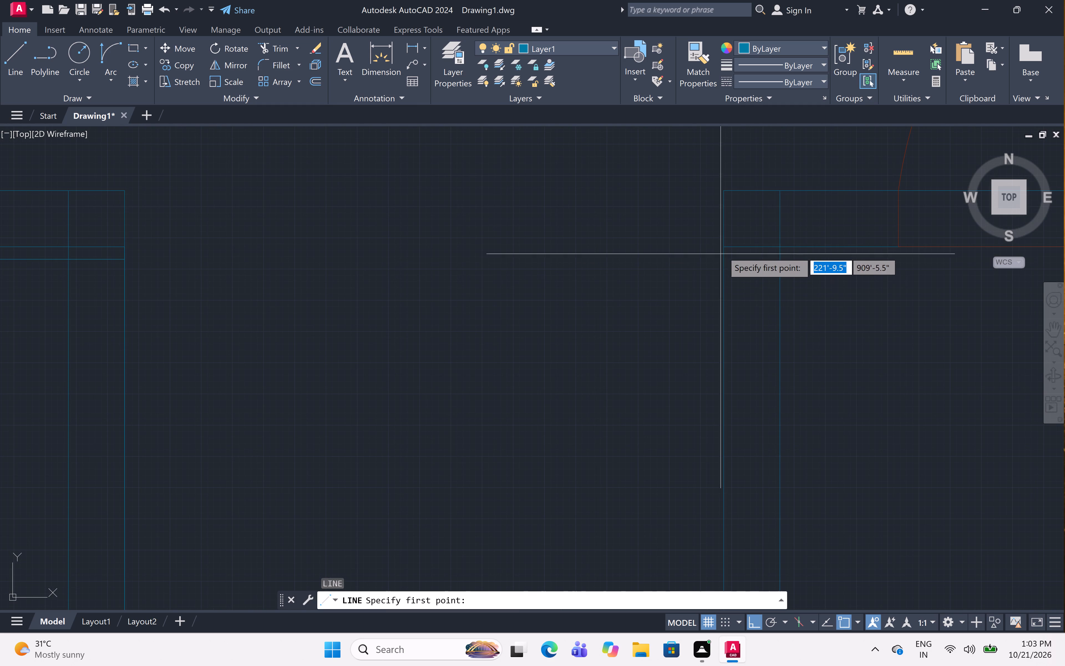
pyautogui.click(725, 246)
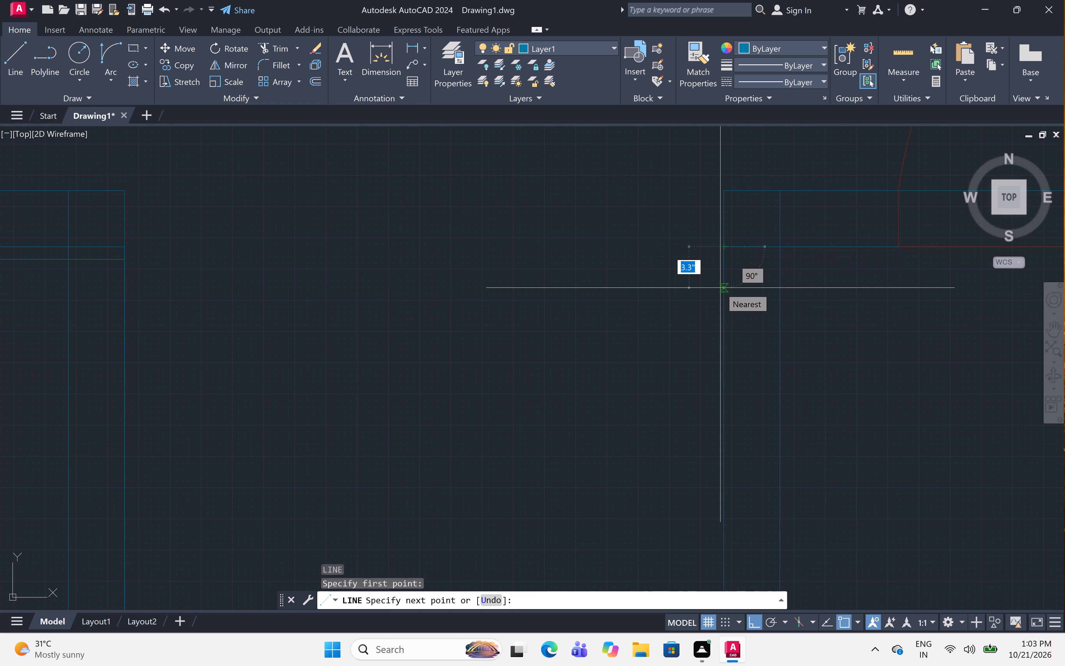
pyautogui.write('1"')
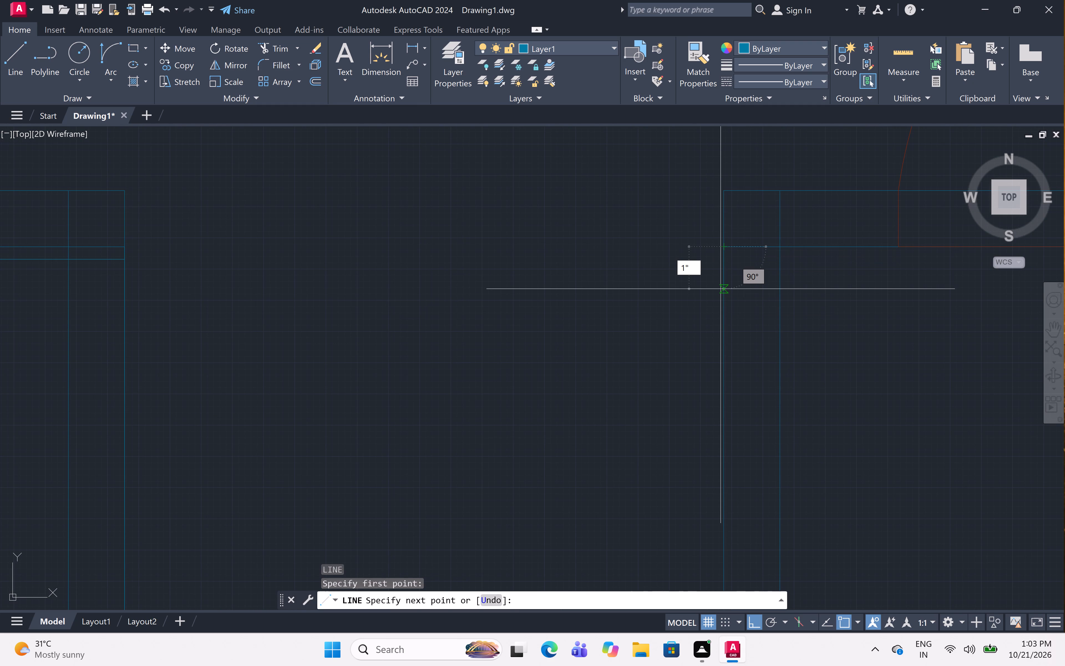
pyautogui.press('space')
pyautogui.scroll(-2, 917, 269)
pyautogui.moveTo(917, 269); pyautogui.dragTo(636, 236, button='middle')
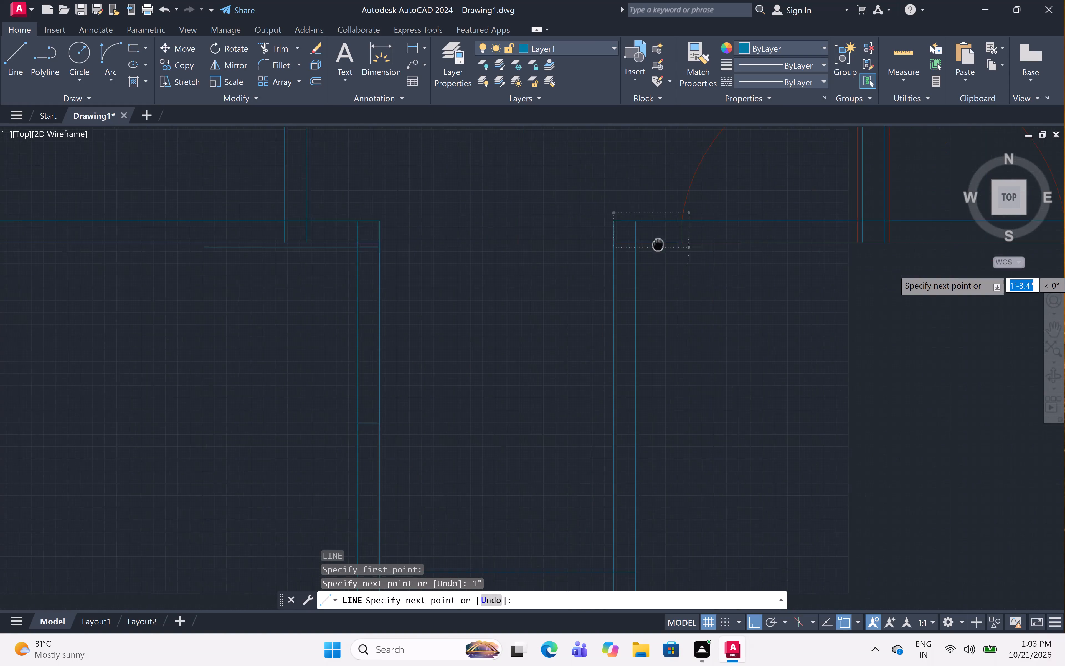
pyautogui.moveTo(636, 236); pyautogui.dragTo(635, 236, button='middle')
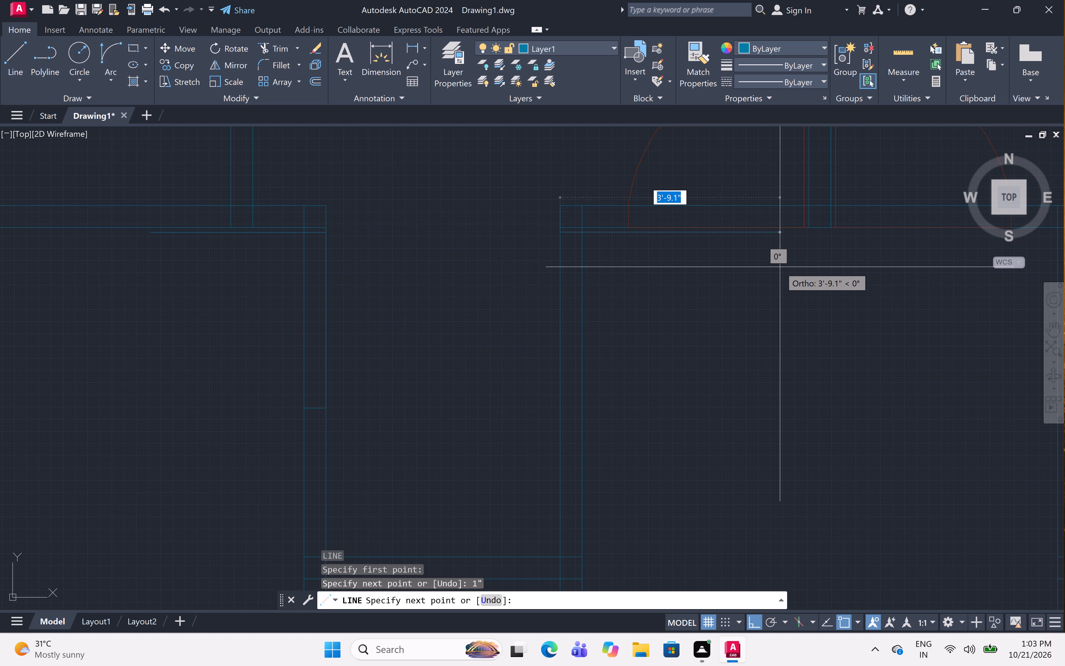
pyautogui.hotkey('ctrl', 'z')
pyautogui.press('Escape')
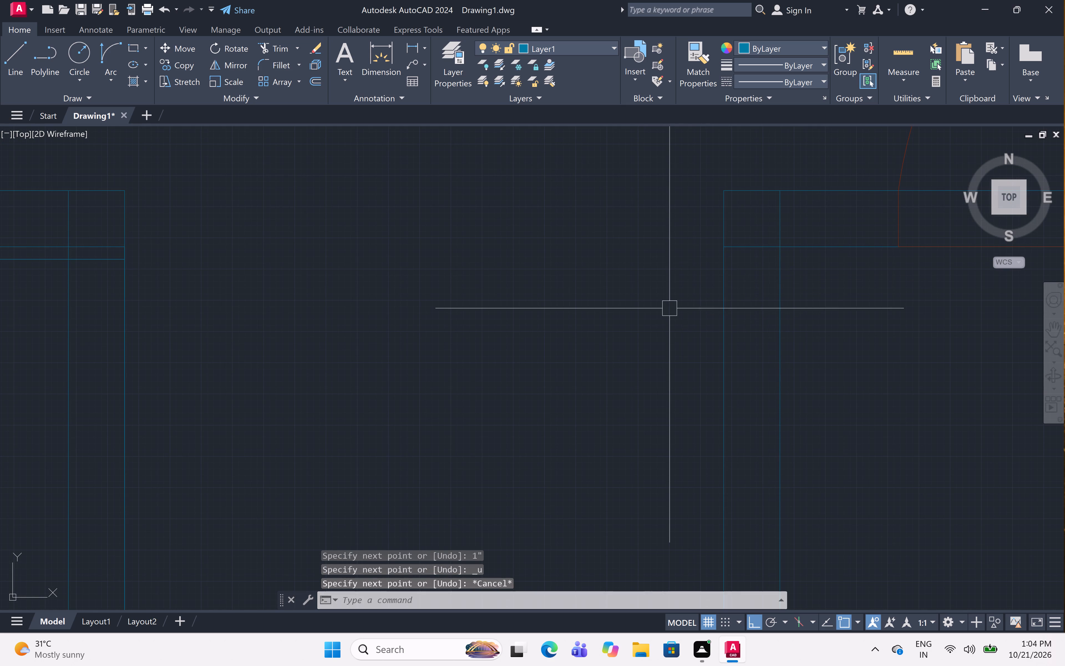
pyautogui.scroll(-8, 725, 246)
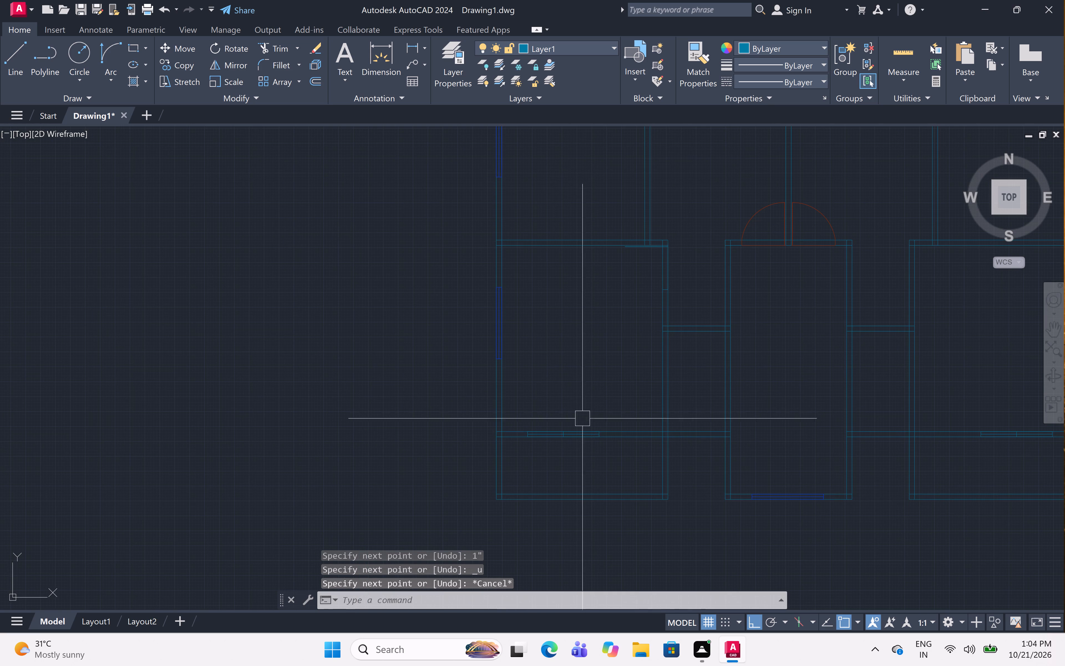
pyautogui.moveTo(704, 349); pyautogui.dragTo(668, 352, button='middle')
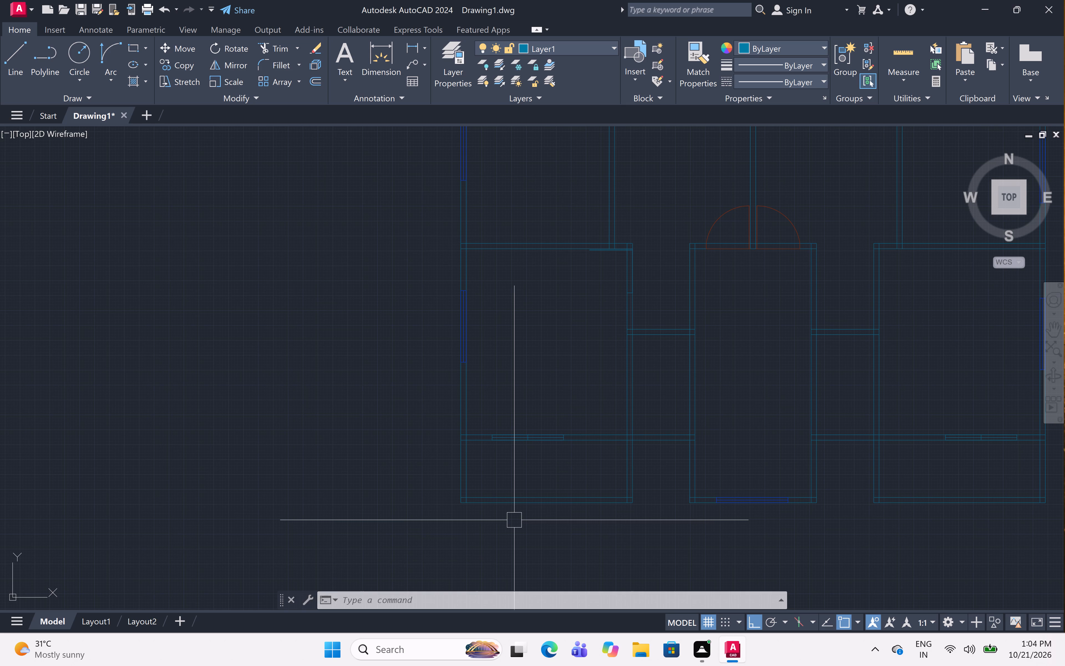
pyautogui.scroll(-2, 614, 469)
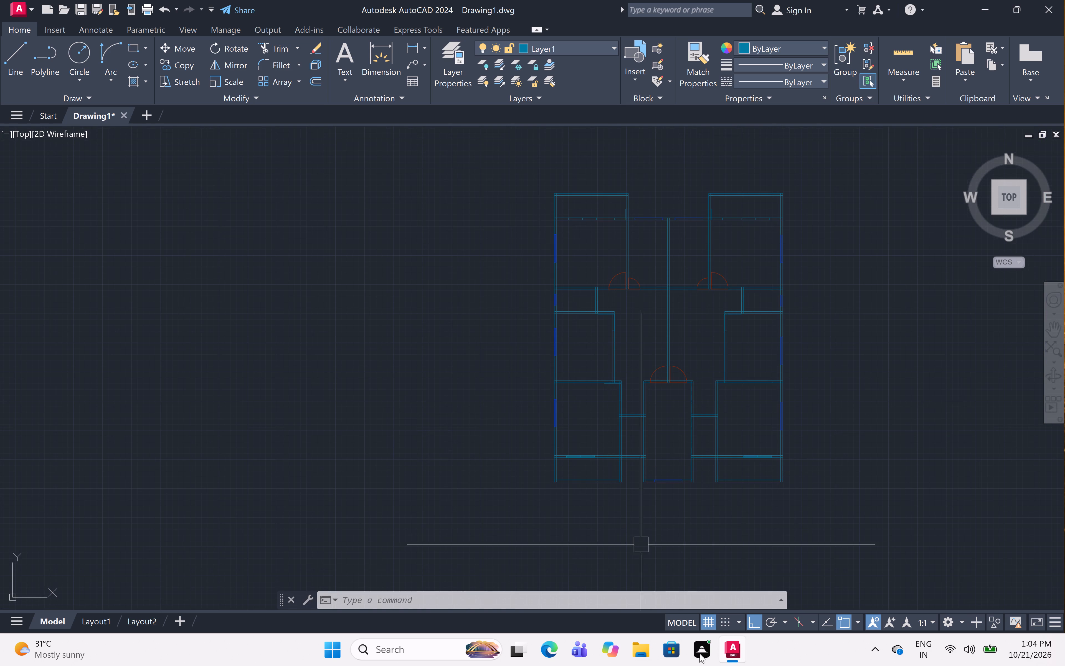
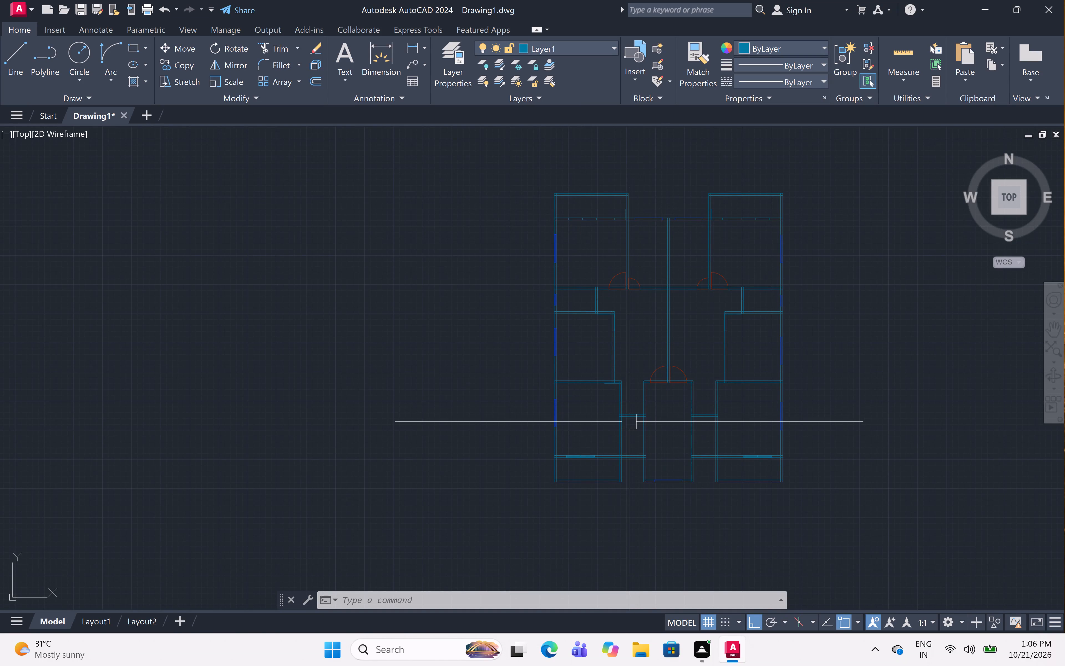
# Draw a line from where the left passage cross wall's lower face meets the lower left room's right wall inner face, 1" down and 2' right.
pyautogui.scroll(5, 629, 422)
pyautogui.moveTo(628, 426); pyautogui.dragTo(583, 266, button='middle')
pyautogui.scroll(-1, 583, 266)
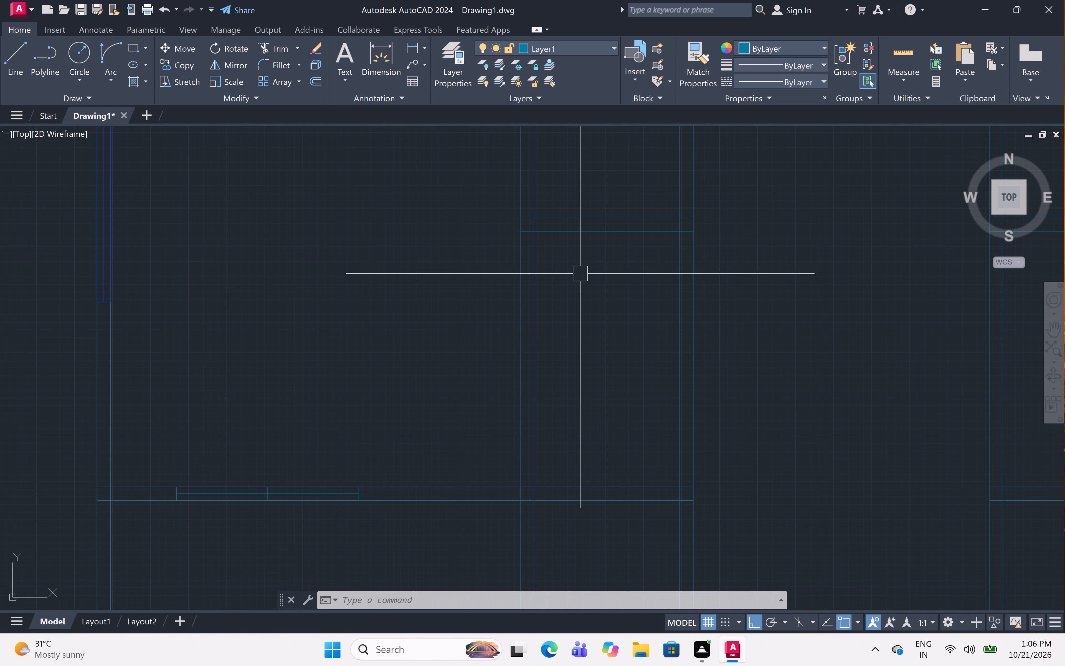
pyautogui.scroll(-2, 578, 289)
pyautogui.scroll(2, 564, 263)
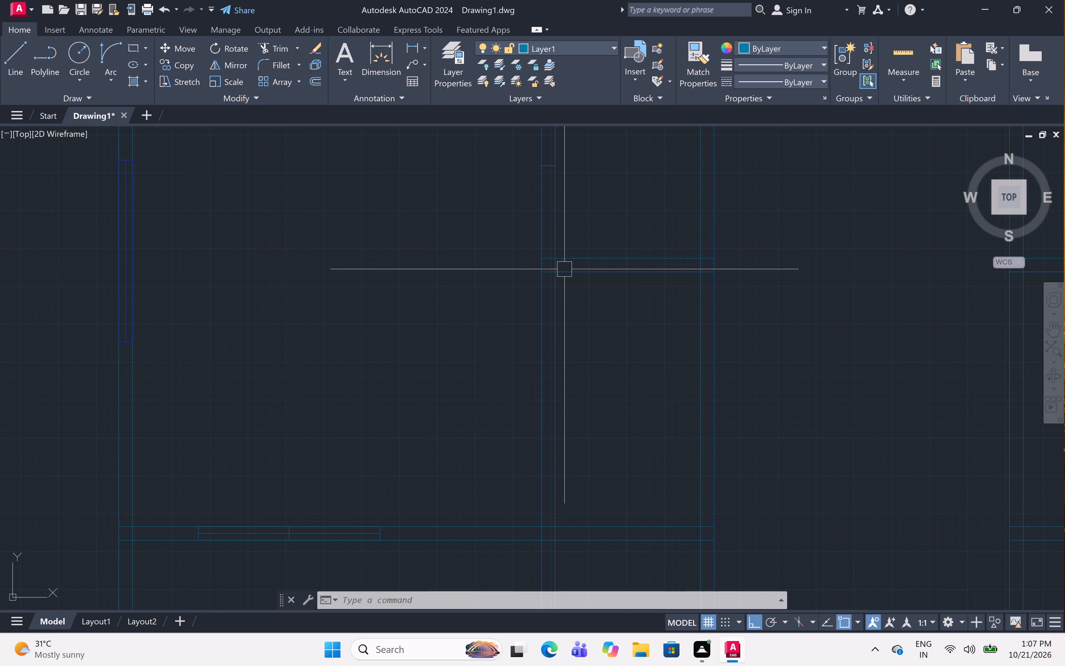
pyautogui.scroll(-2, 552, 284)
pyautogui.scroll(2, 562, 275)
pyautogui.scroll(1, 562, 249)
pyautogui.moveTo(562, 249); pyautogui.dragTo(561, 260, button='middle')
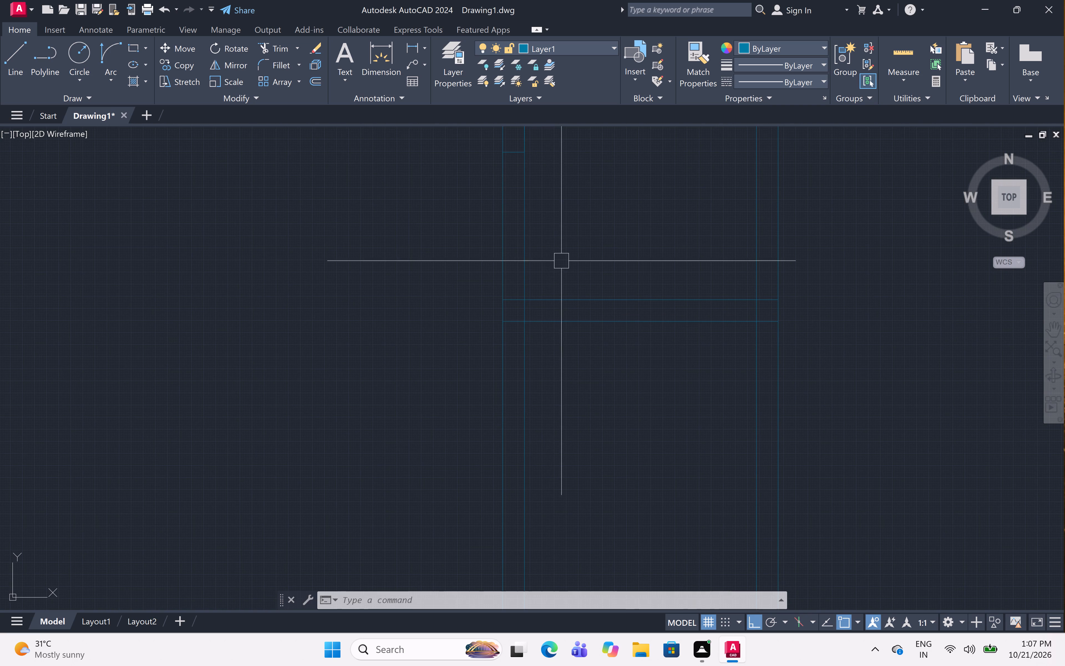
pyautogui.write('l')
pyautogui.press('space')
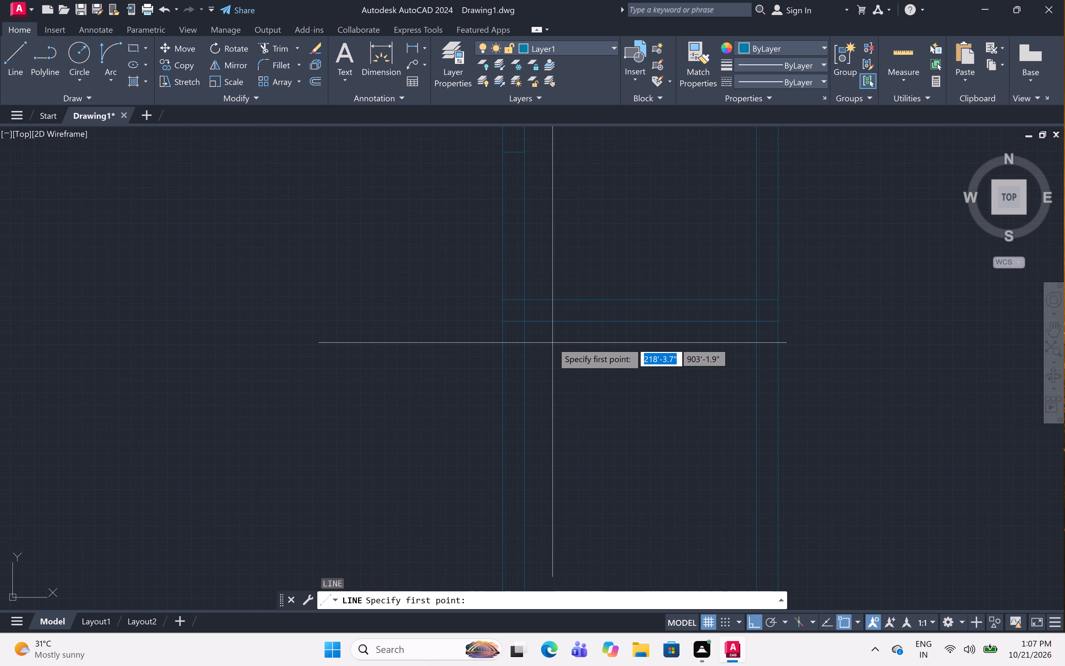
pyautogui.click(504, 325)
pyautogui.press('1')
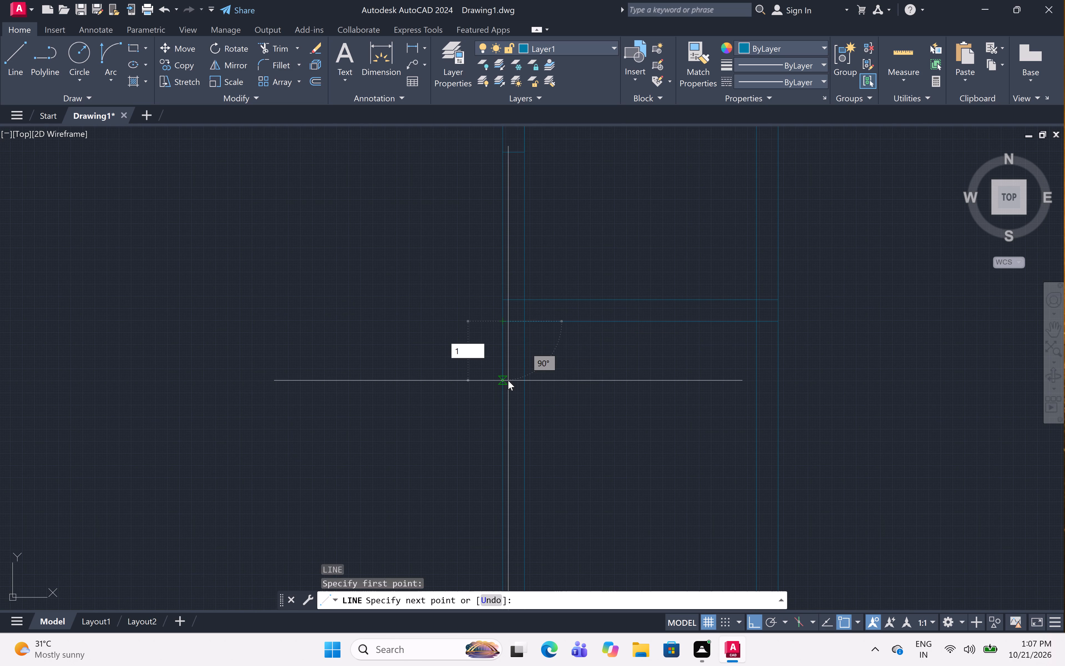
pyautogui.write('"')
pyautogui.press('space')
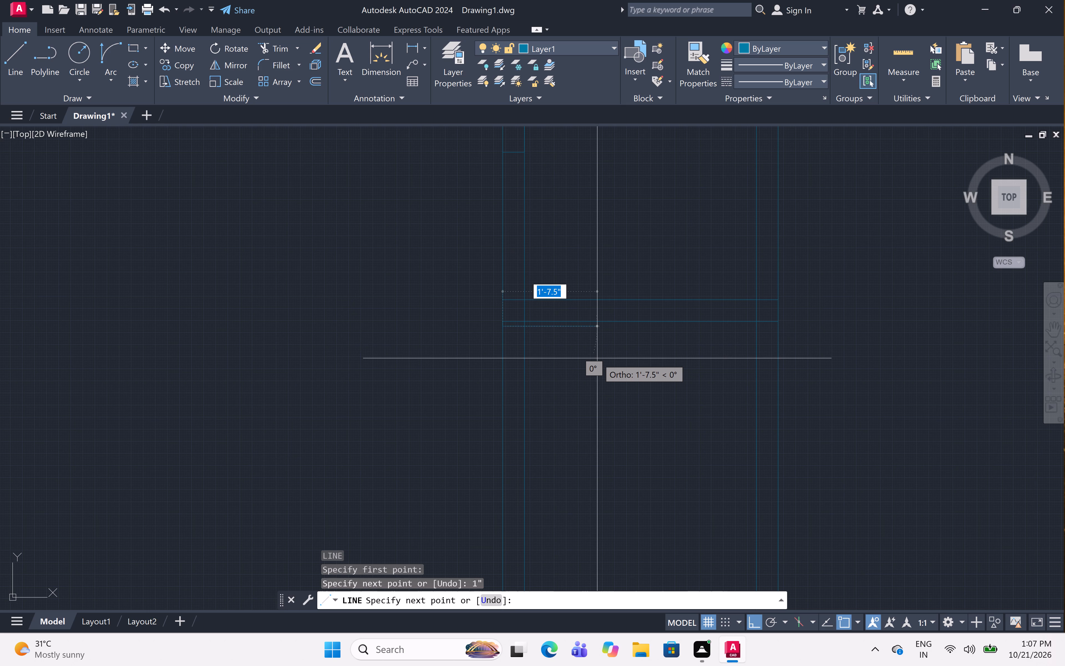
pyautogui.write("2'")
pyautogui.press('space')
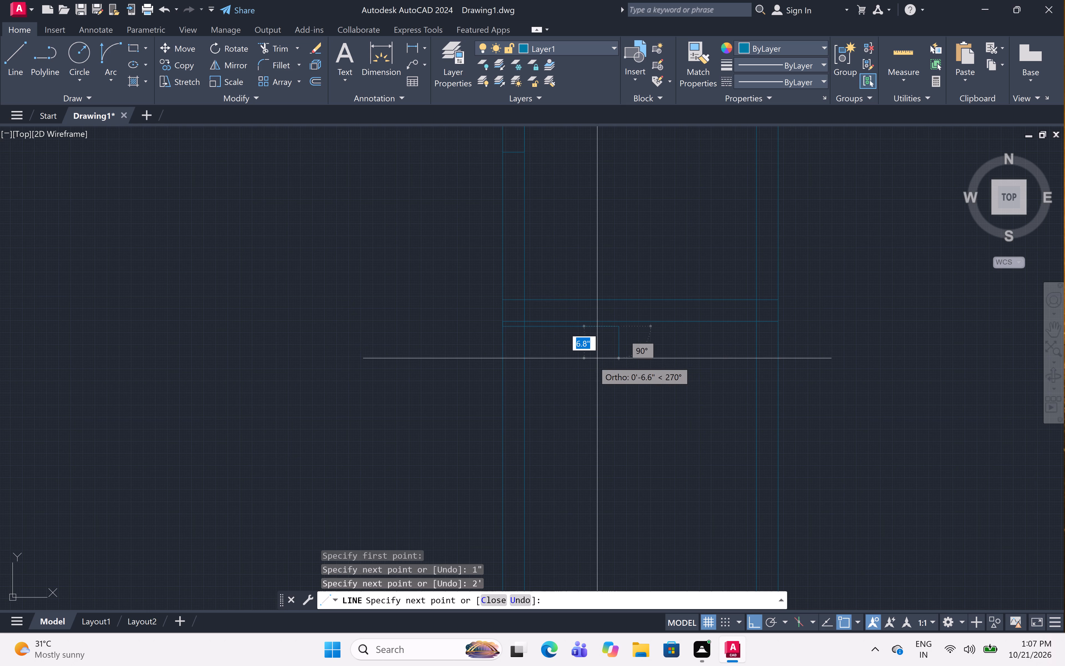
# Continue the line back to the lower left room's right wall at its inner face, 2' down along it, and across to its outer face.
pyautogui.scroll(1, 520, 322)
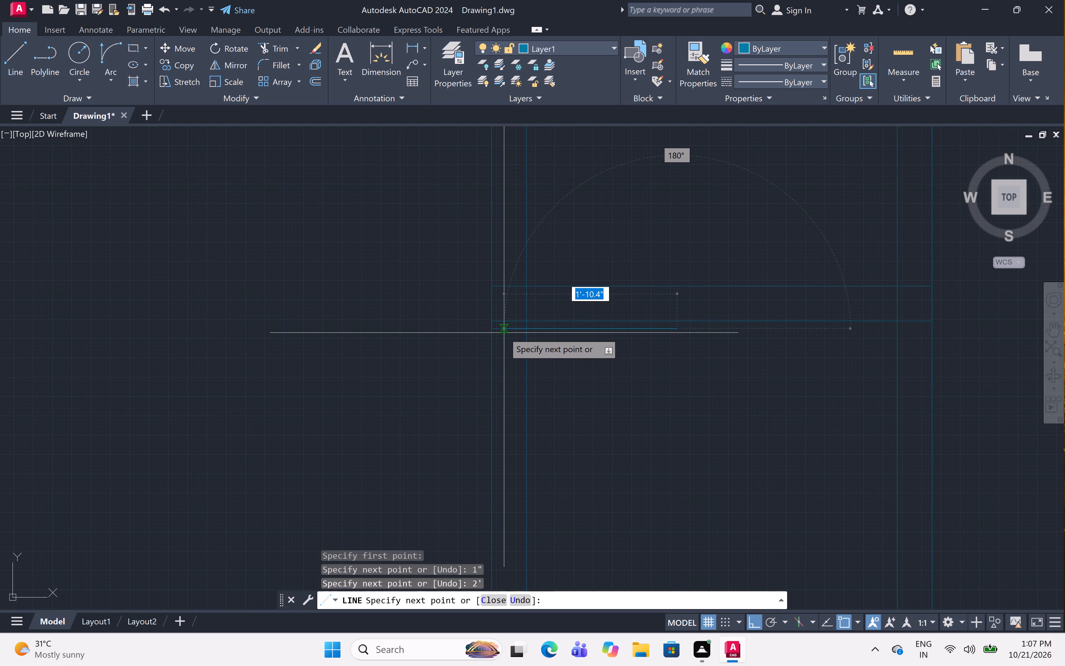
pyautogui.click(493, 328)
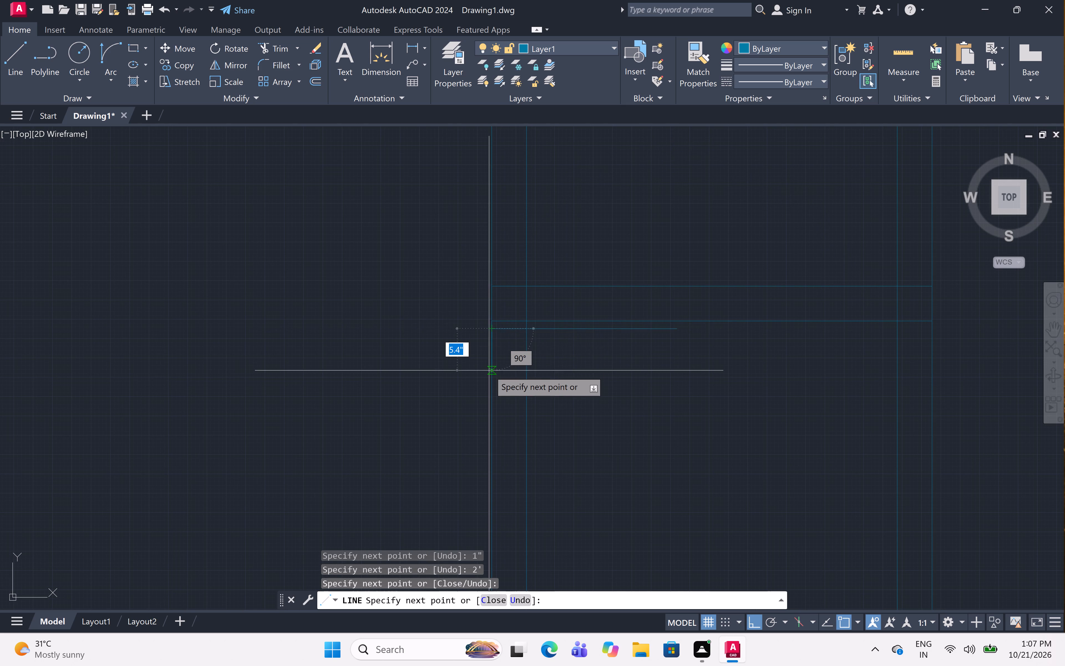
pyautogui.scroll(-2, 489, 371)
pyautogui.scroll(3, 488, 395)
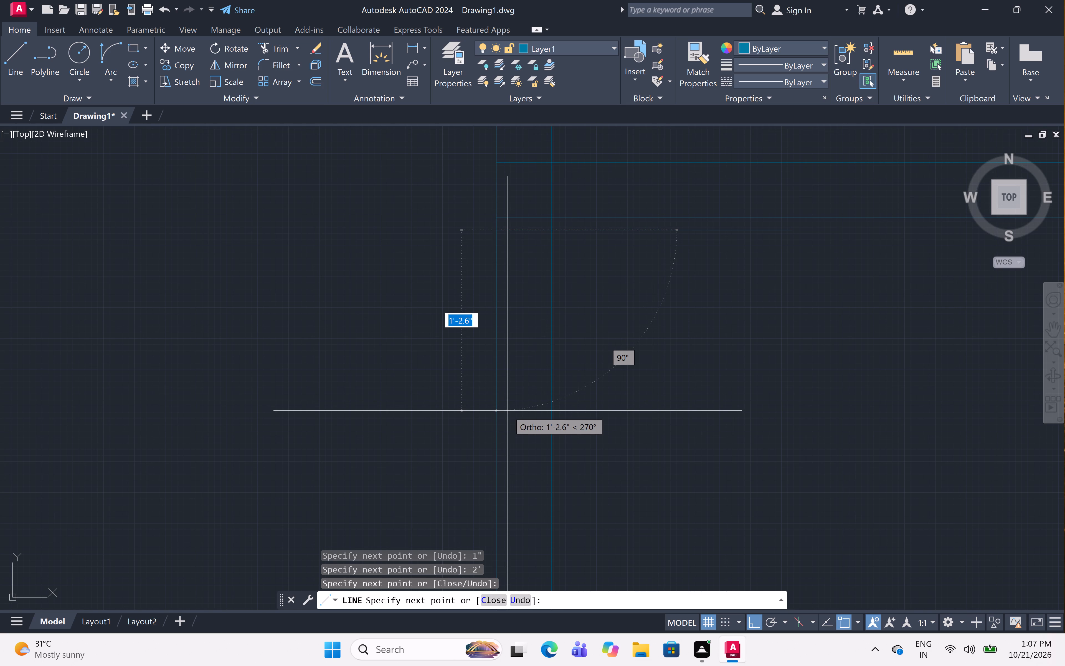
pyautogui.press('2')
pyautogui.write("'")
pyautogui.press('space')
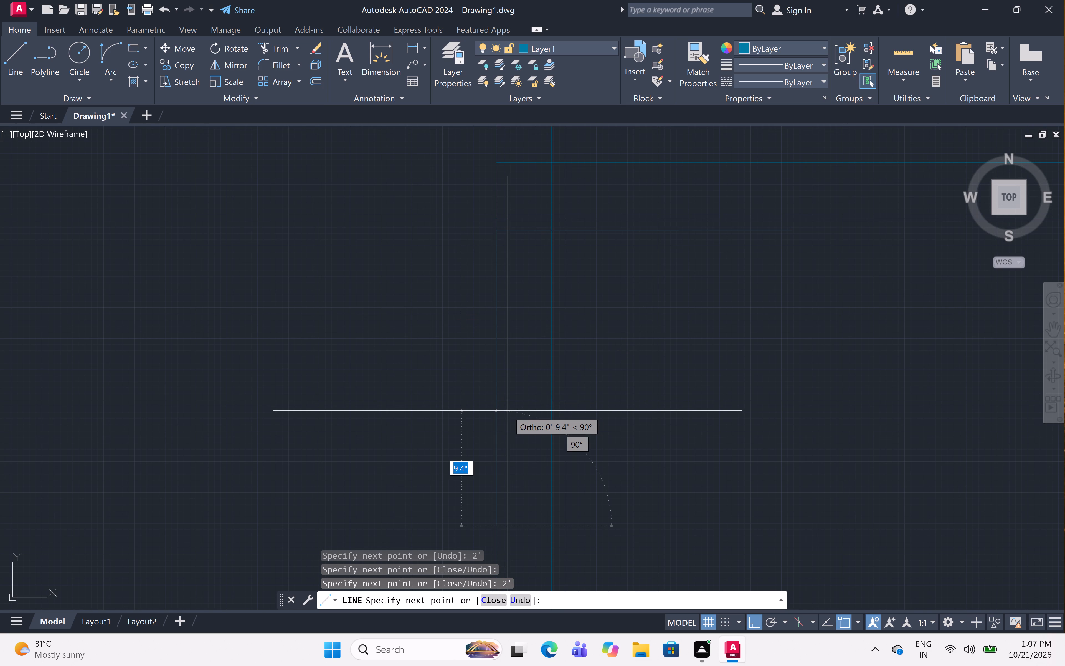
pyautogui.scroll(-3, 513, 408)
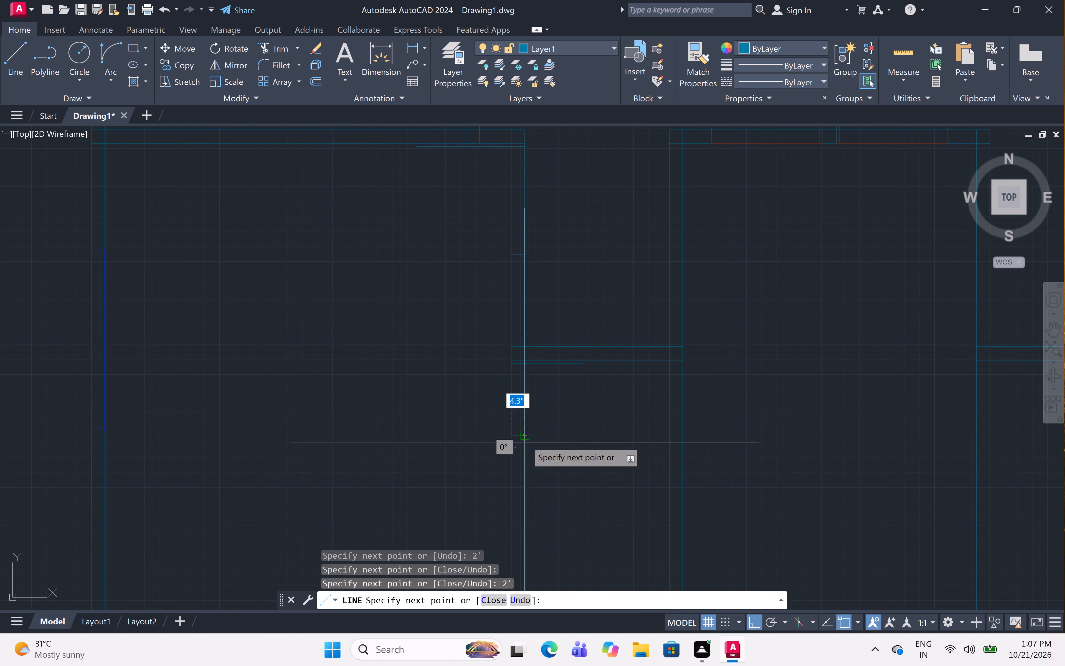
pyautogui.scroll(2, 539, 433)
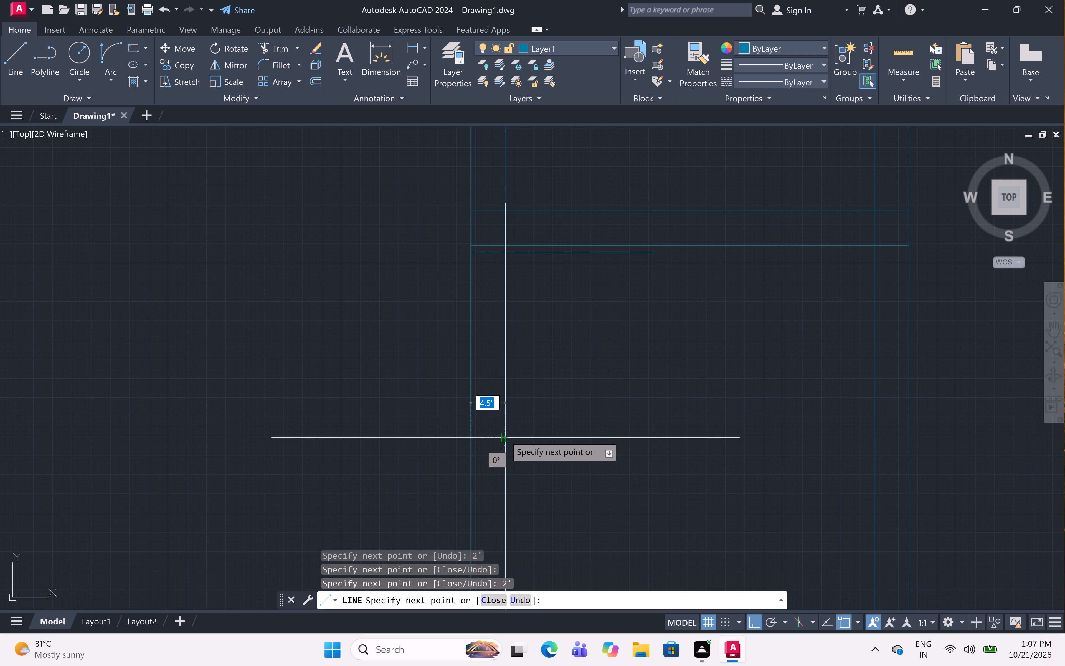
pyautogui.click(501, 436)
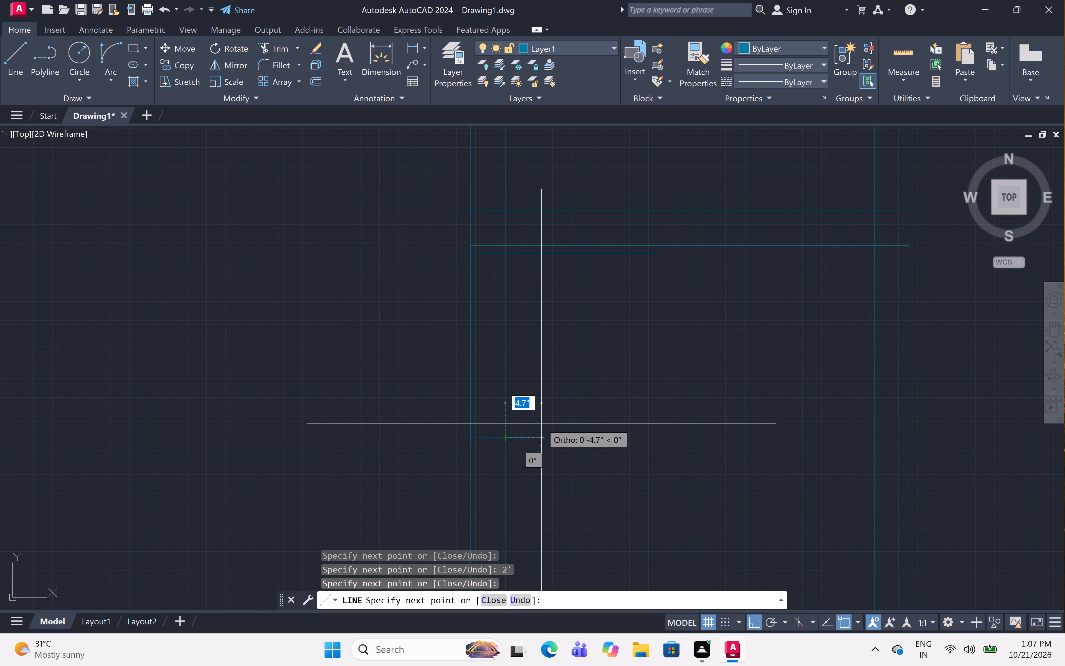
pyautogui.press('Escape')
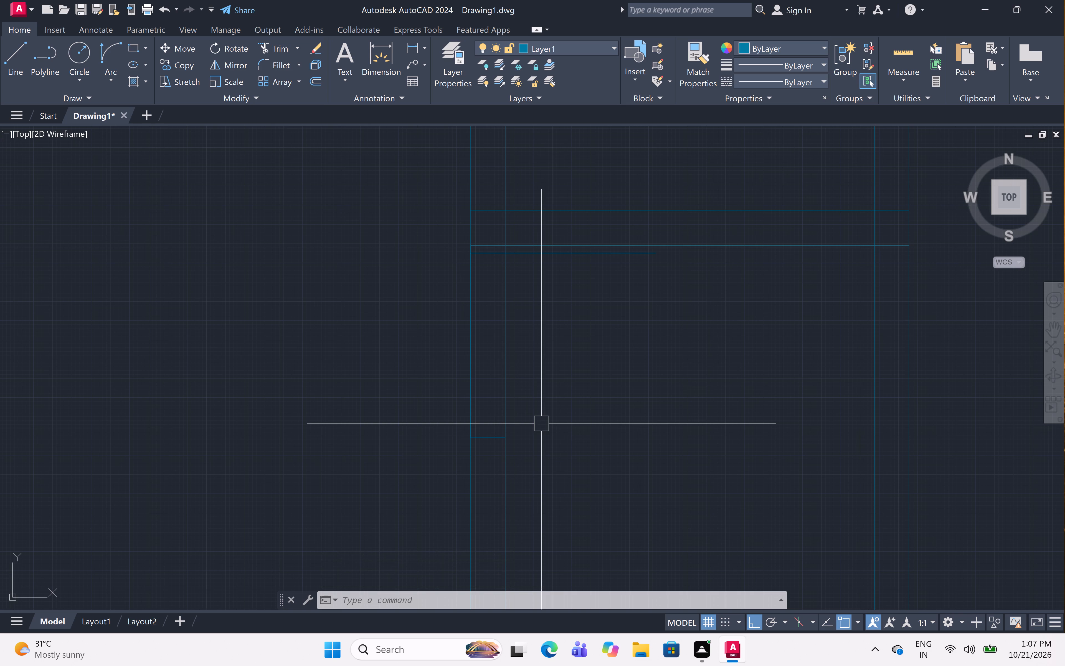
# Draw a line from where the lower left room's bottom wall upper face meets its right wall's inner face, 1" left and 2' down.
pyautogui.scroll(-5, 537, 420)
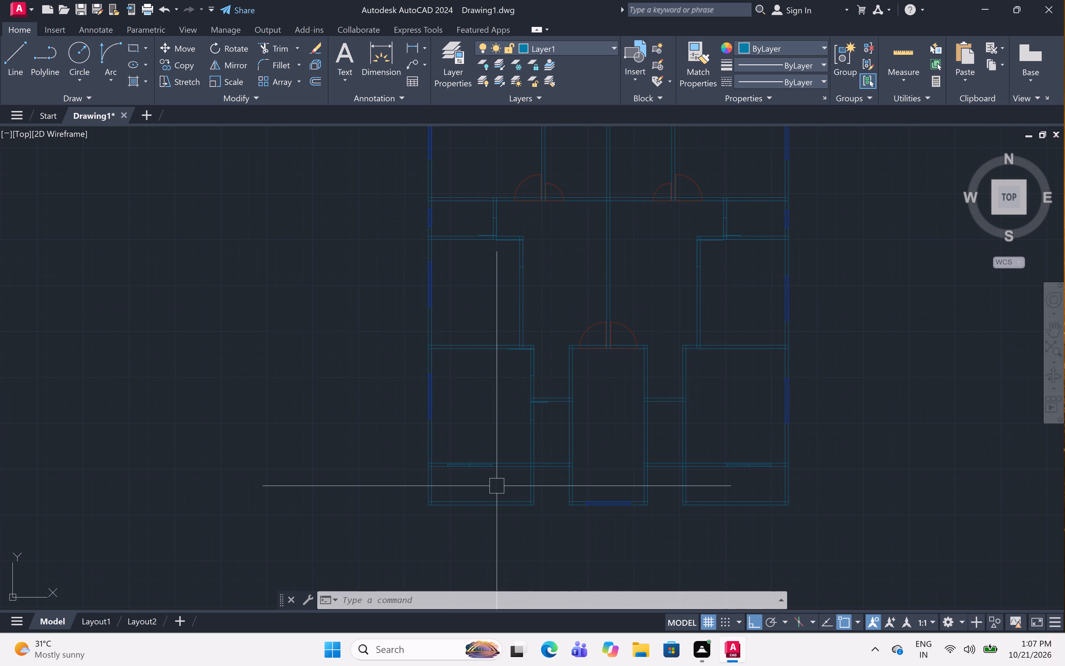
pyautogui.scroll(3, 496, 485)
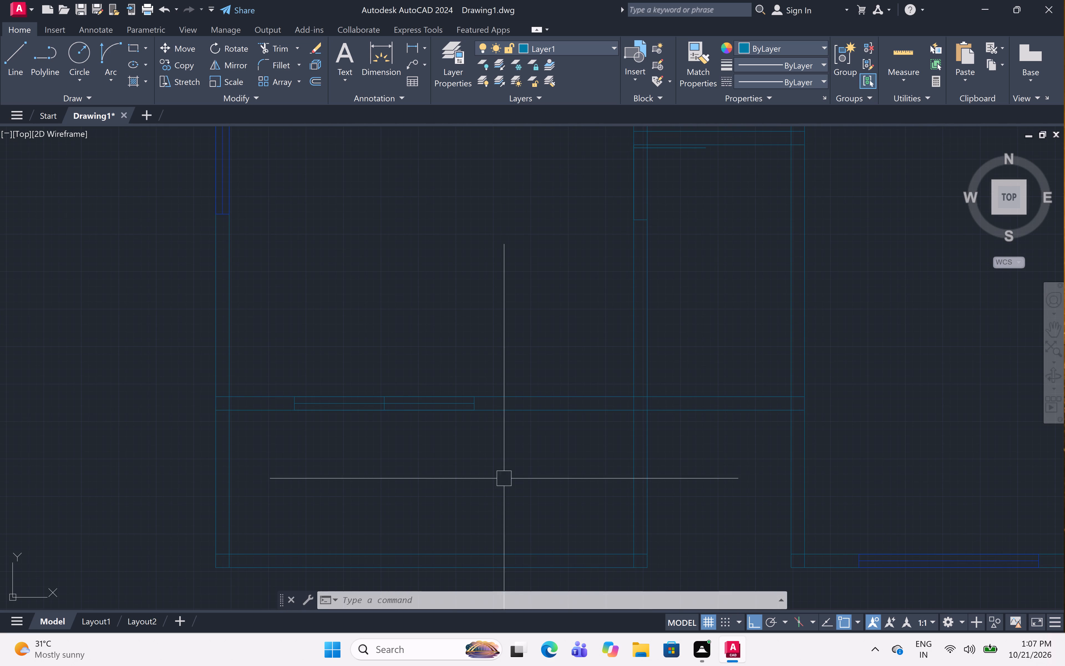
pyautogui.moveTo(554, 456); pyautogui.dragTo(541, 371, button='middle')
pyautogui.scroll(1, 580, 357)
pyautogui.moveTo(580, 357); pyautogui.dragTo(574, 358, button='middle')
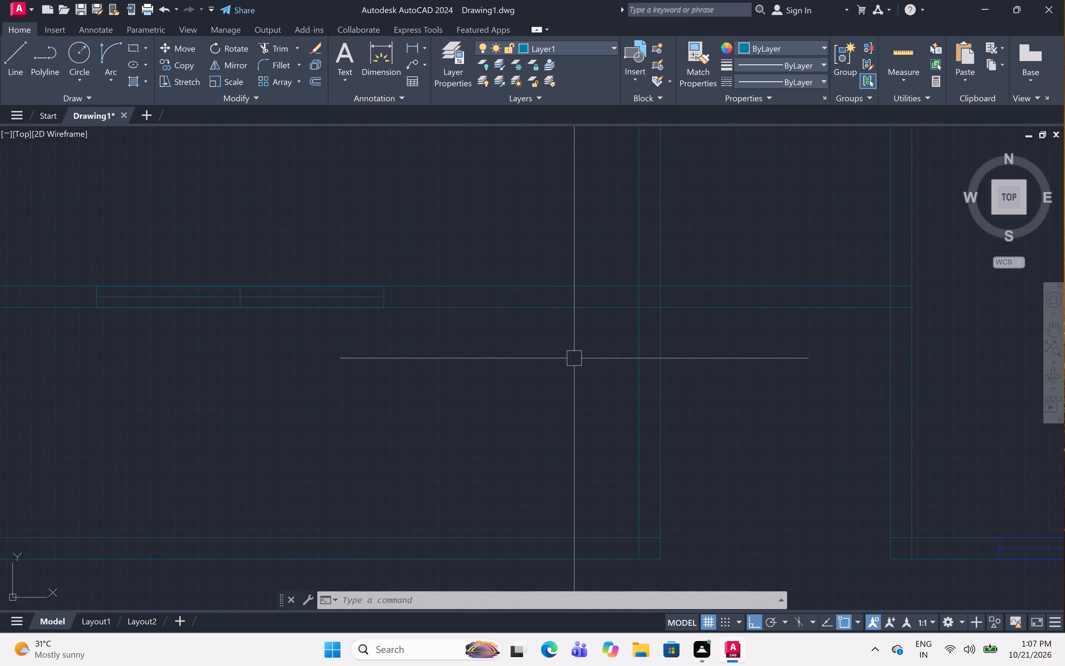
pyautogui.write('l')
pyautogui.press('space')
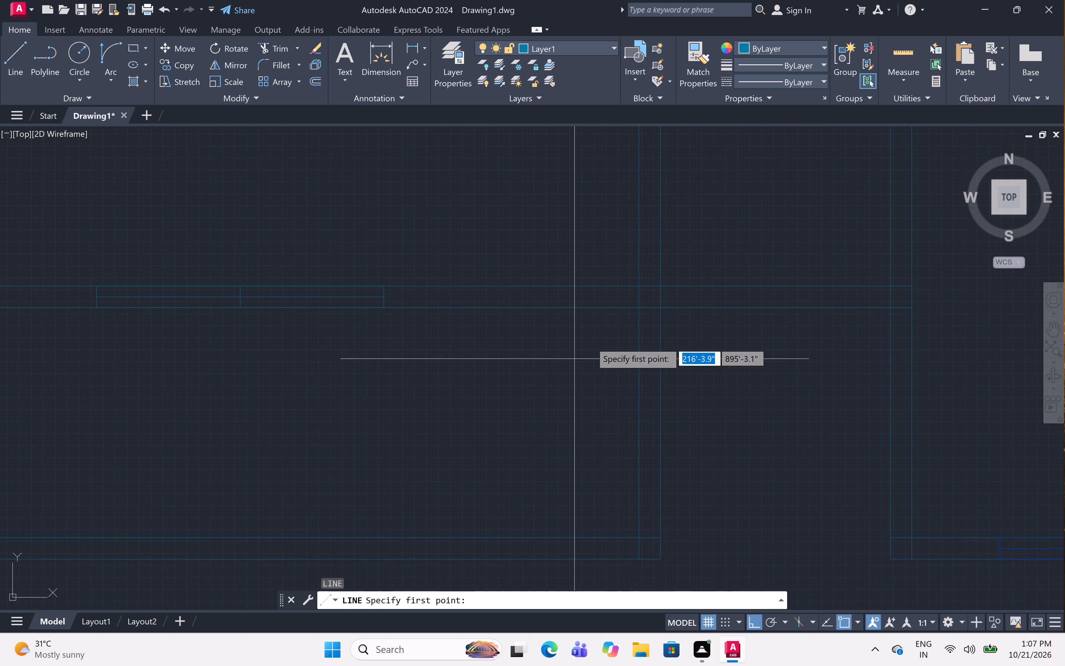
pyautogui.click(640, 283)
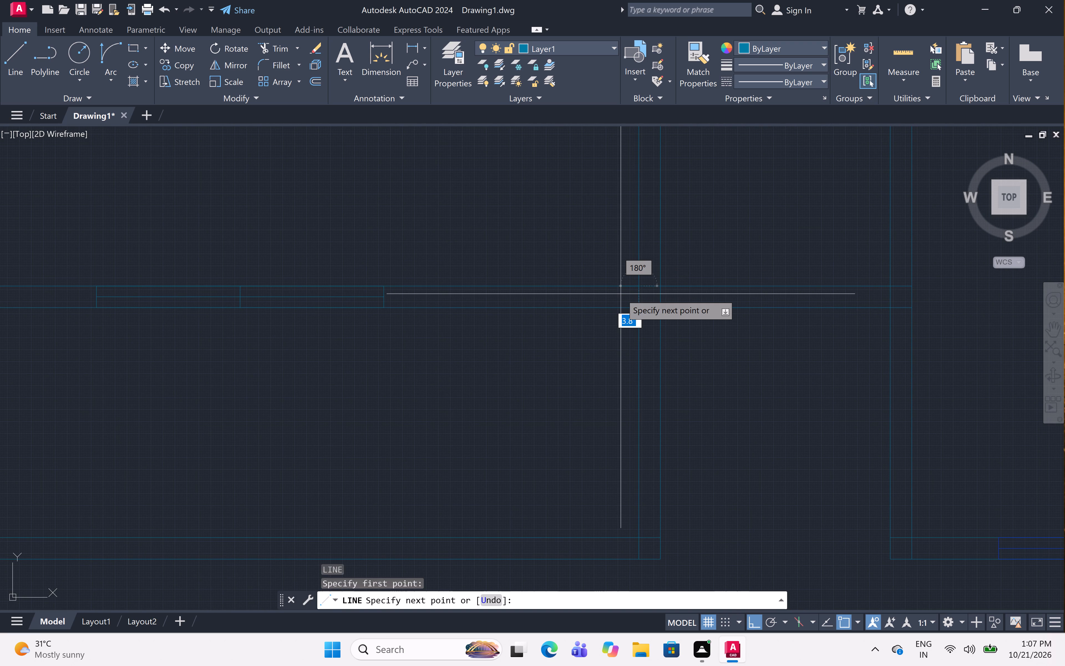
pyautogui.press('1')
pyautogui.hotkey('shift', '"')
pyautogui.press('space')
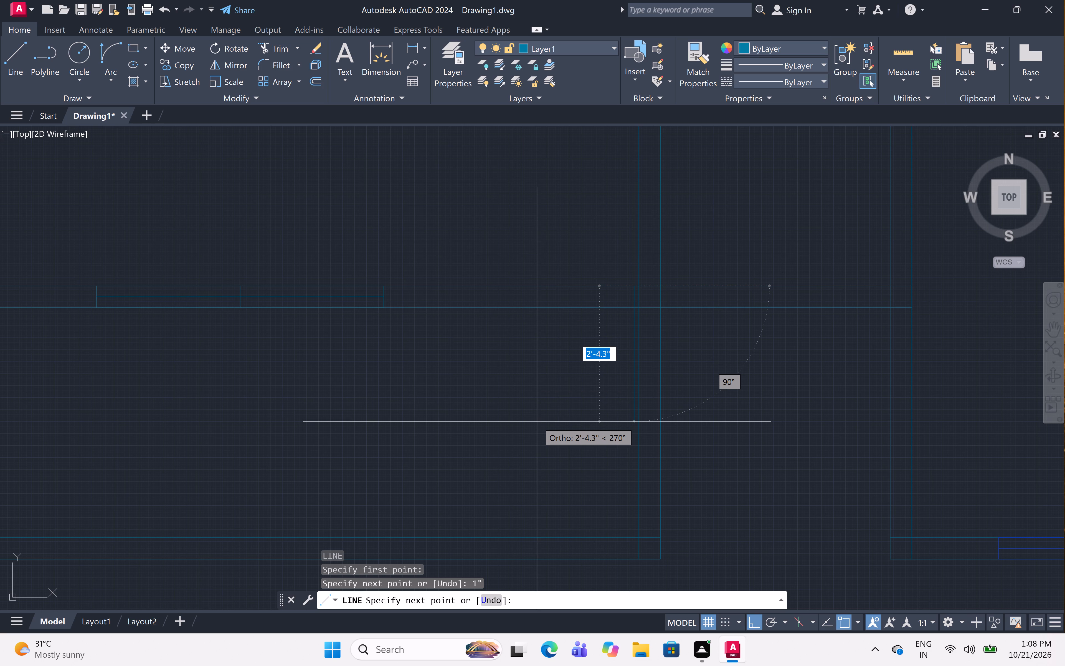
pyautogui.press('3')
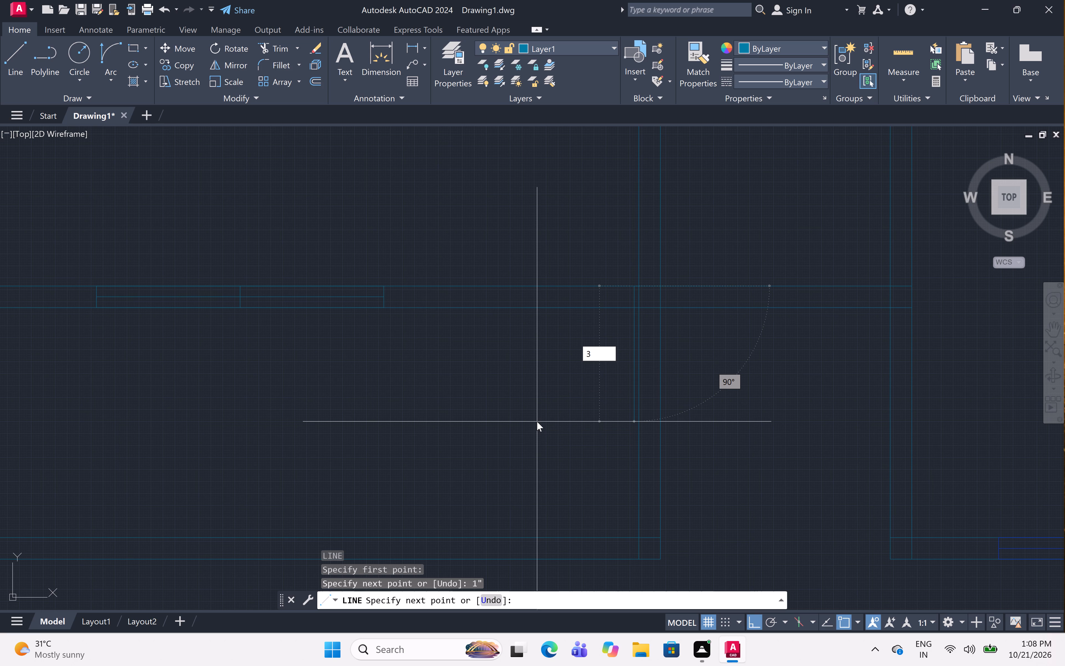
pyautogui.press('BackSpace')
pyautogui.write("2'")
pyautogui.press('space')
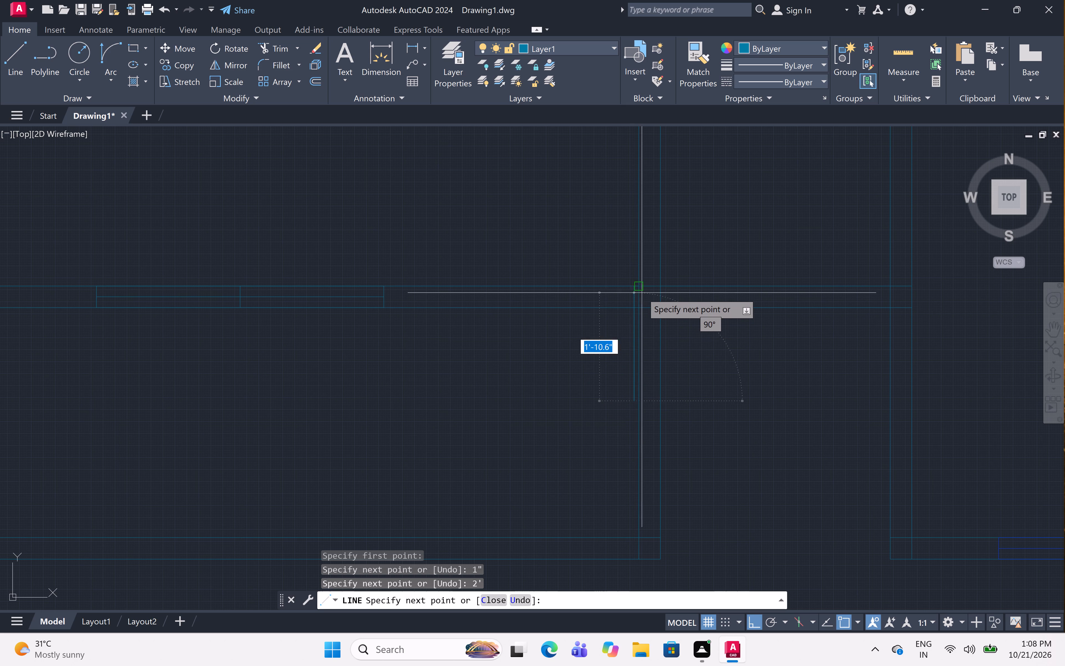
# Continue the line back up to the upper face of the lower left room's bottom wall.
pyautogui.scroll(3, 633, 281)
pyautogui.click(637, 307)
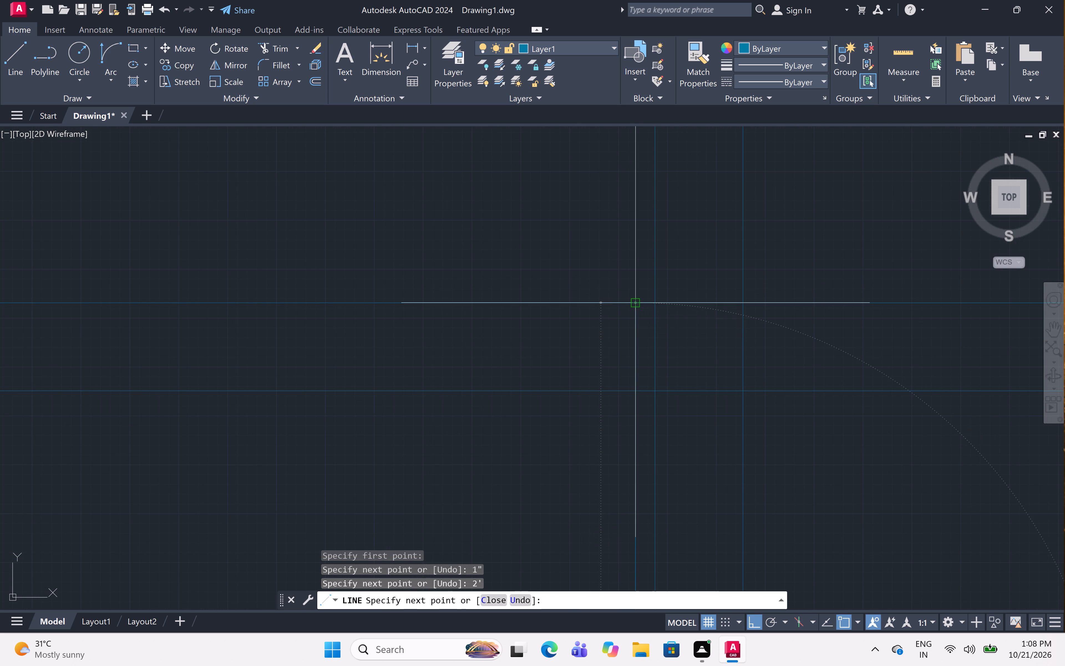
pyautogui.scroll(-4, 616, 312)
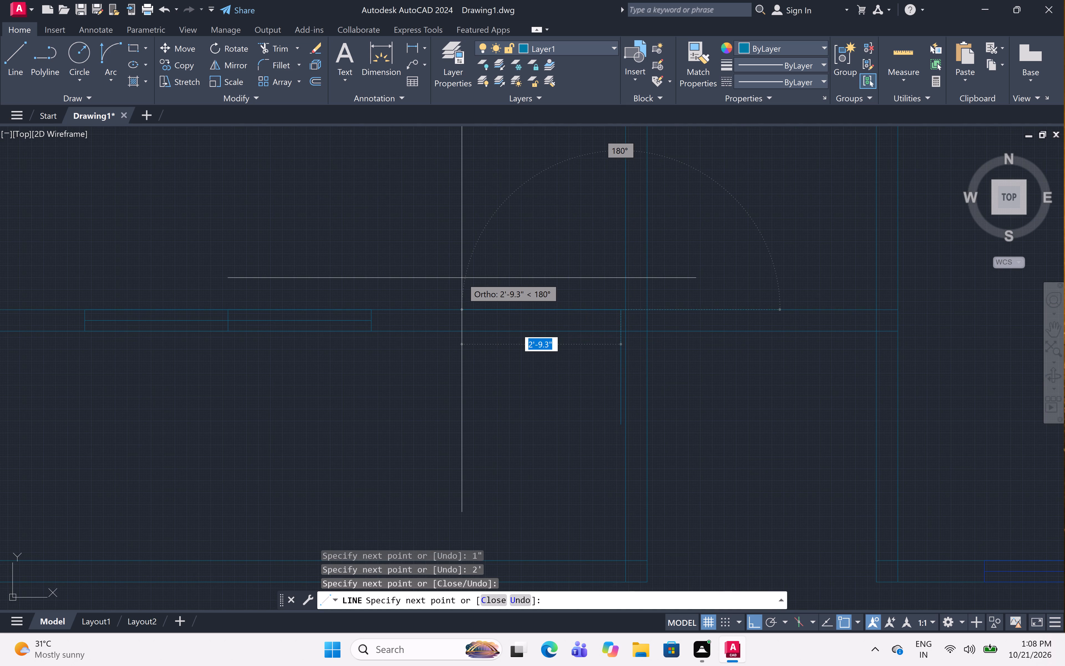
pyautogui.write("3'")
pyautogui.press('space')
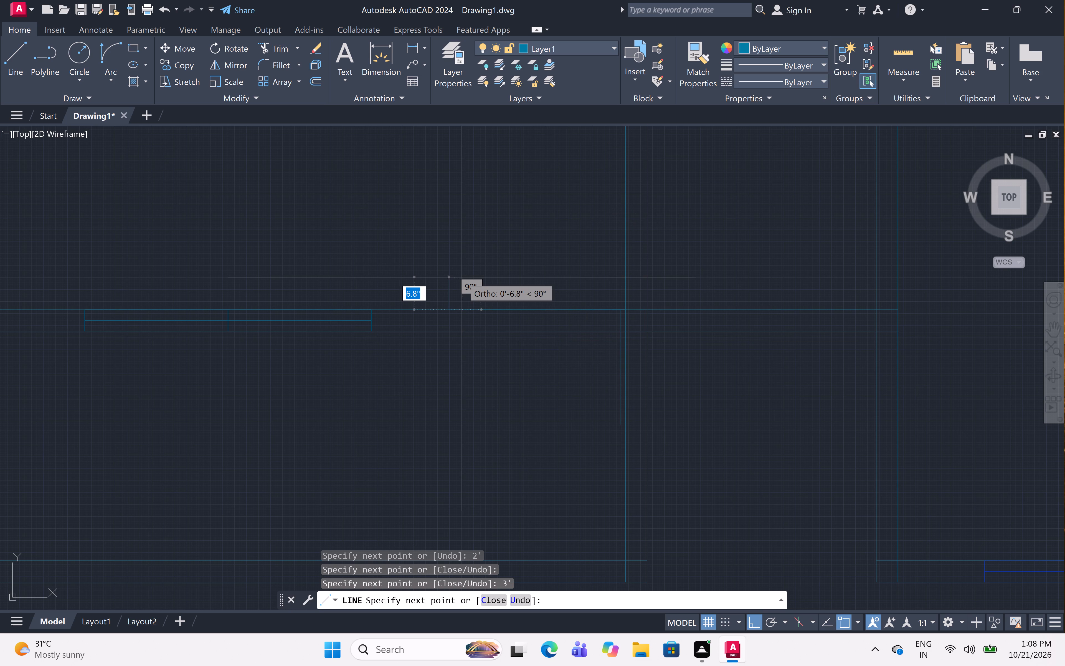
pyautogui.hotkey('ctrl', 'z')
# Run the line 2' left along the bottom wall's upper face and down to its lower face, ending the door outline.
pyautogui.write("2'")
pyautogui.press('space')
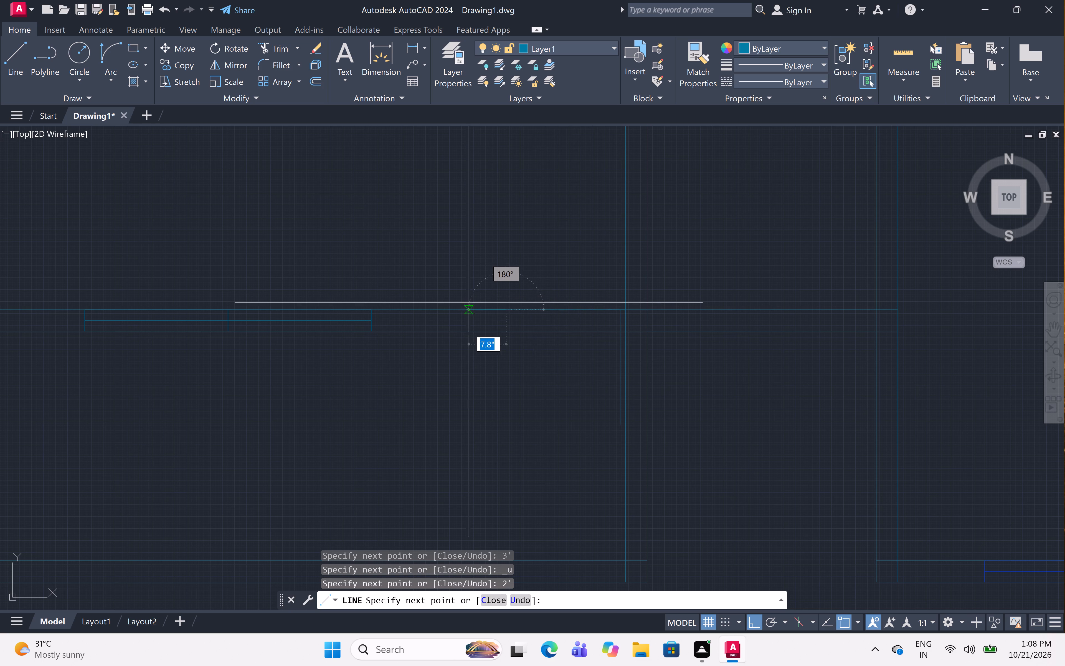
pyautogui.click(504, 331)
pyautogui.press('Escape')
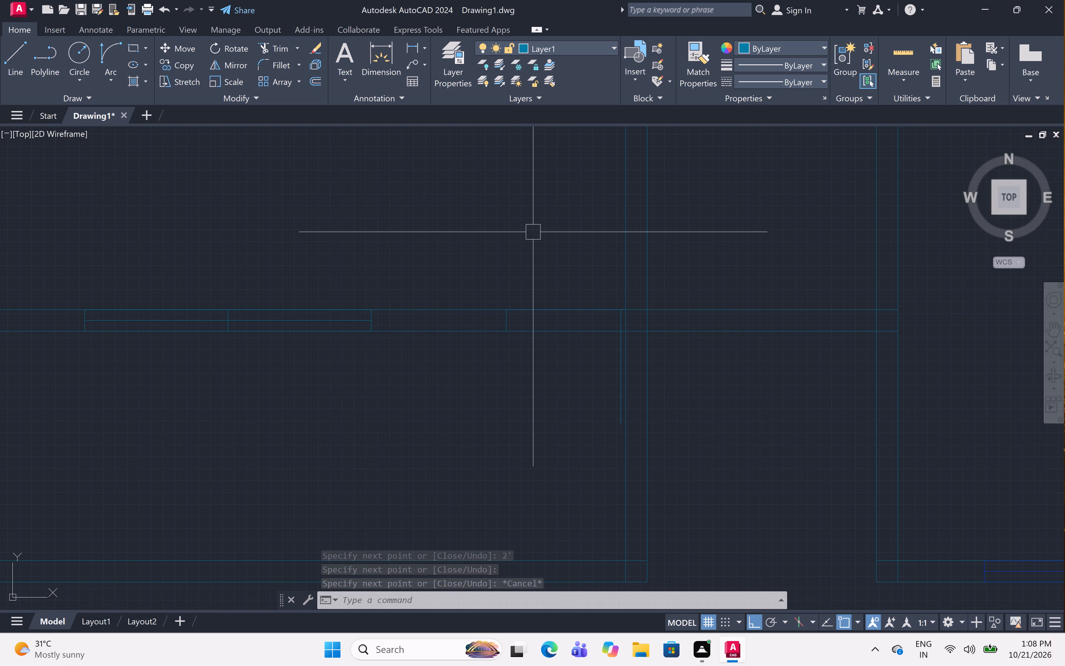
# Draw a line from where the lower right room's top wall lower face meets its left wall's outer face, 1" down and 3' right.
pyautogui.scroll(-4, 533, 232)
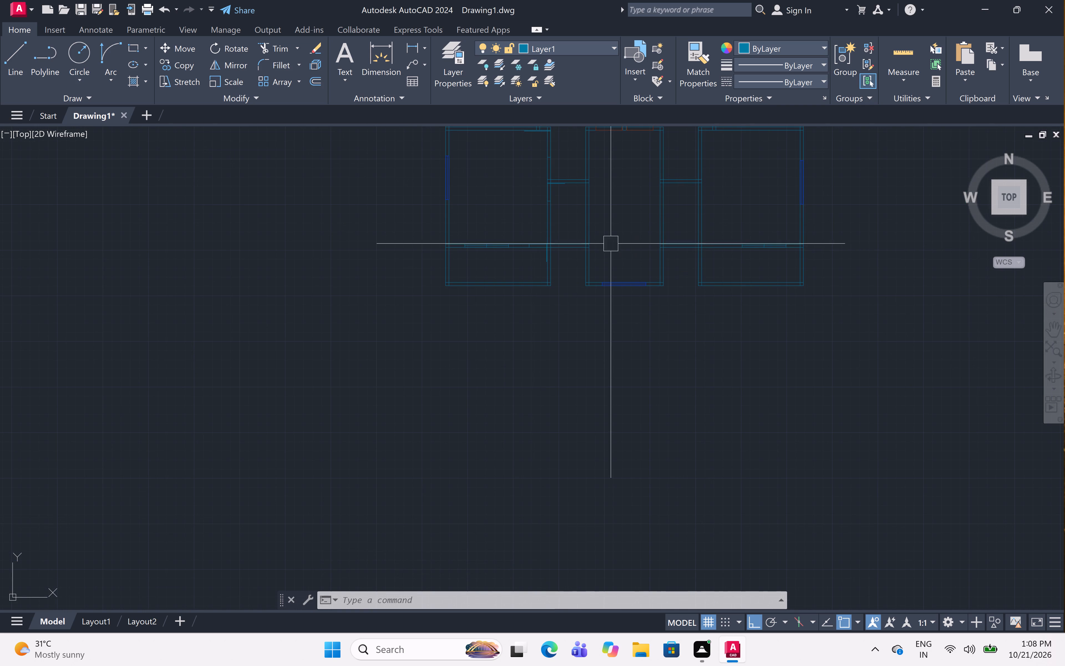
pyautogui.moveTo(659, 172); pyautogui.dragTo(659, 224, button='middle')
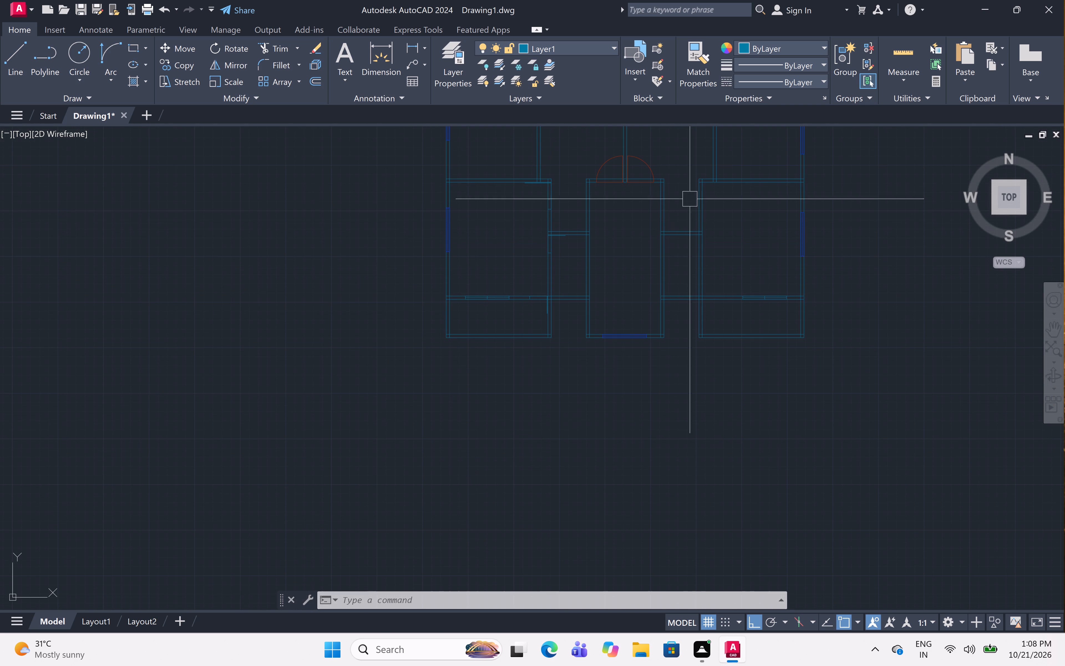
pyautogui.scroll(3, 711, 172)
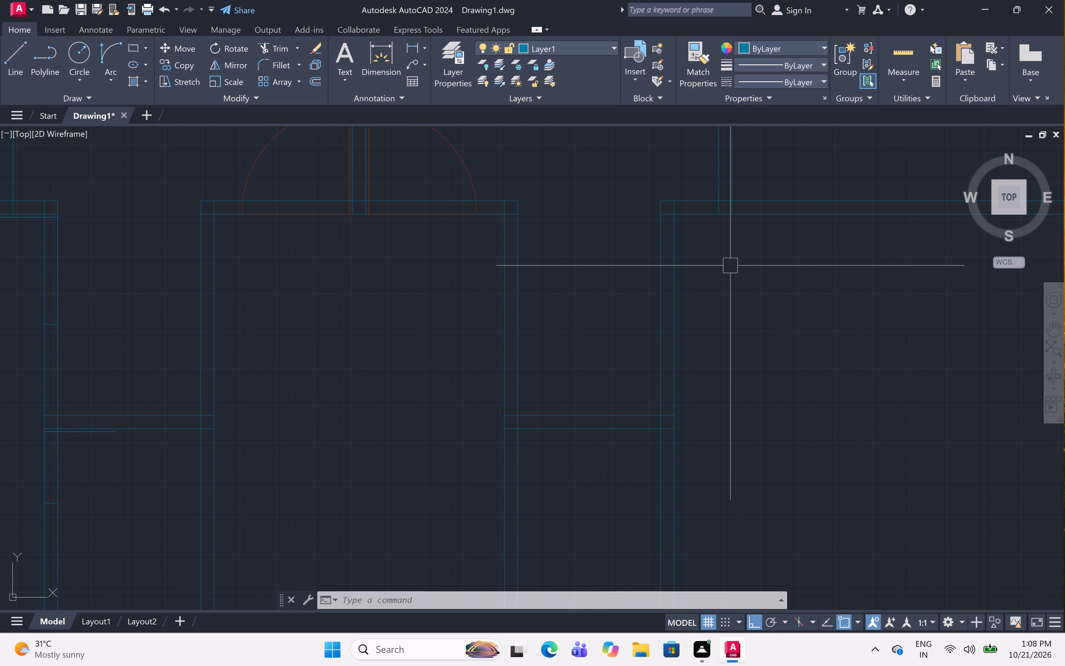
pyautogui.write('l')
pyautogui.press('space')
pyautogui.scroll(3, 687, 164)
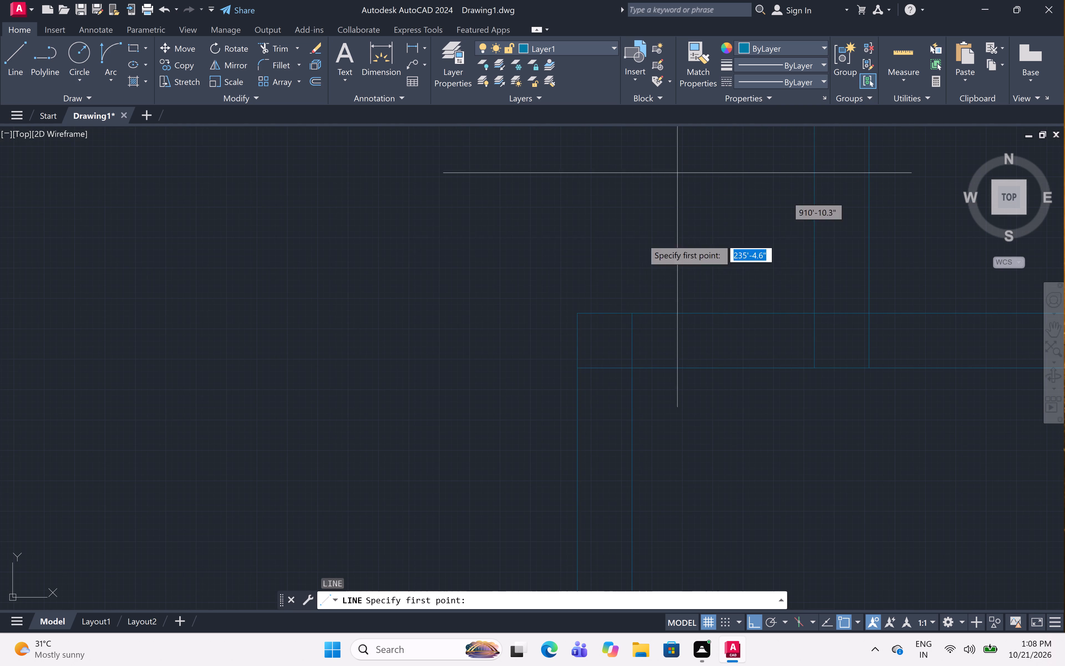
pyautogui.click(582, 369)
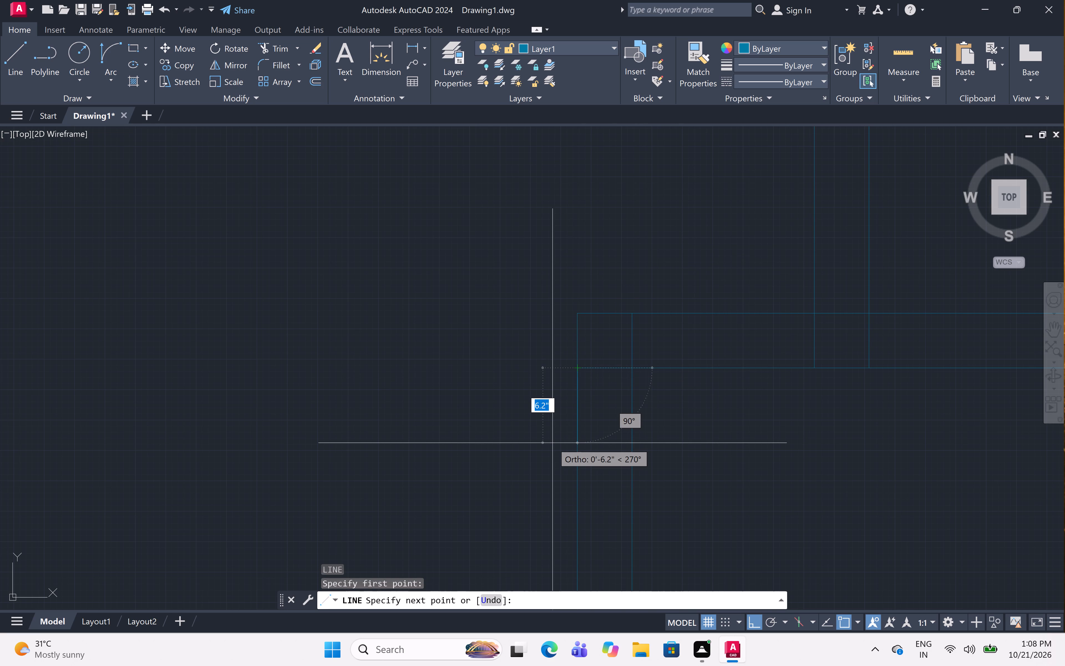
pyautogui.press('1')
pyautogui.hotkey('shift', '"')
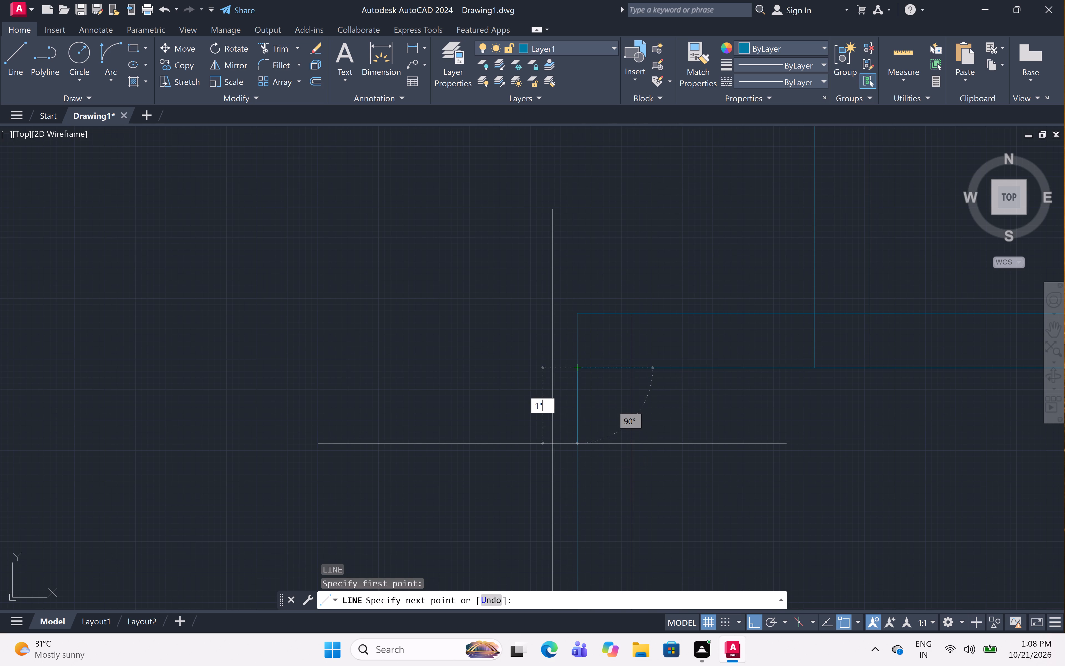
pyautogui.press('space')
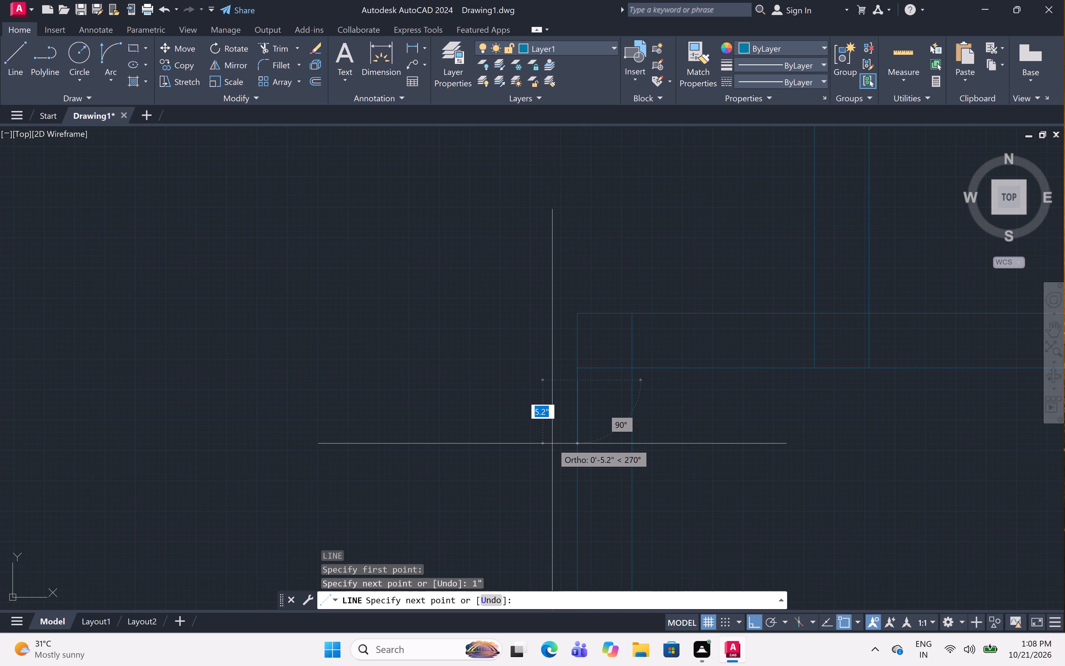
pyautogui.scroll(-2, 649, 417)
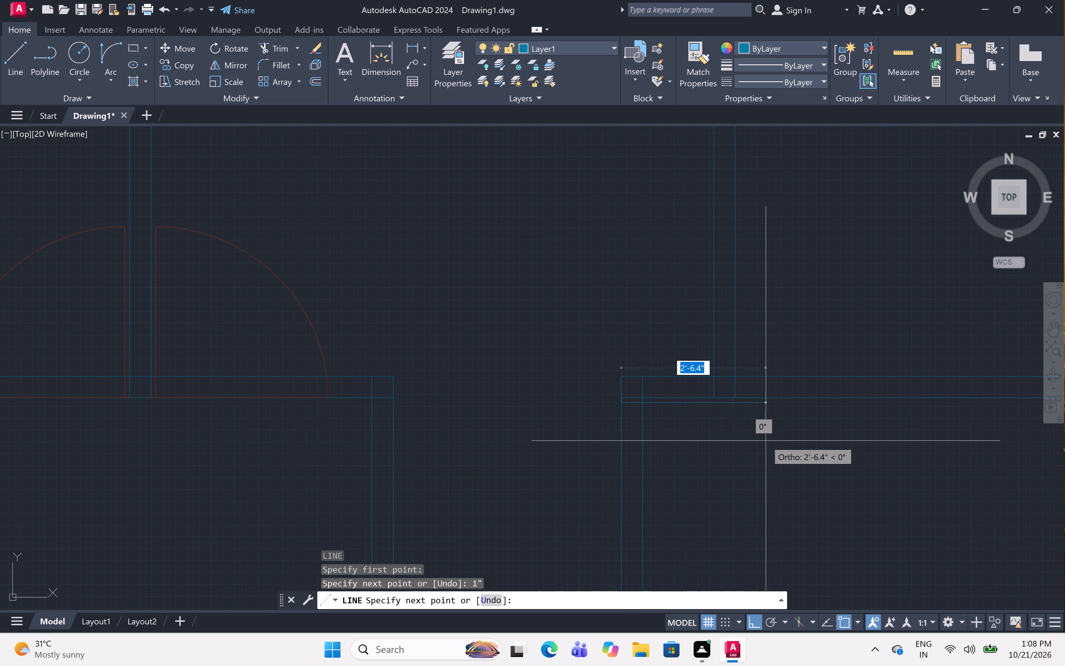
pyautogui.write("3'")
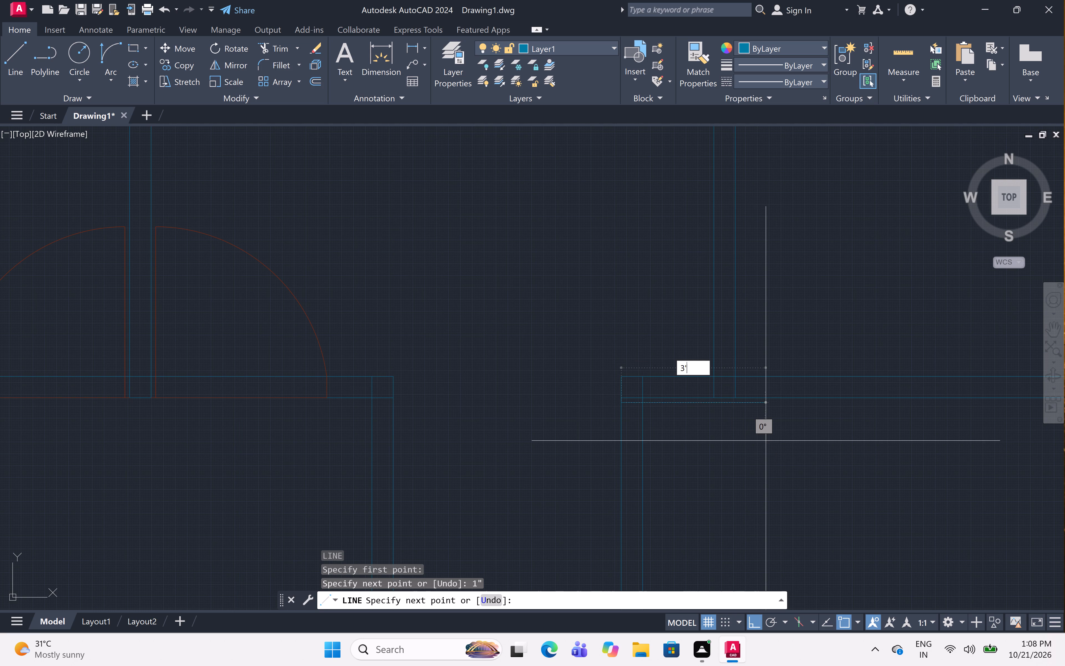
pyautogui.press('space')
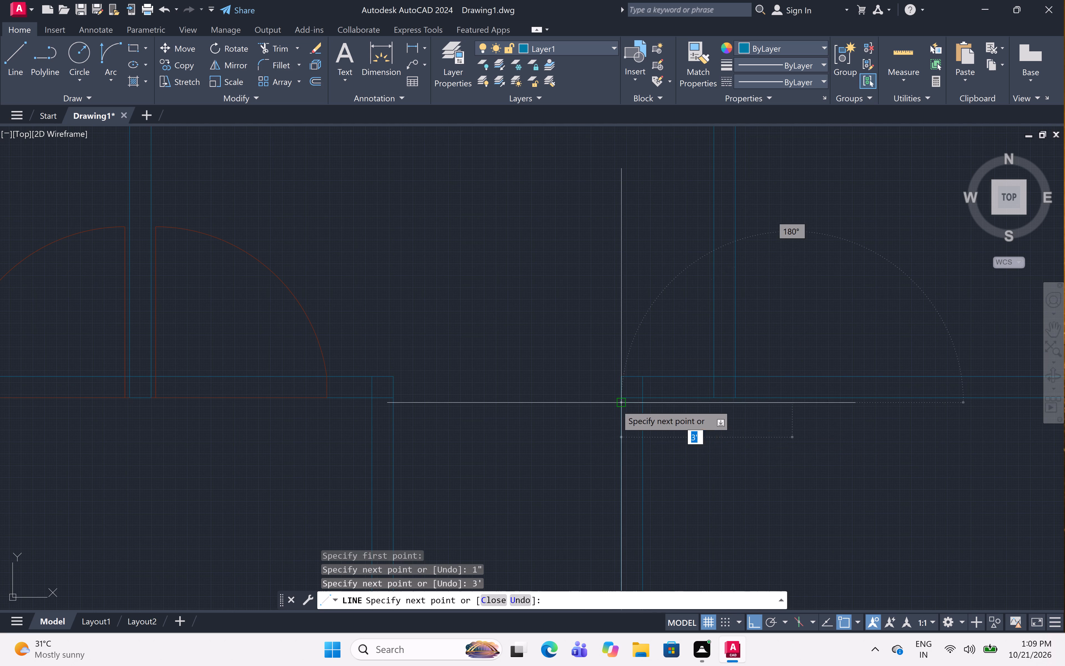
# Continue the line back to the left wall's outer face, 3' down along it, and across to its inner face, ending the door outline.
pyautogui.scroll(3, 616, 404)
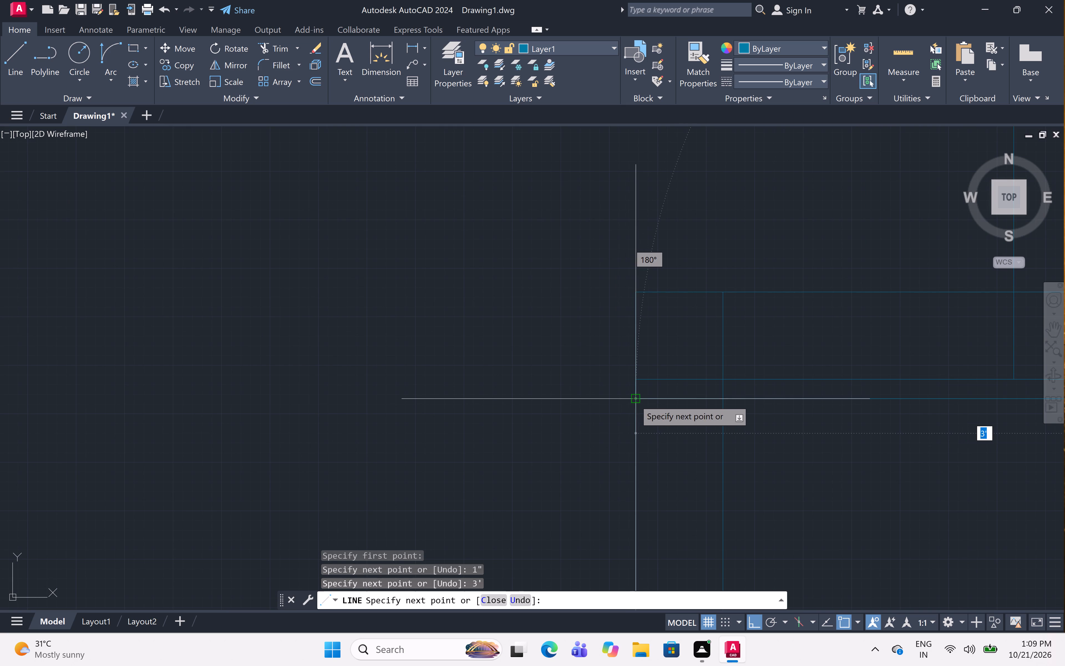
pyautogui.click(637, 400)
pyautogui.scroll(-7, 637, 398)
pyautogui.moveTo(648, 486); pyautogui.dragTo(638, 374, button='middle')
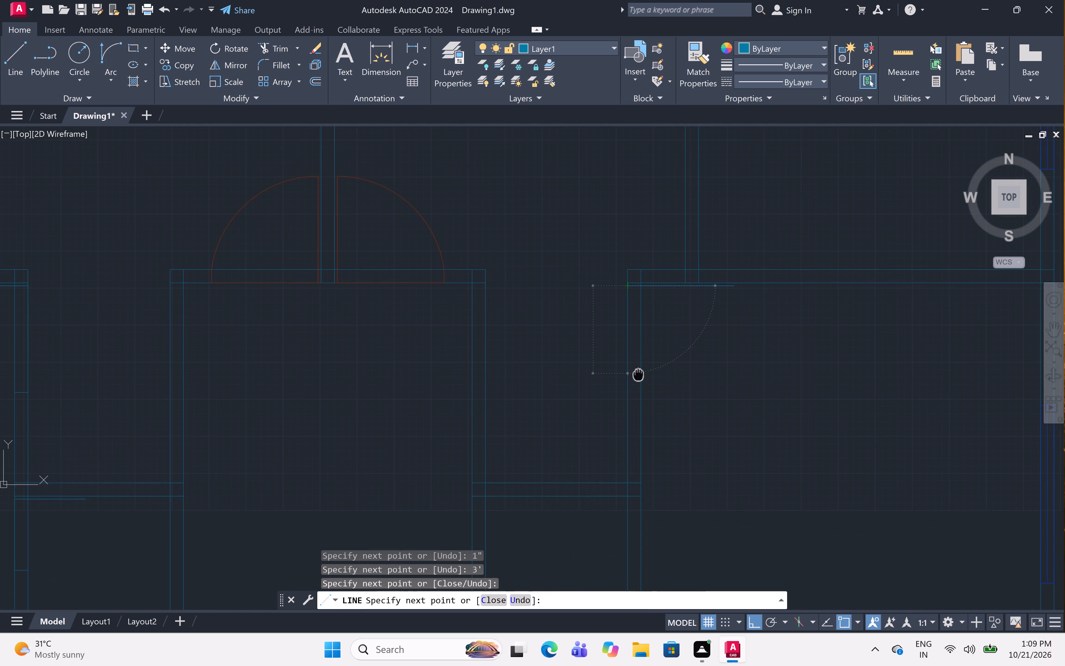
pyautogui.scroll(2, 638, 374)
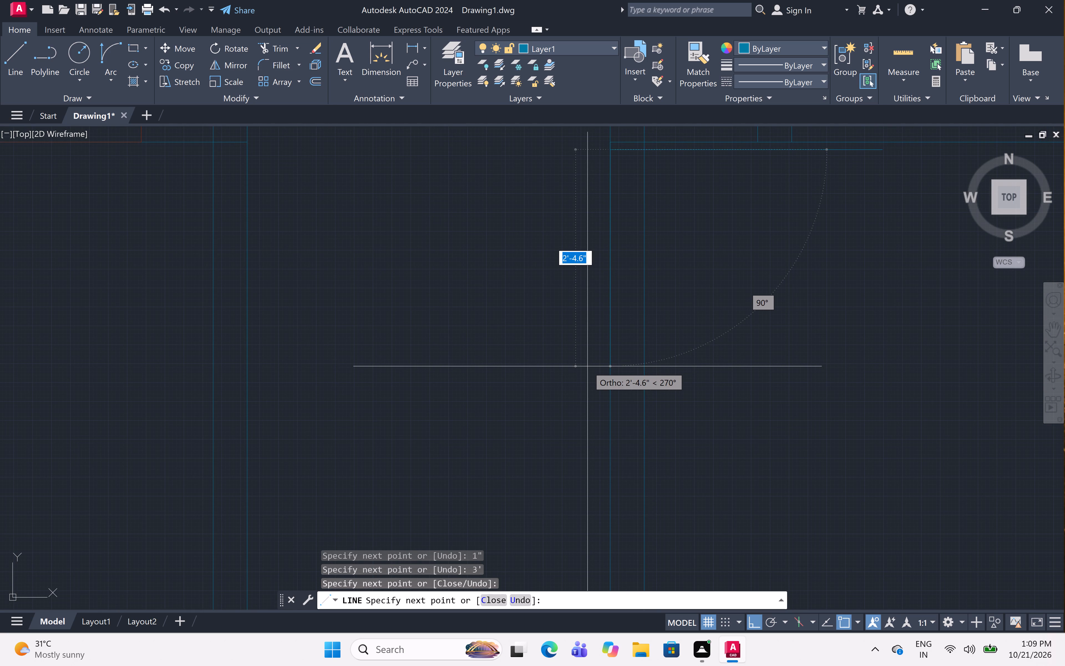
pyautogui.write("3'")
pyautogui.press('space')
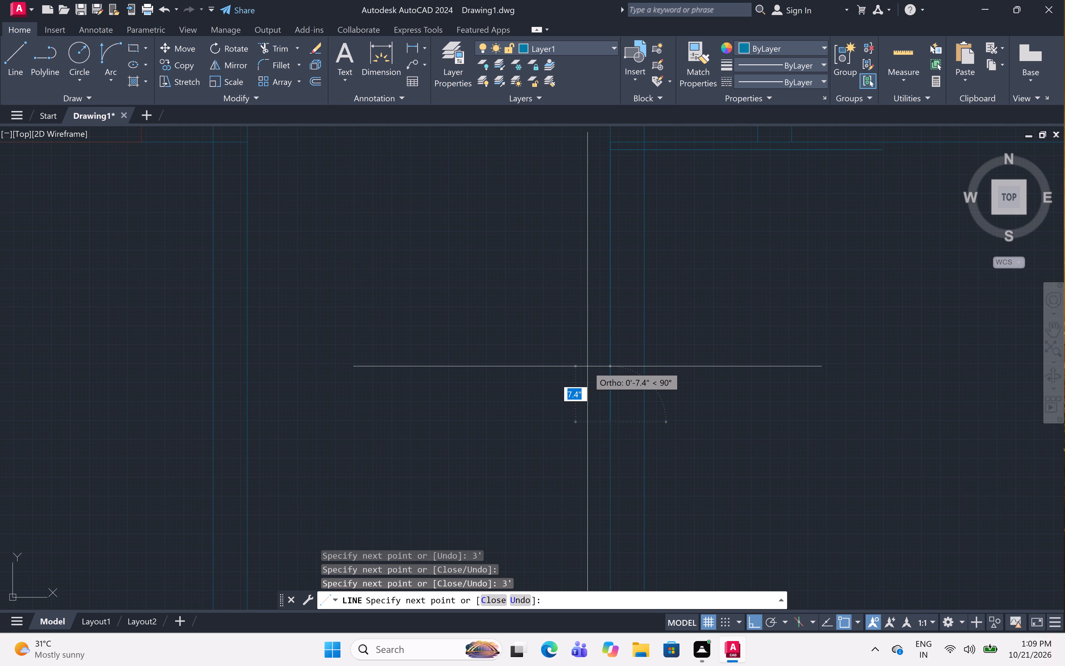
pyautogui.click(646, 421)
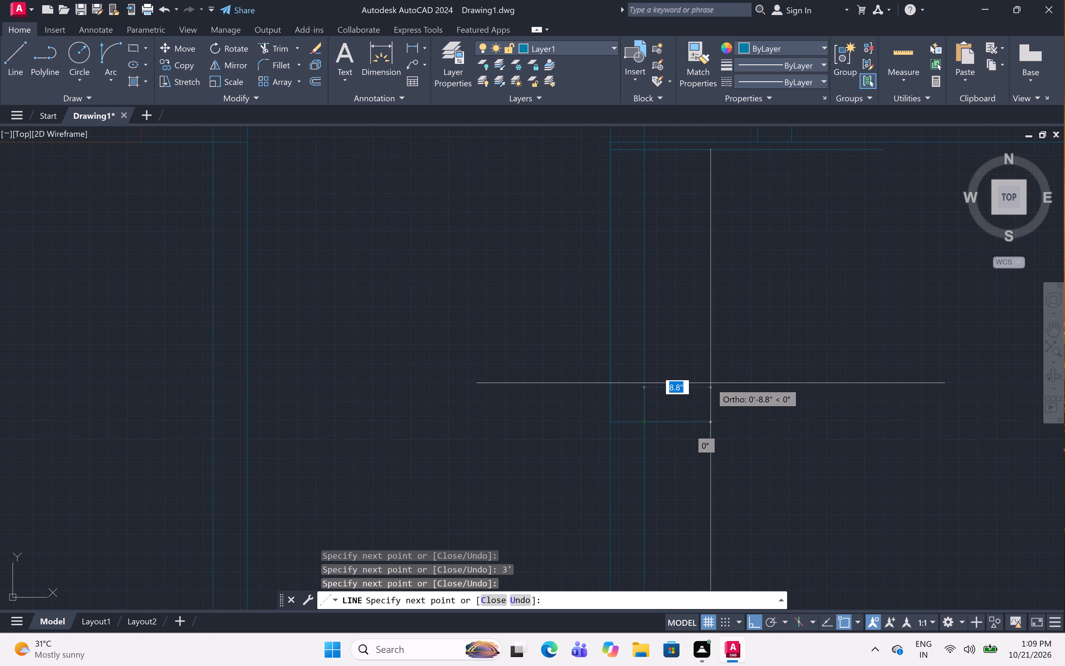
pyautogui.press('Escape')
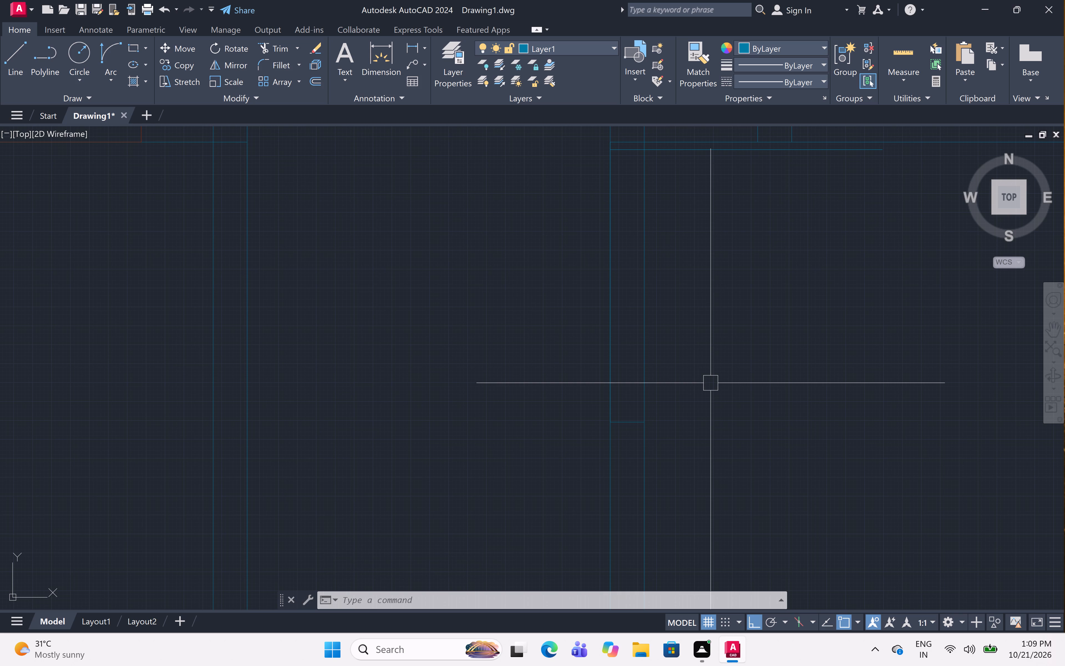
# Draw a line from where the right connecting wall's lower face meets the lower right room's left wall inner face, 1" down and 2' left.
pyautogui.scroll(-3, 652, 349)
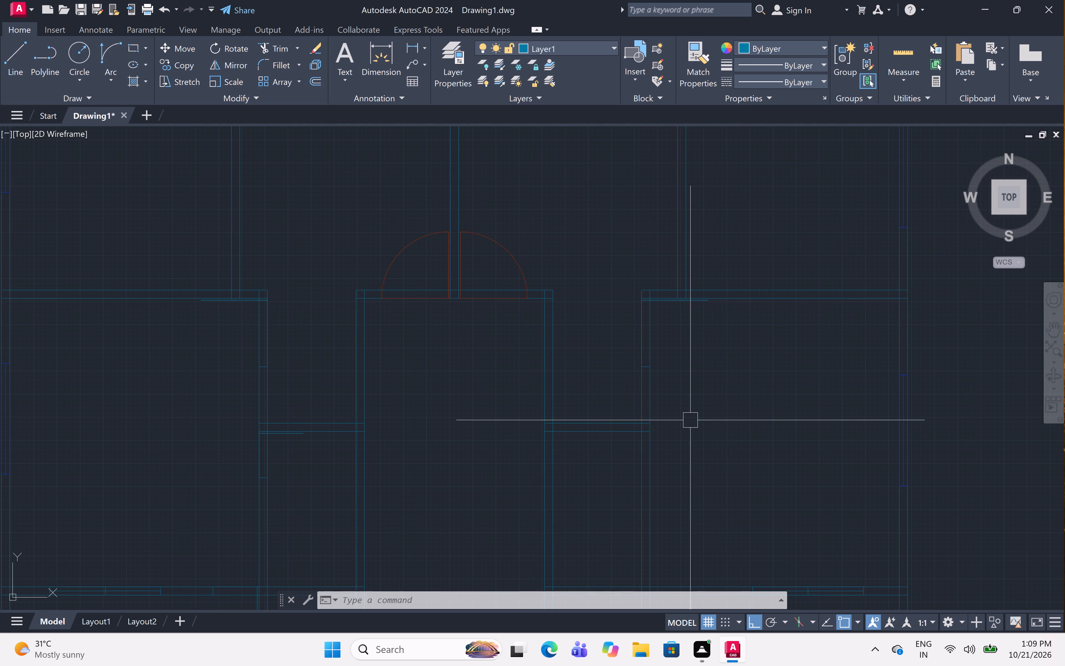
pyautogui.scroll(-2, 700, 349)
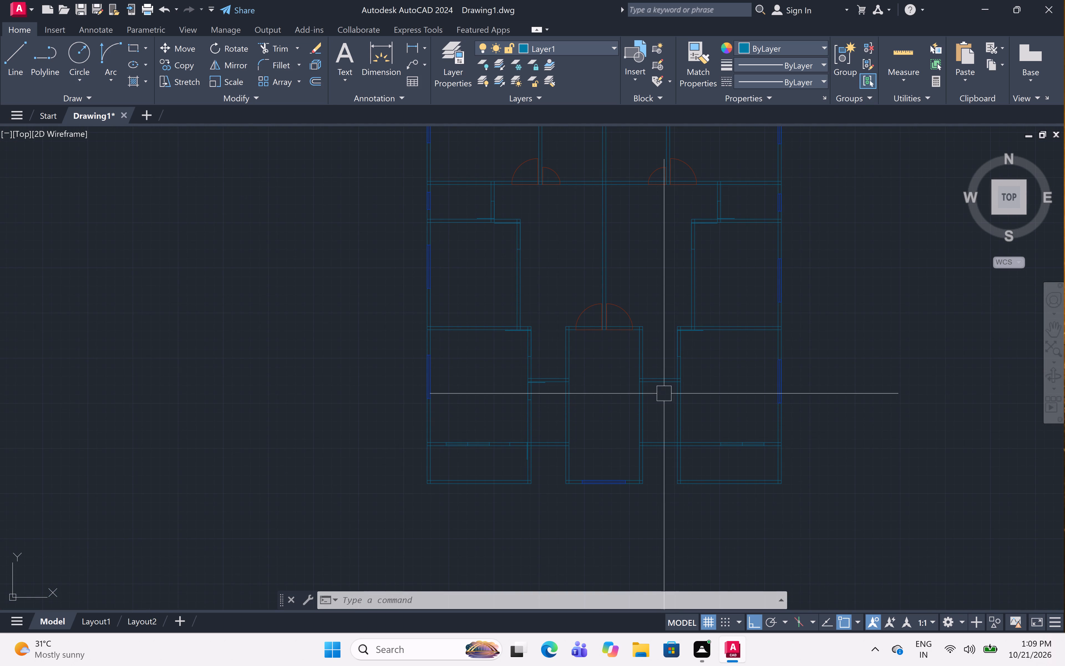
pyautogui.scroll(5, 675, 389)
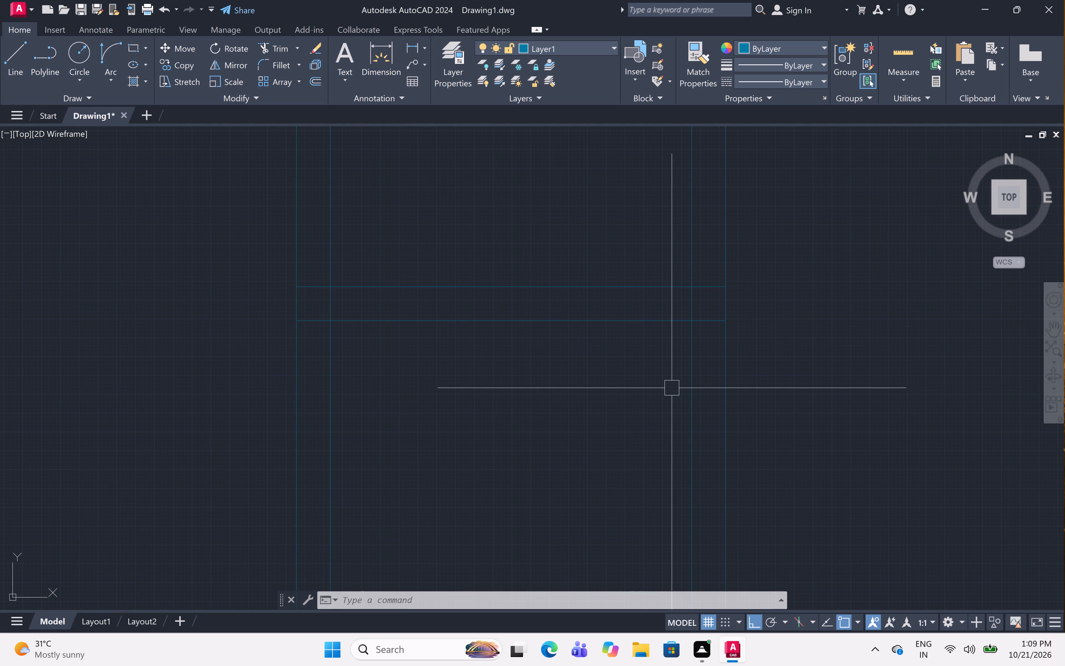
pyautogui.write('l')
pyautogui.press('space')
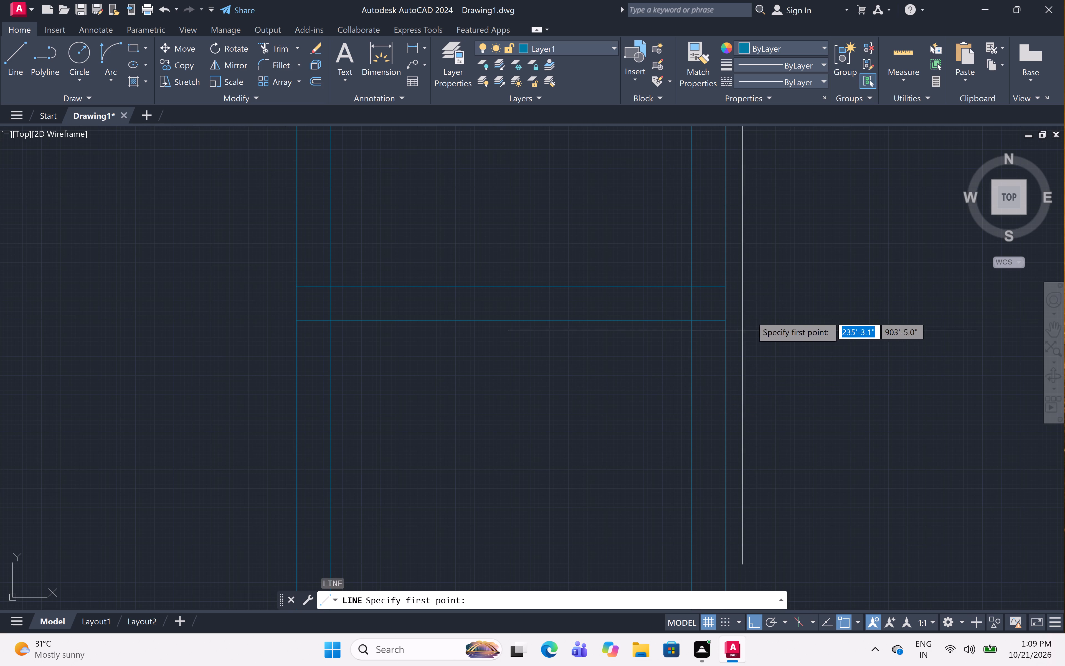
pyautogui.click(727, 317)
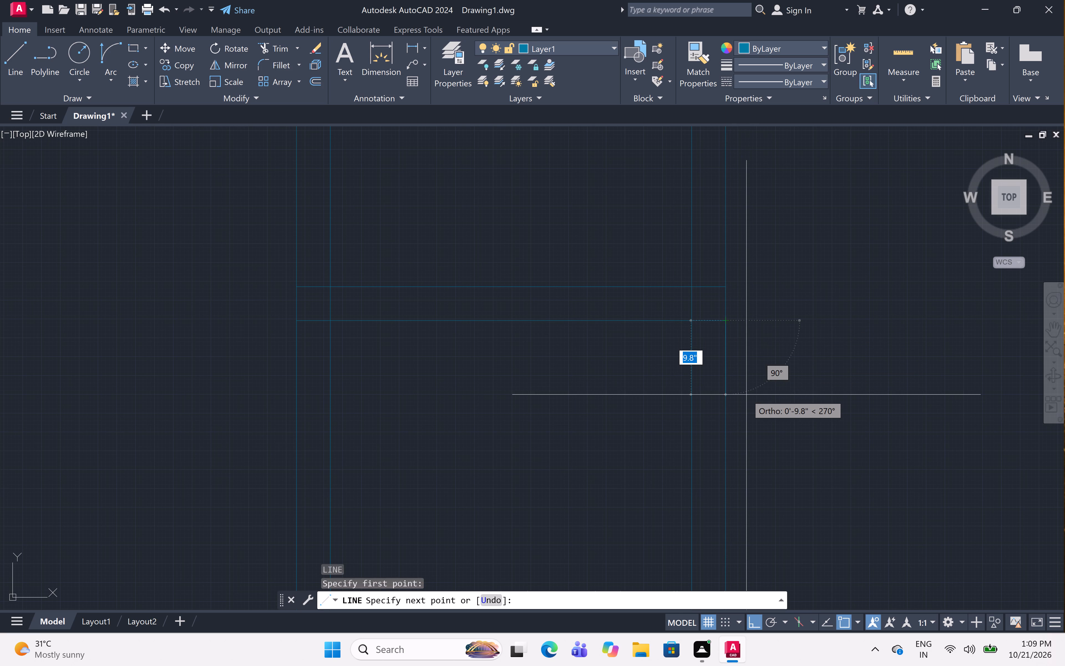
pyautogui.press('1')
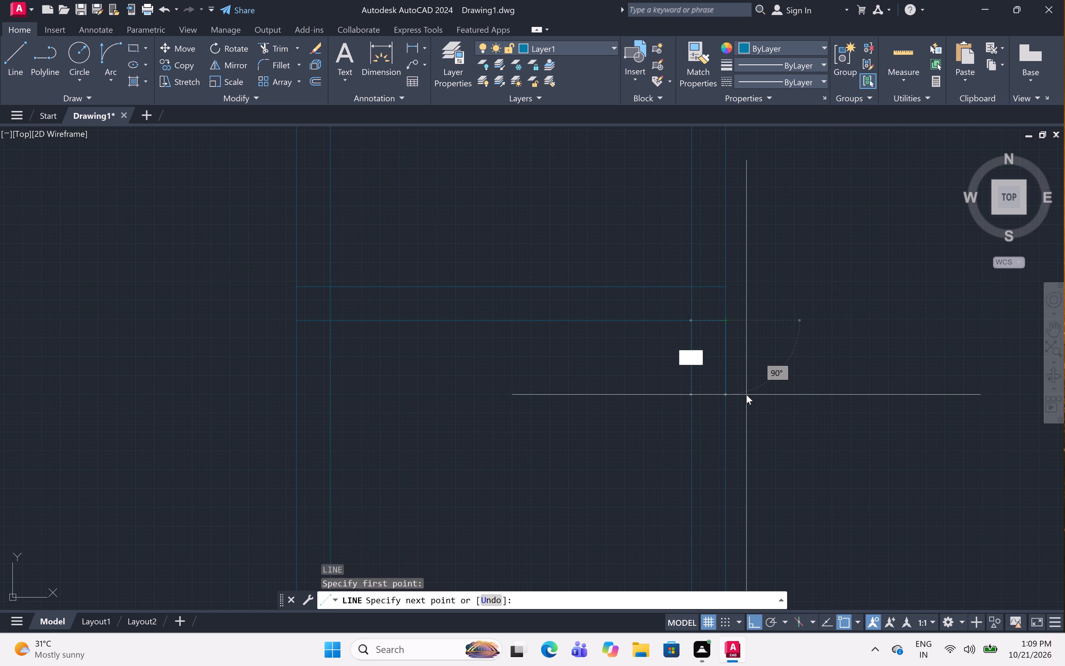
pyautogui.write('"')
pyautogui.press('space')
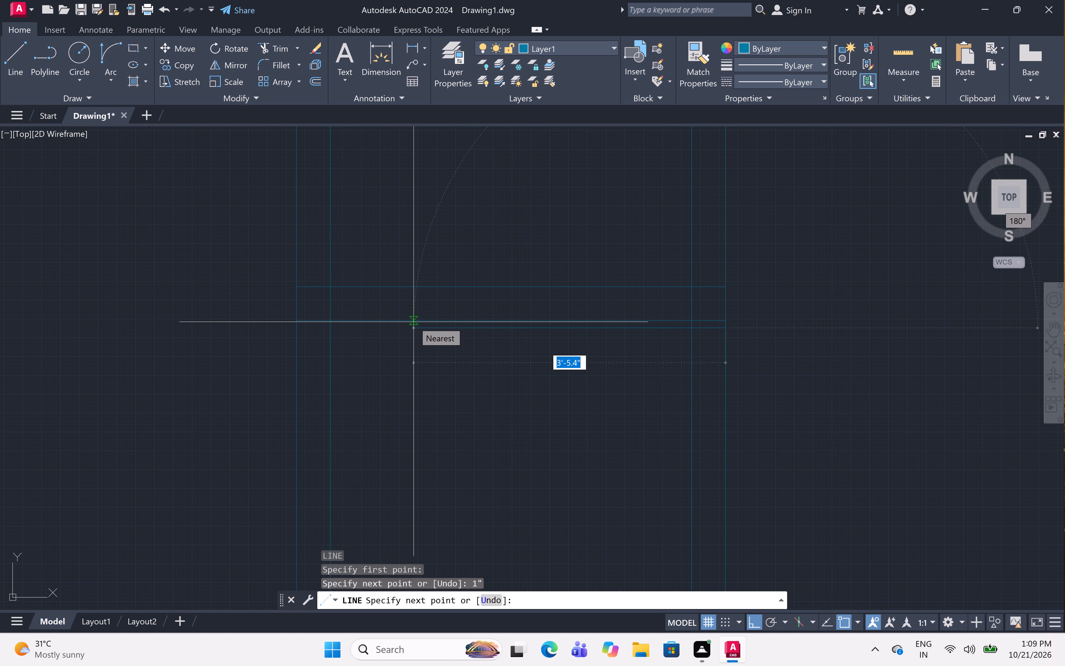
pyautogui.write("2'")
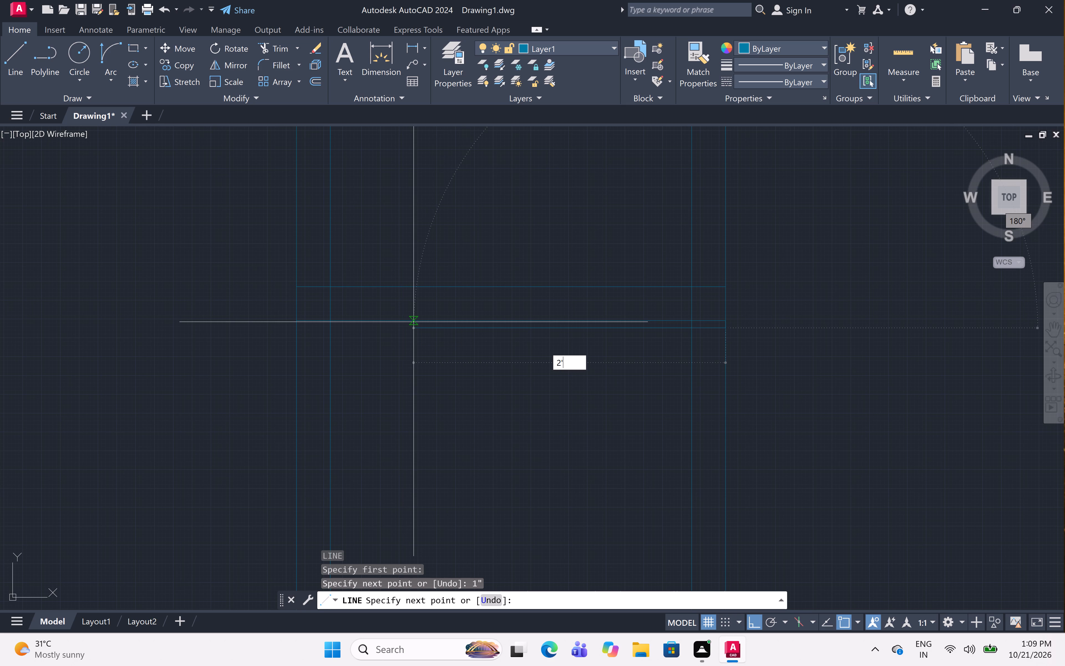
pyautogui.press('space')
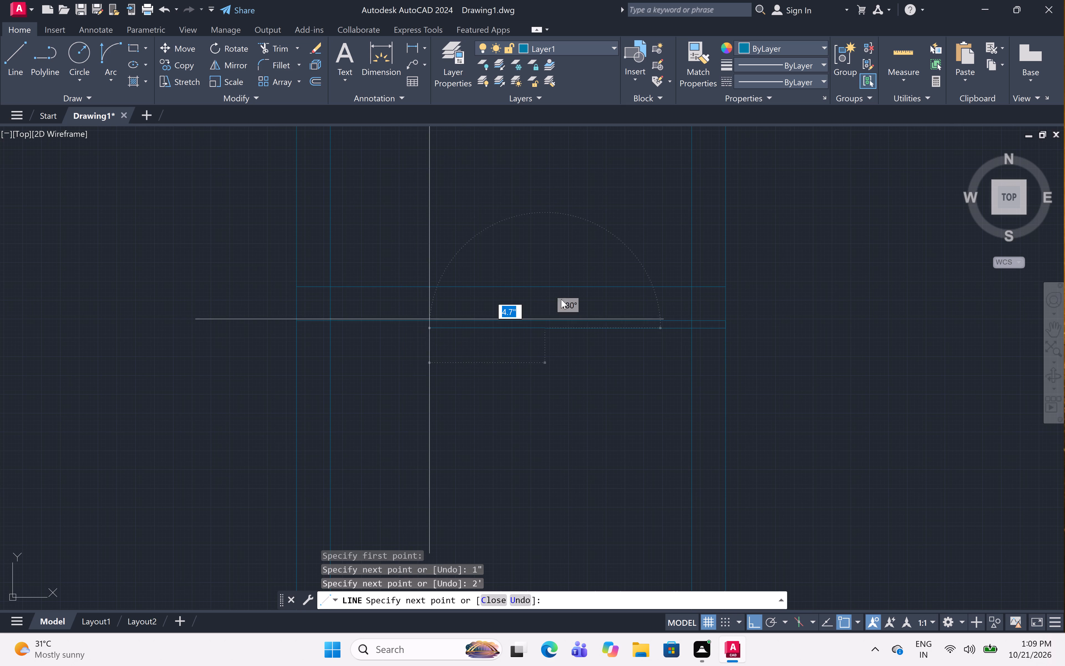
# Continue the line back to the left wall's inner face, 2' down along it, and across to its outer face, ending the door outline.
pyautogui.click(729, 327)
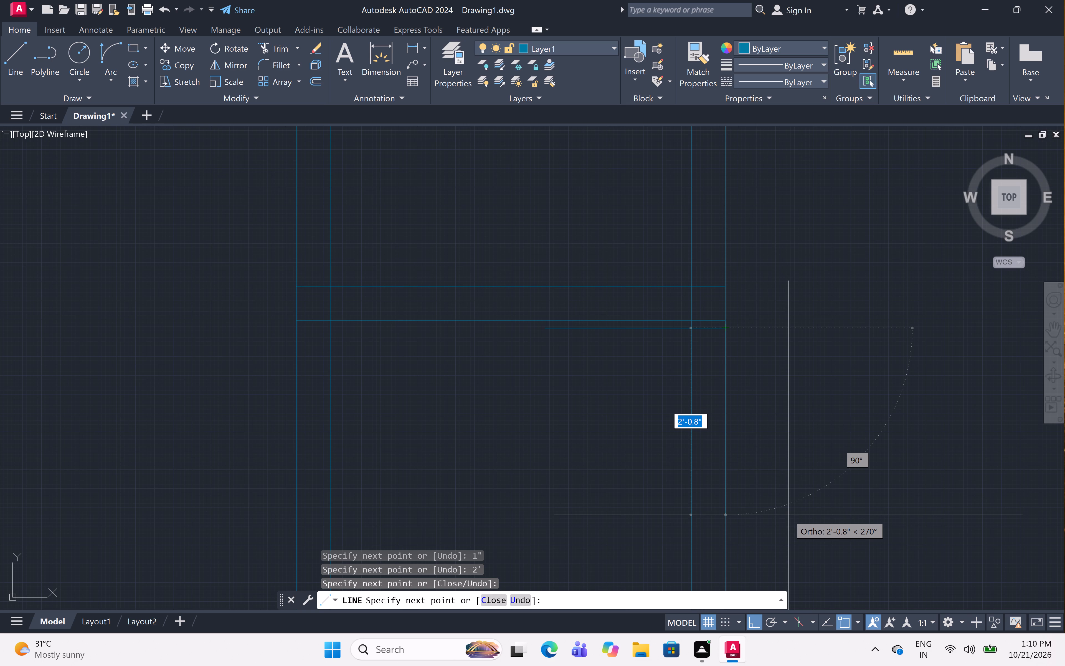
pyautogui.write("2'")
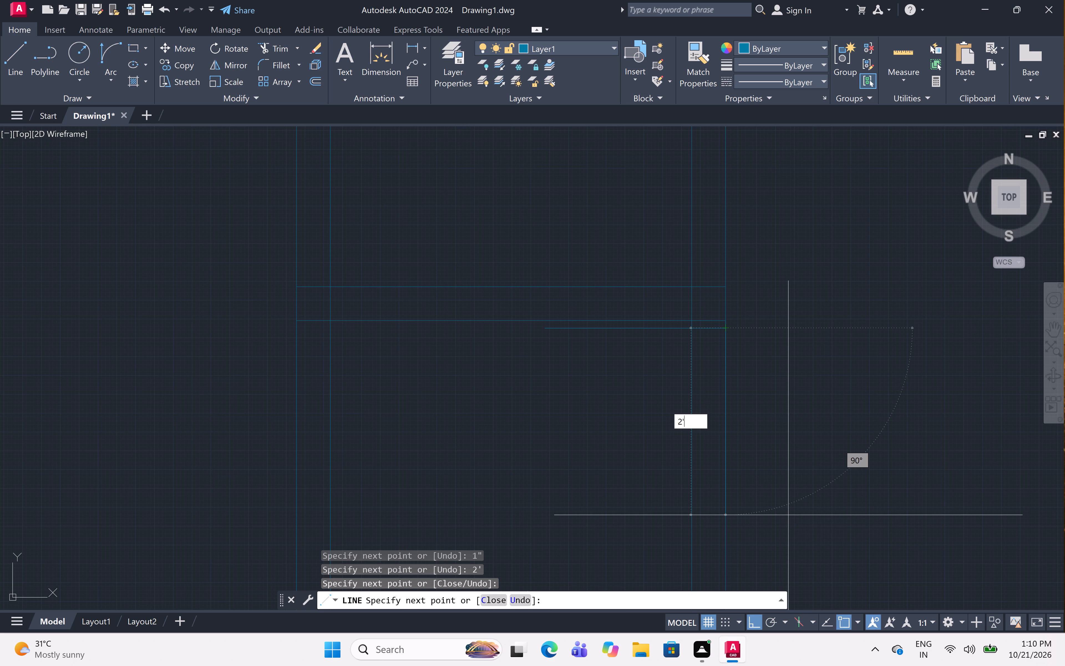
pyautogui.press('space')
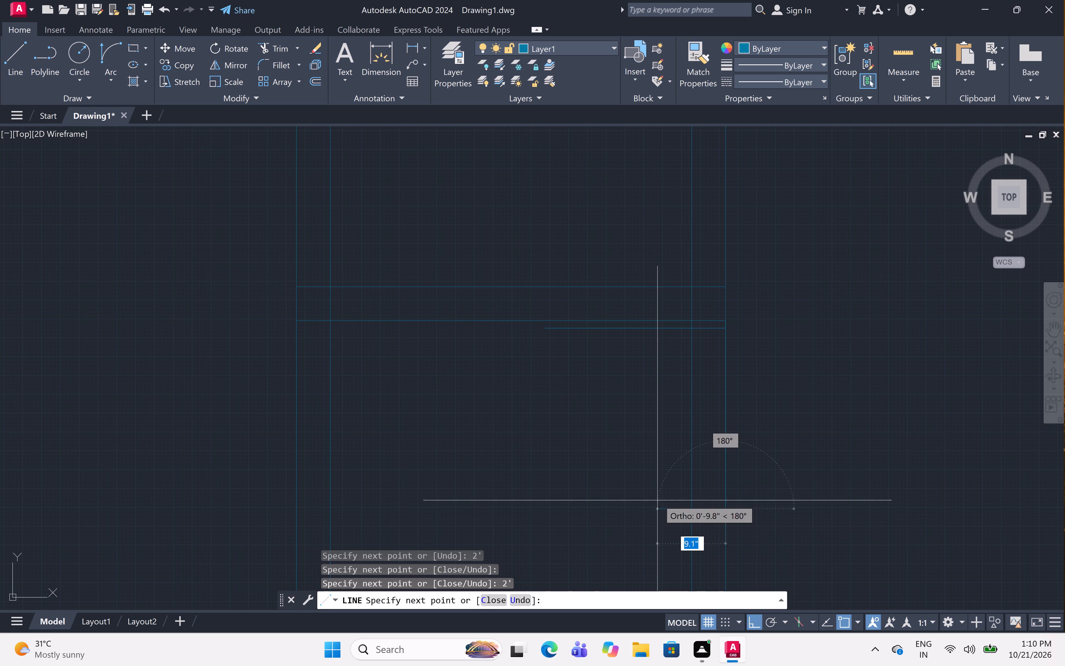
pyautogui.click(693, 510)
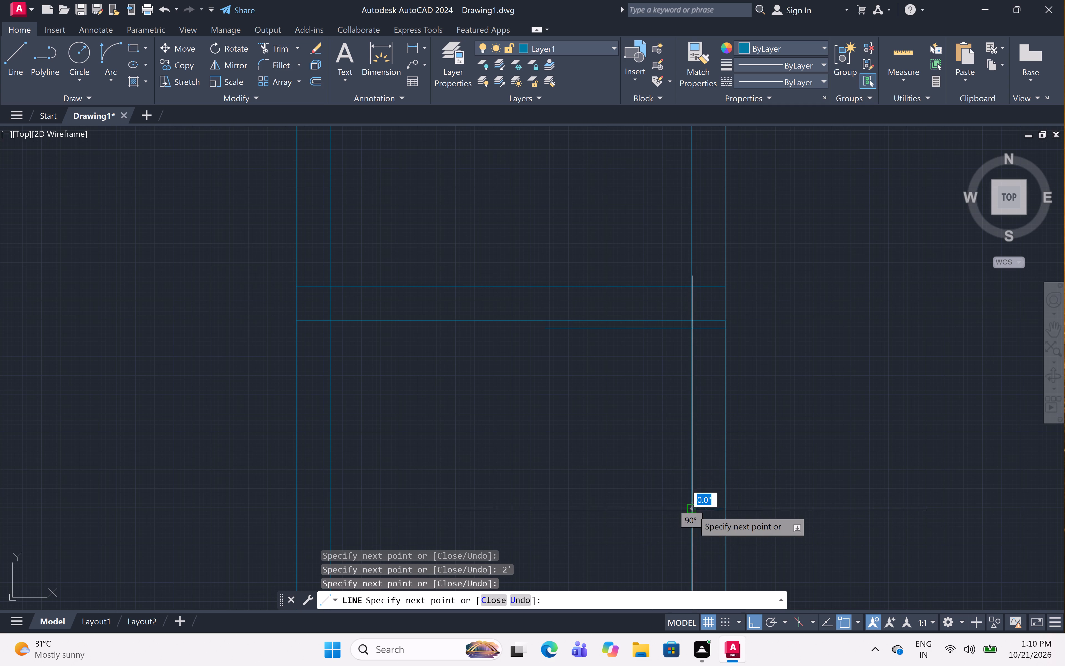
pyautogui.press('Escape')
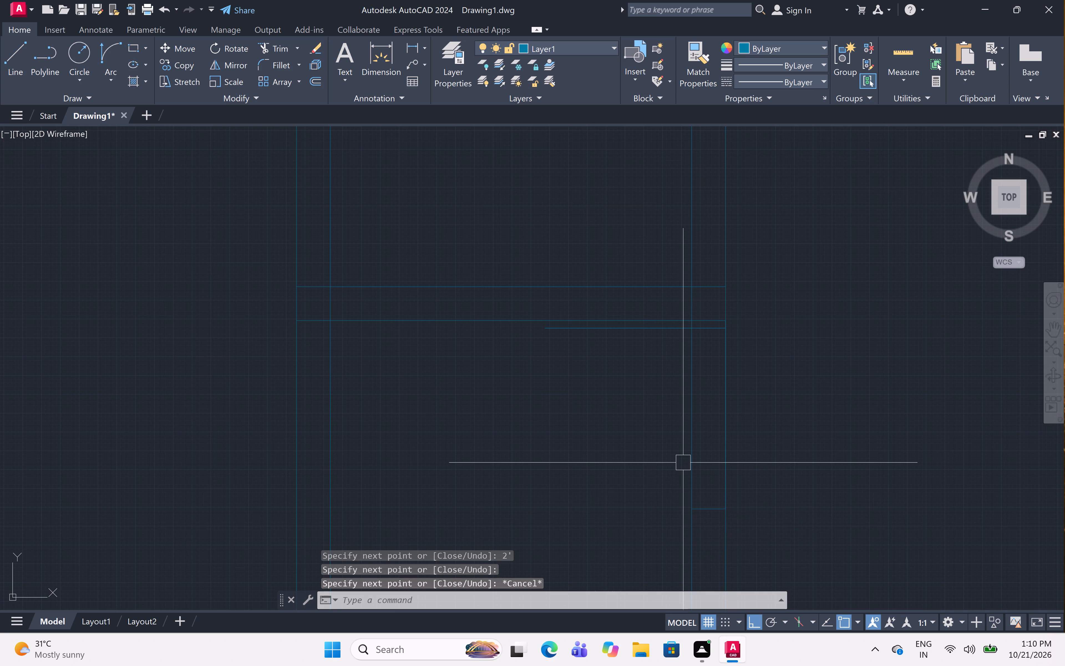
# Draw a line from where the lower right room's bottom partition upper face meets its left wall's inner face, 1" right and 2' down.
pyautogui.scroll(-5, 624, 319)
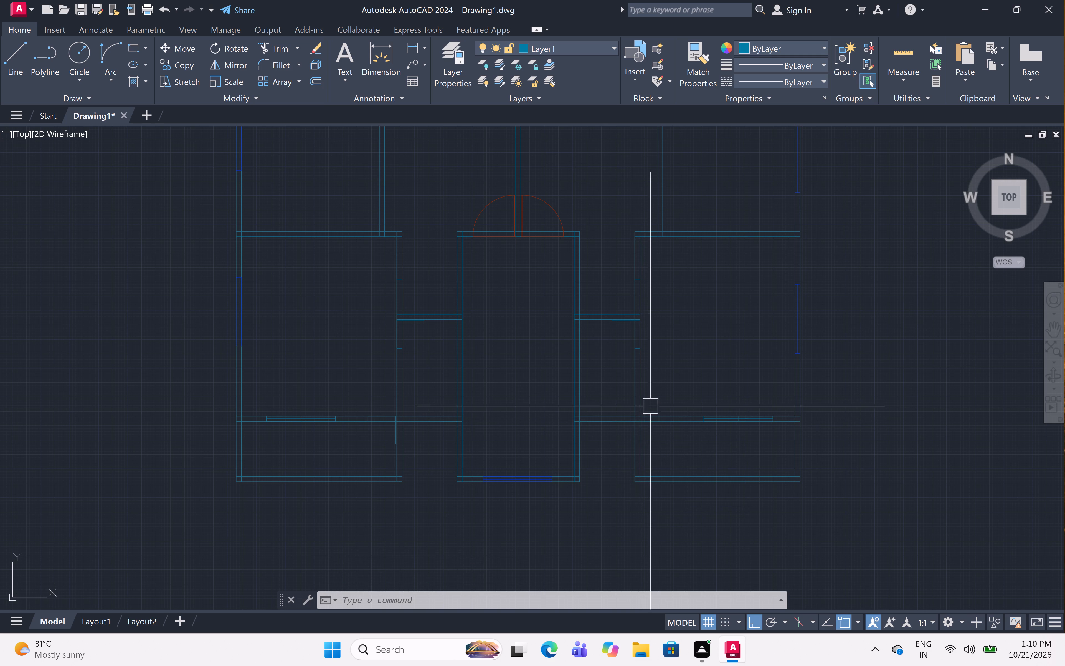
pyautogui.scroll(4, 647, 415)
pyautogui.write('l')
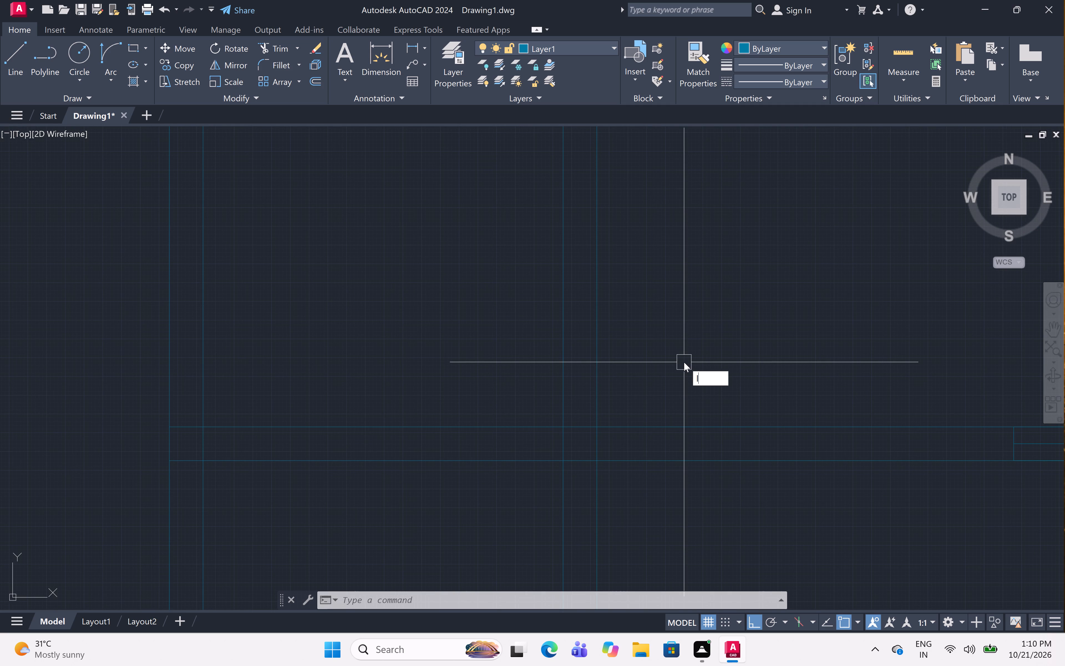
pyautogui.press('space')
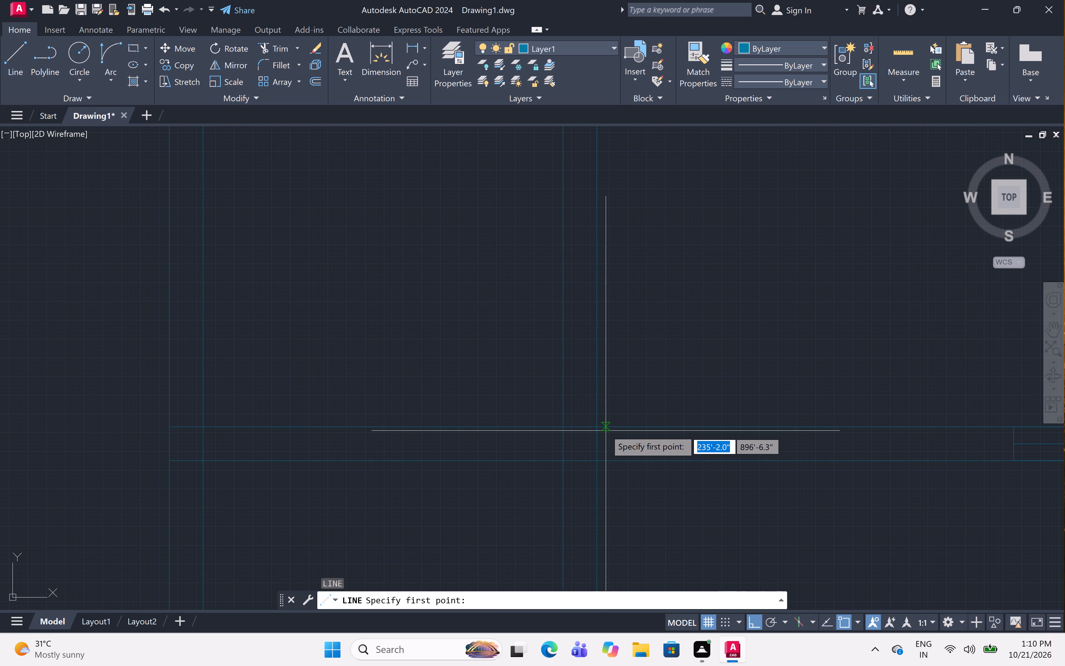
pyautogui.click(598, 430)
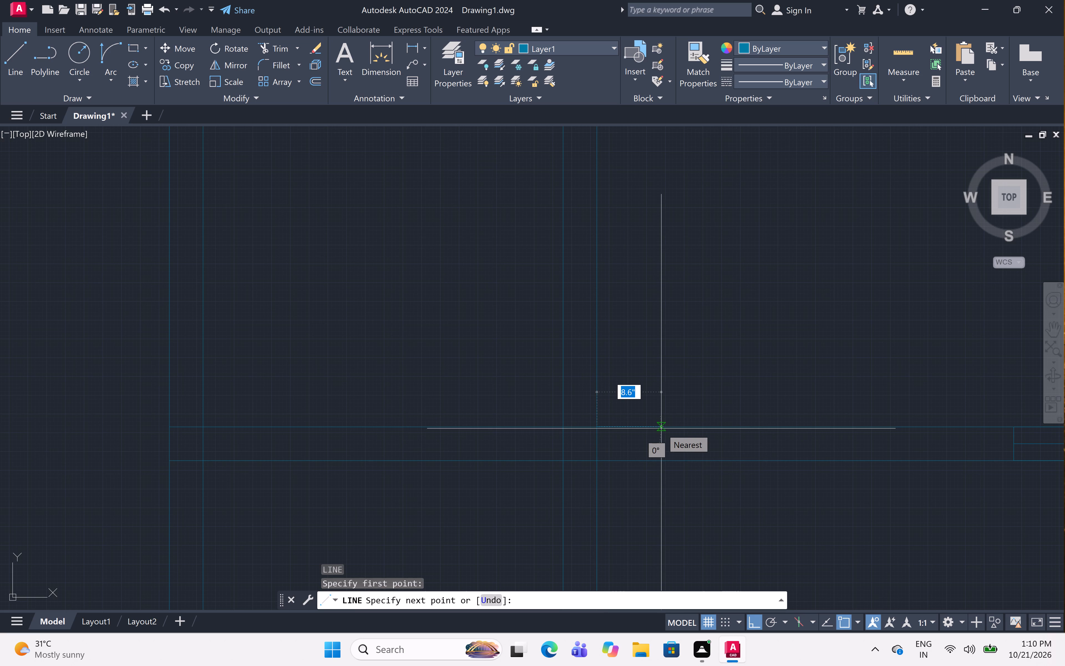
pyautogui.press('1')
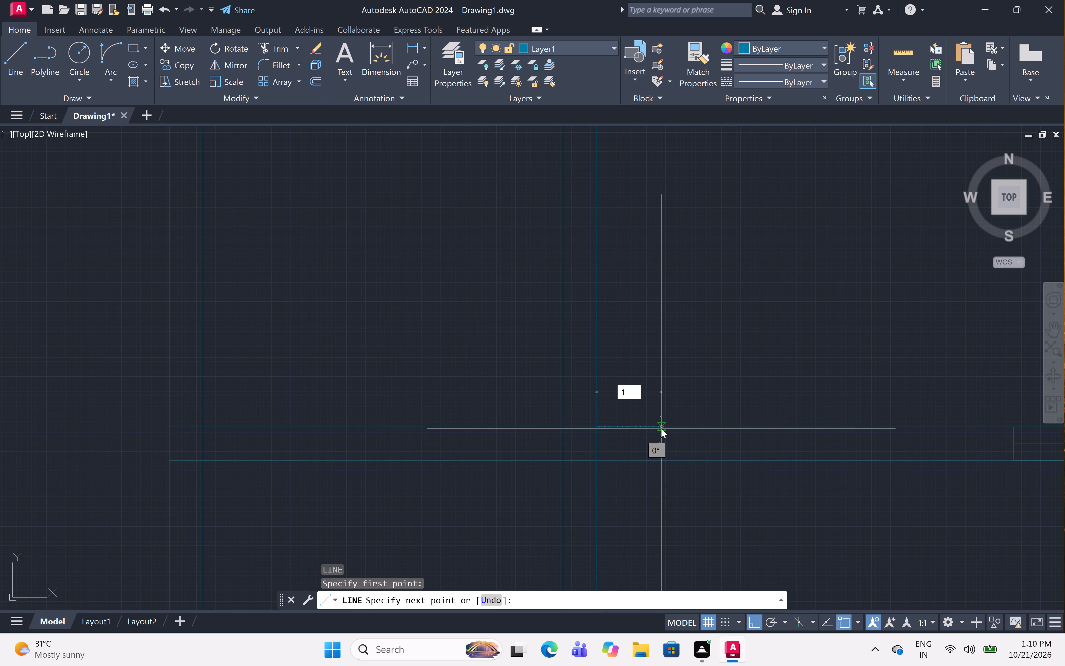
pyautogui.hotkey('shift', '"')
pyautogui.press('space')
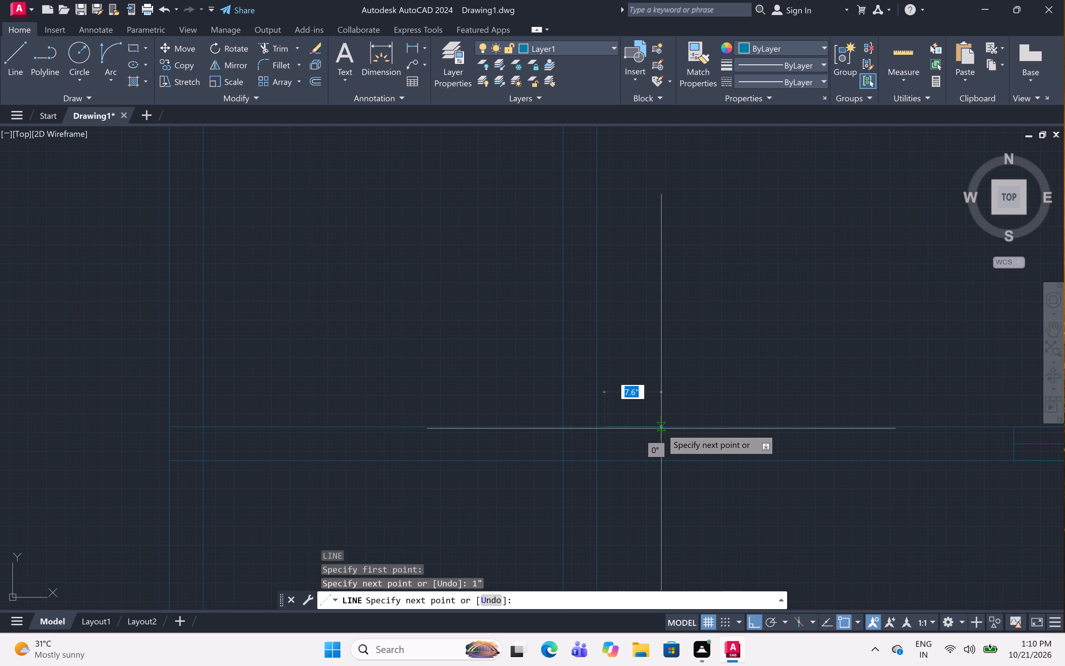
pyautogui.scroll(-4, 661, 428)
pyautogui.scroll(2, 655, 481)
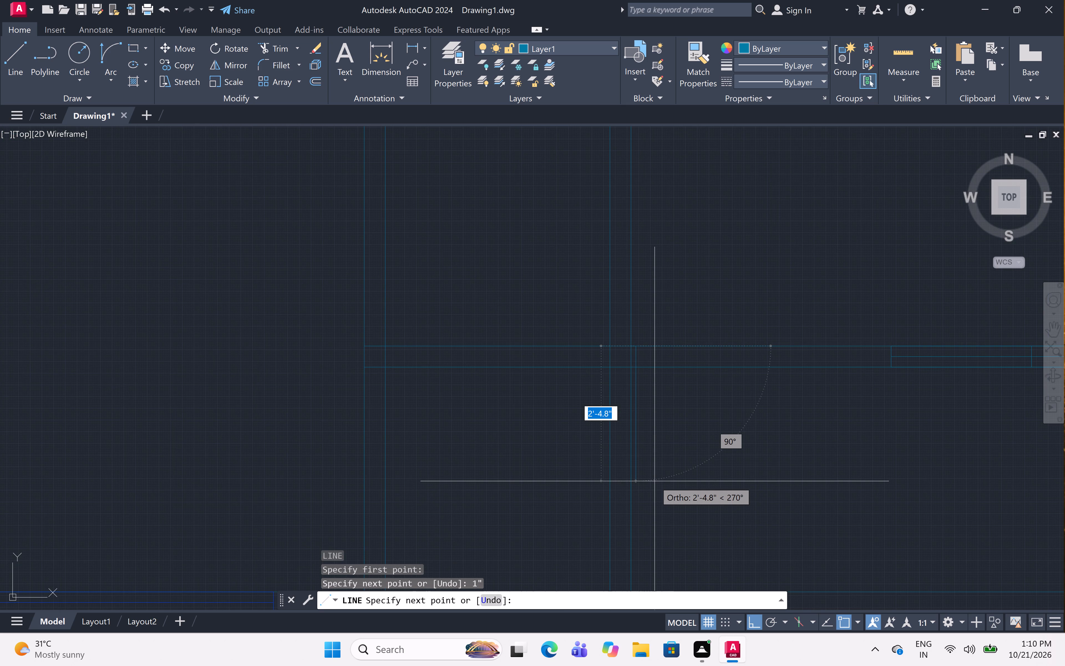
pyautogui.press('2')
pyautogui.write("'")
pyautogui.press('space')
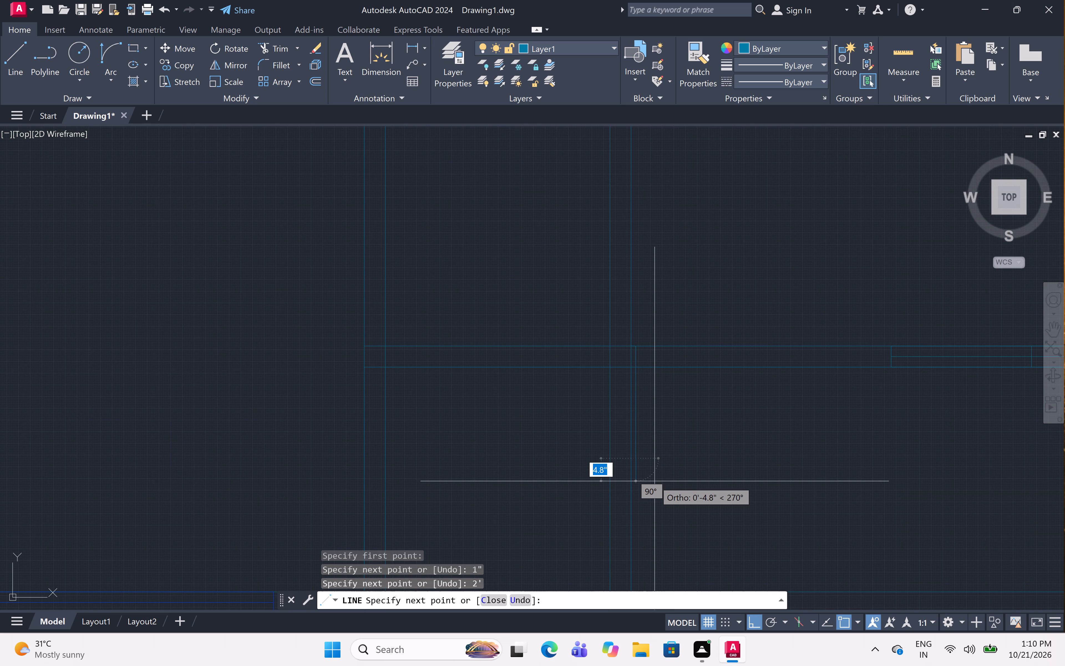
# Continue the line back up to the partition's upper face, 2' right along it, and down to its lower face, ending the door outline.
pyautogui.scroll(4, 640, 341)
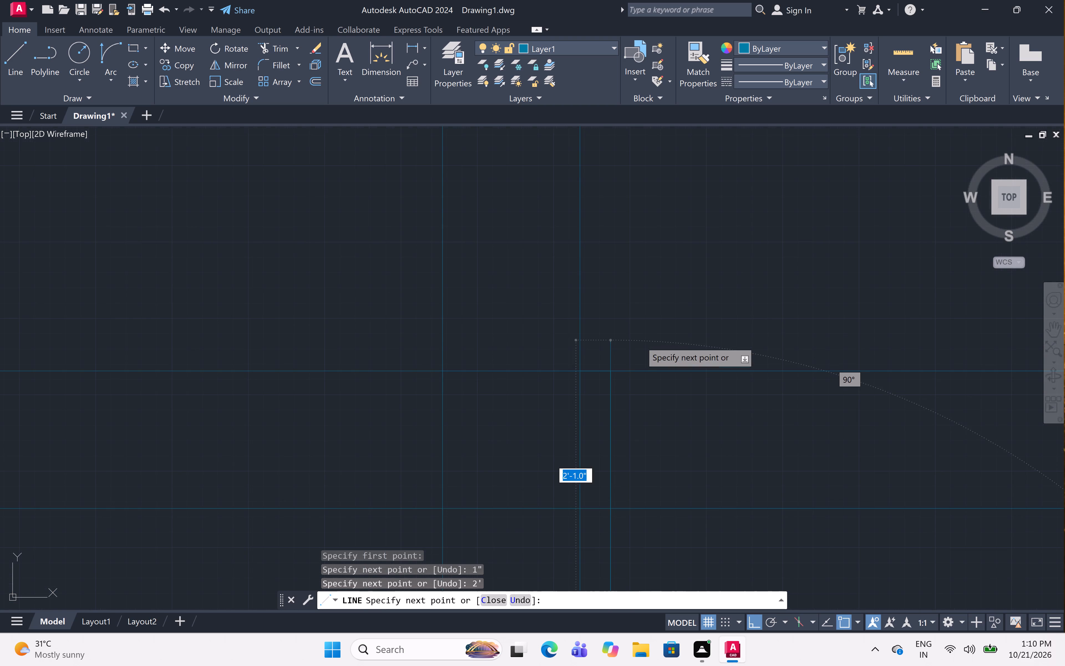
pyautogui.click(611, 373)
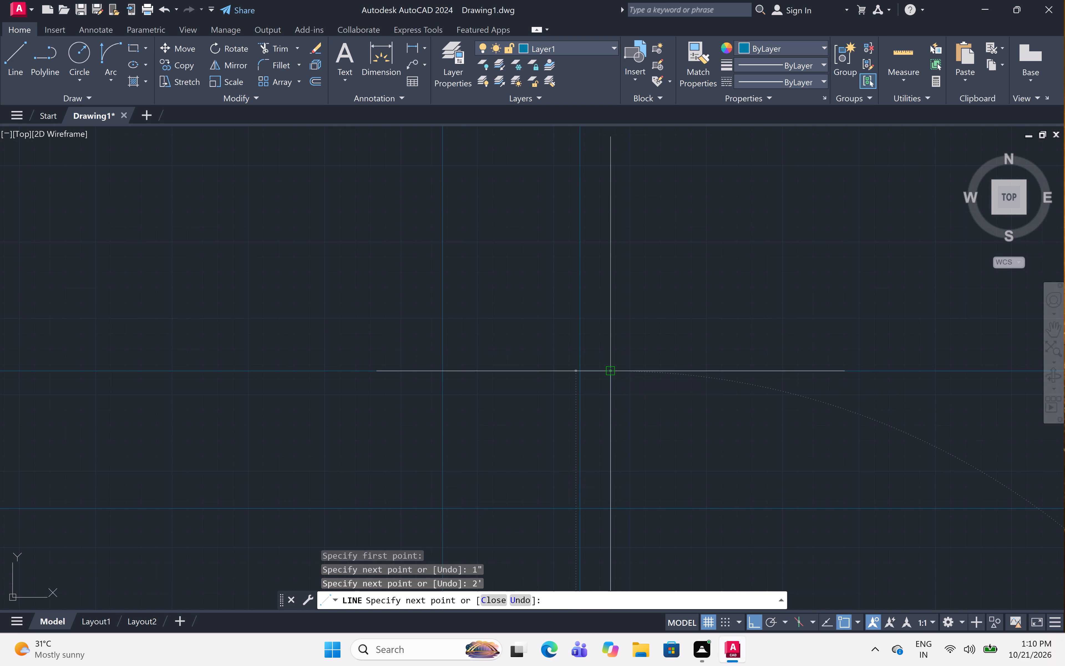
pyautogui.scroll(-4, 717, 358)
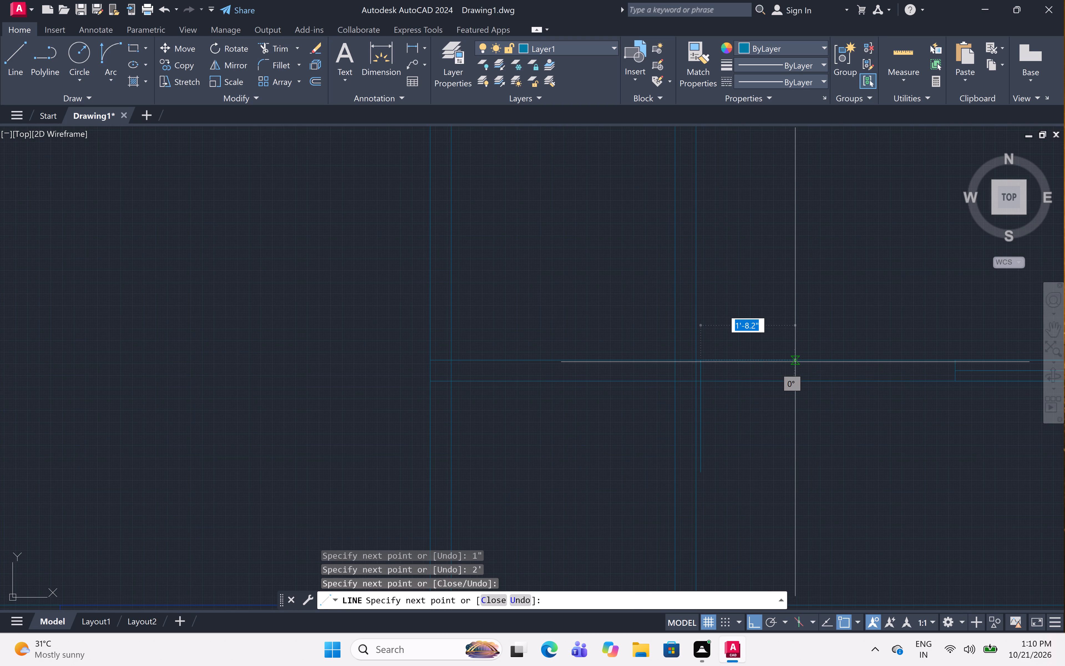
pyautogui.write("2'")
pyautogui.press('space')
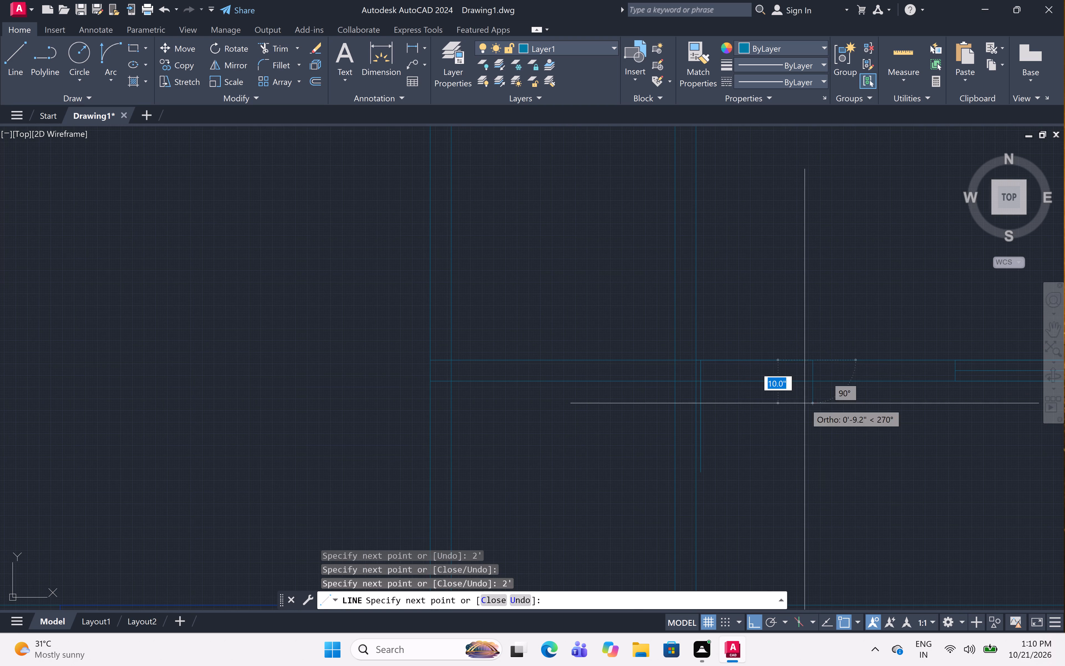
pyautogui.scroll(3, 810, 379)
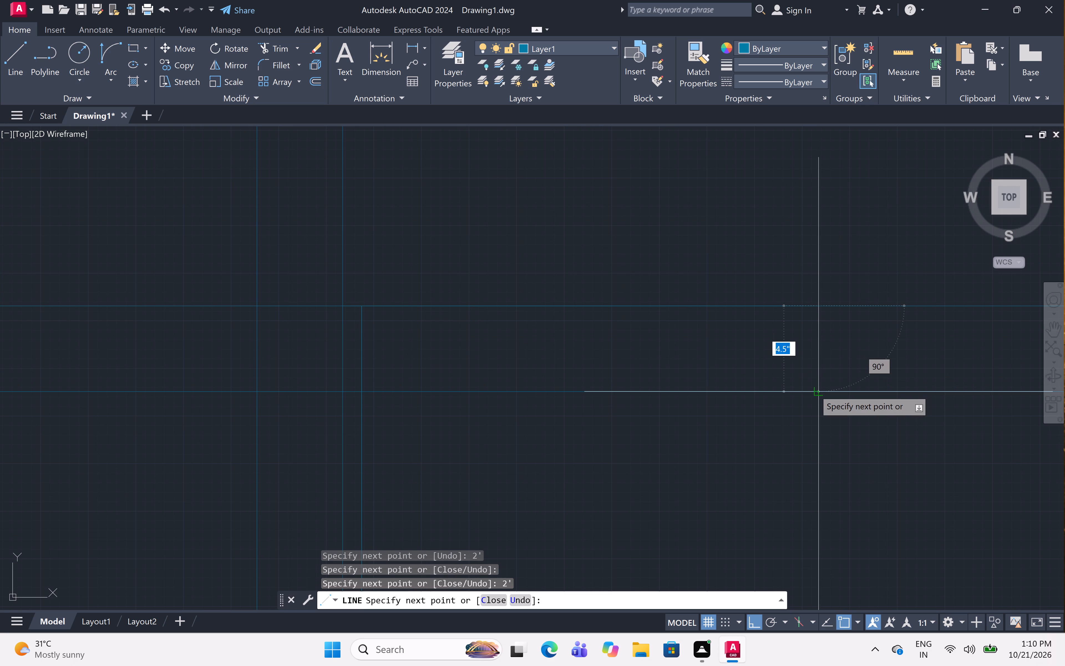
pyautogui.click(818, 392)
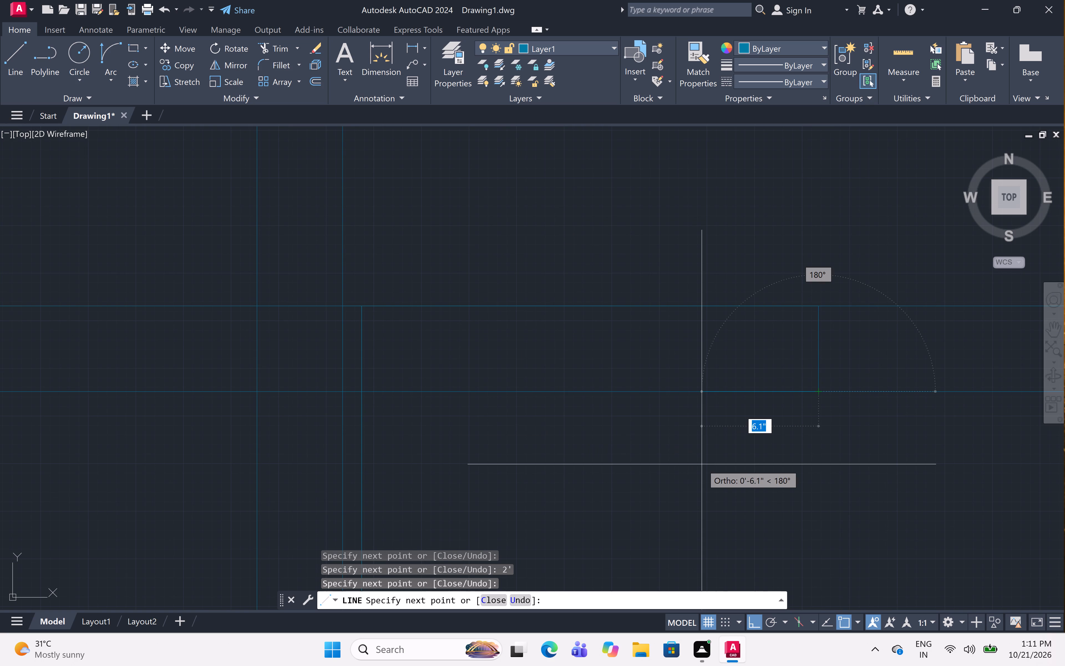
pyautogui.press('Escape')
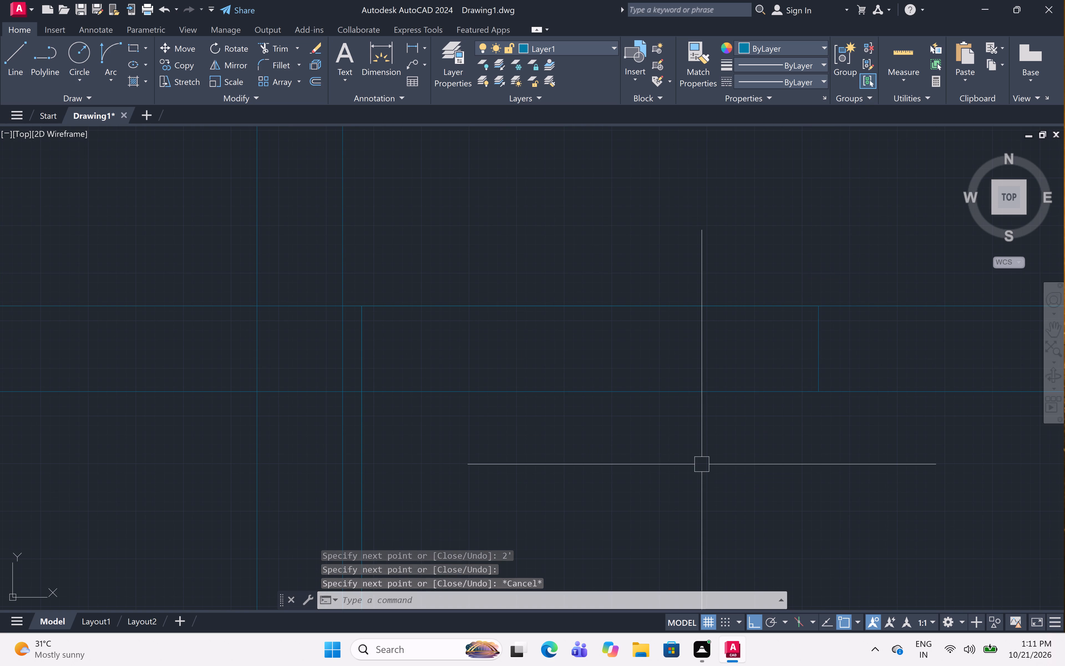
# Draw a diagonal line from the upper left balcony door leaf's top end to its left jamb at the wall's upper face.
pyautogui.scroll(-5, 783, 270)
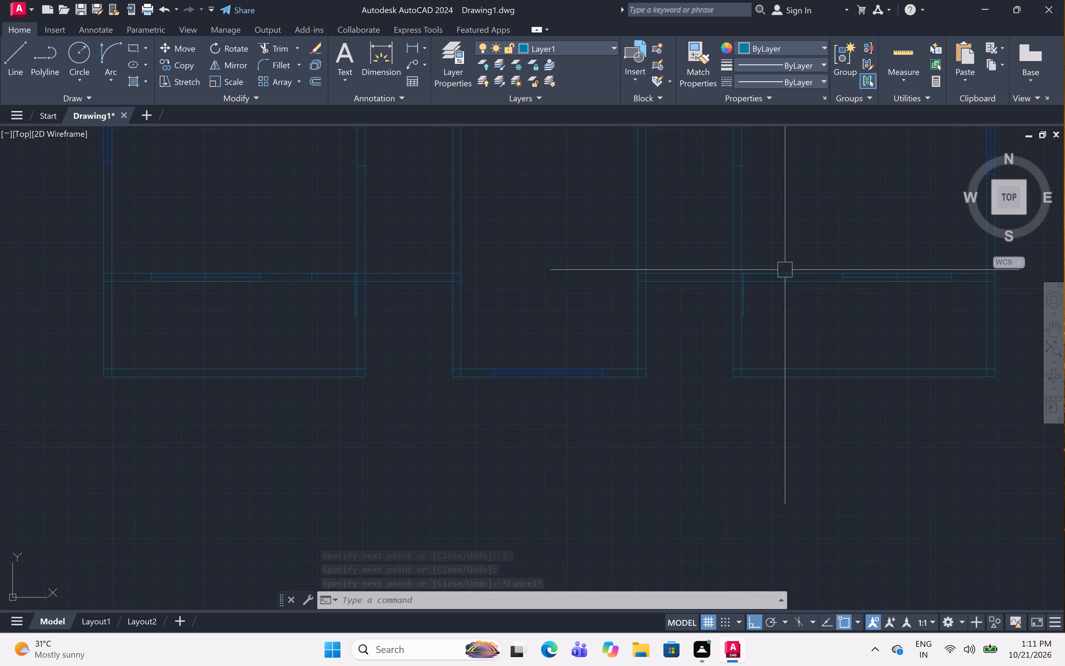
pyautogui.moveTo(787, 297); pyautogui.dragTo(767, 385, button='middle')
pyautogui.scroll(-2, 767, 384)
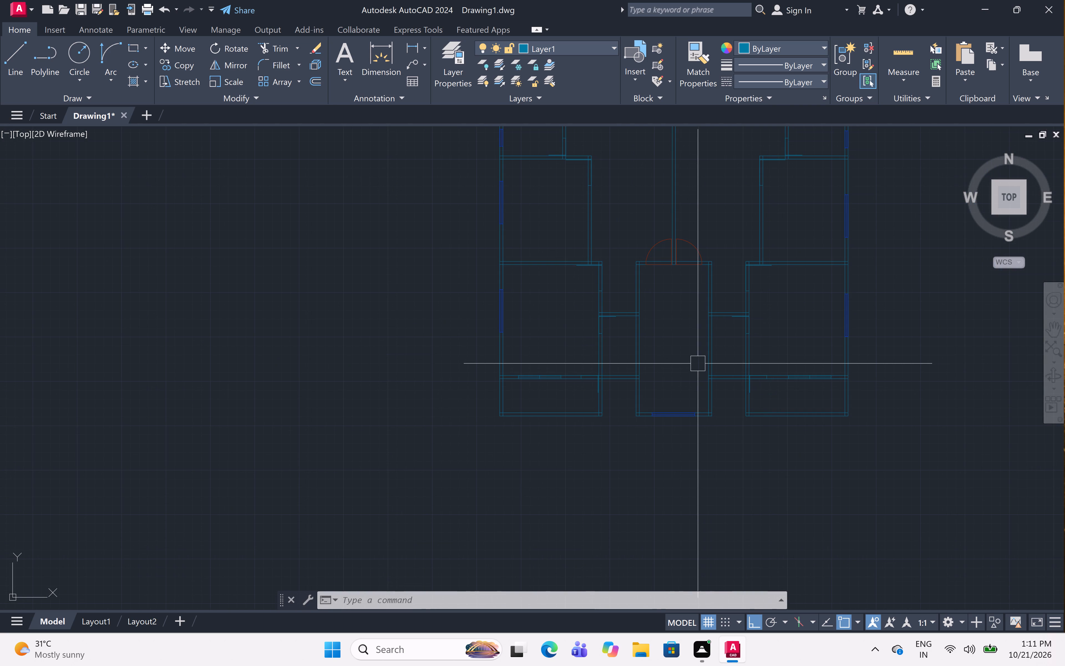
pyautogui.moveTo(685, 347); pyautogui.dragTo(680, 390, button='middle')
pyautogui.scroll(-2, 679, 385)
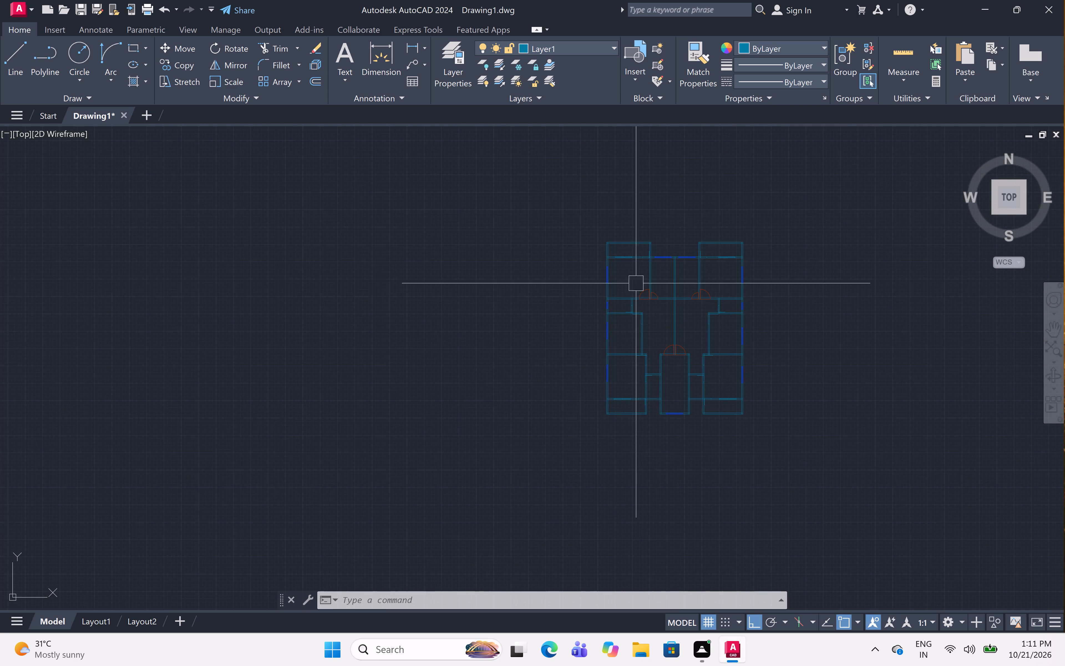
pyautogui.scroll(4, 635, 255)
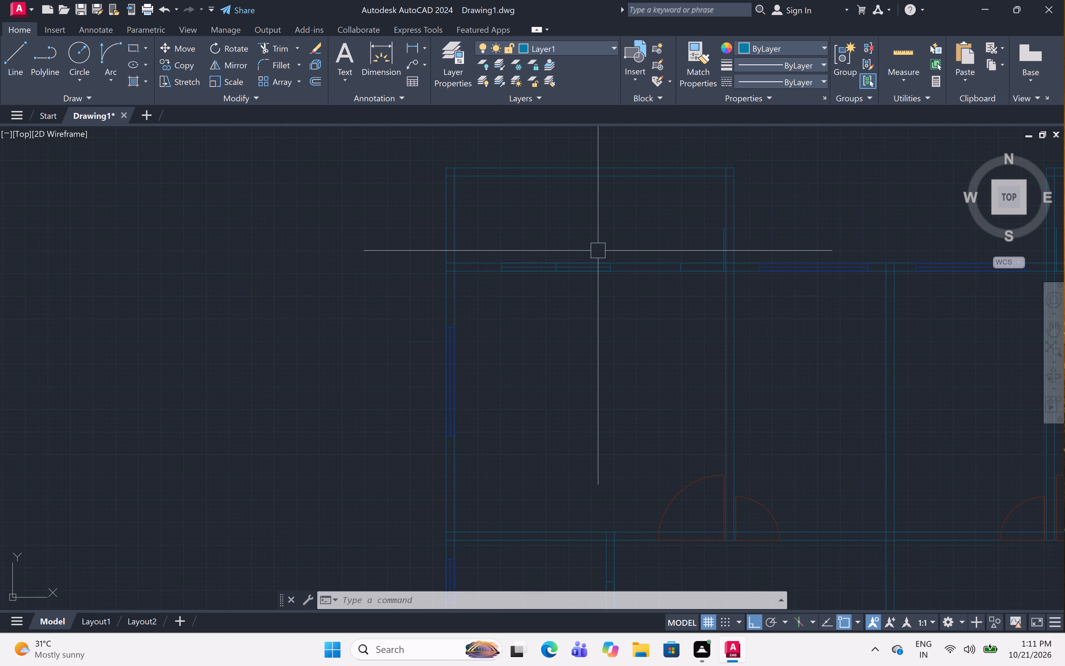
pyautogui.write('l')
pyautogui.press('space')
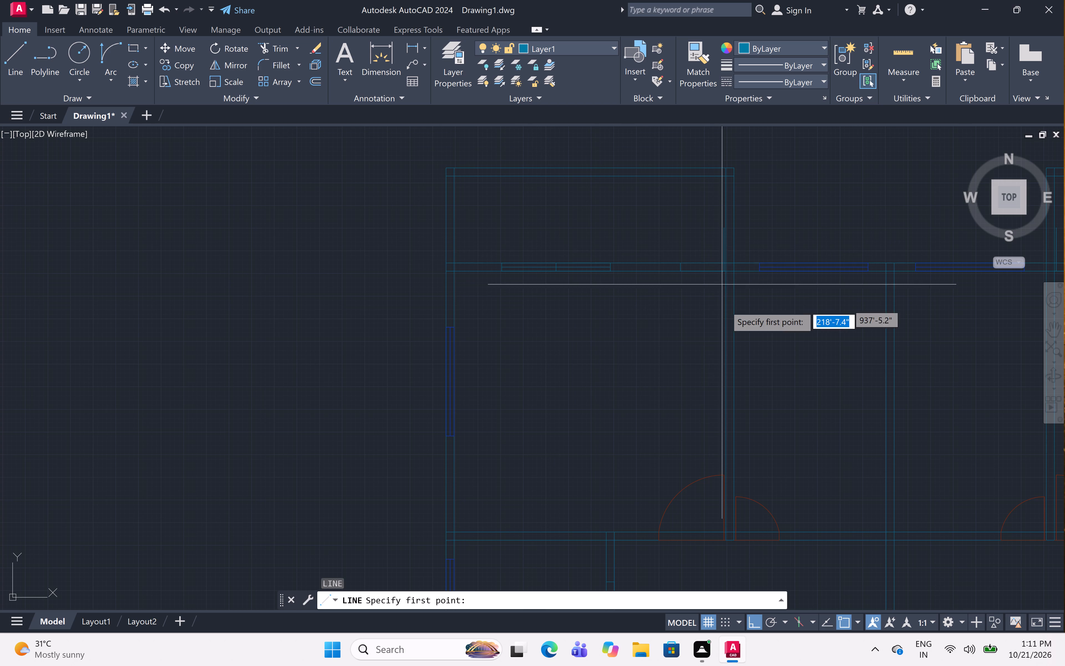
pyautogui.scroll(4, 721, 242)
pyautogui.click(741, 146)
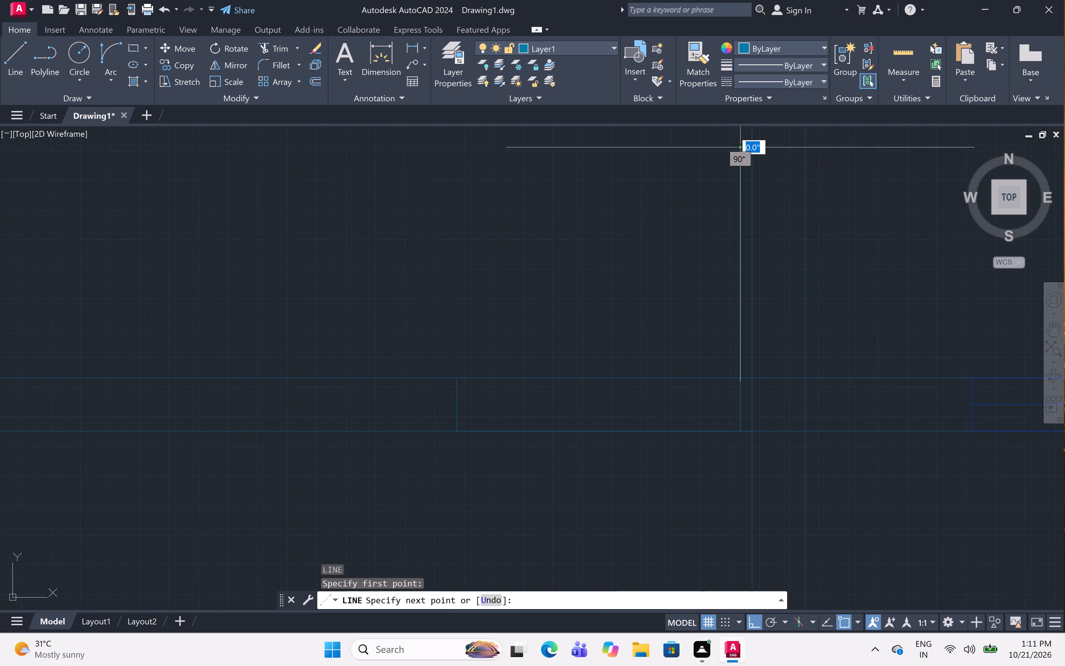
pyautogui.click(458, 374)
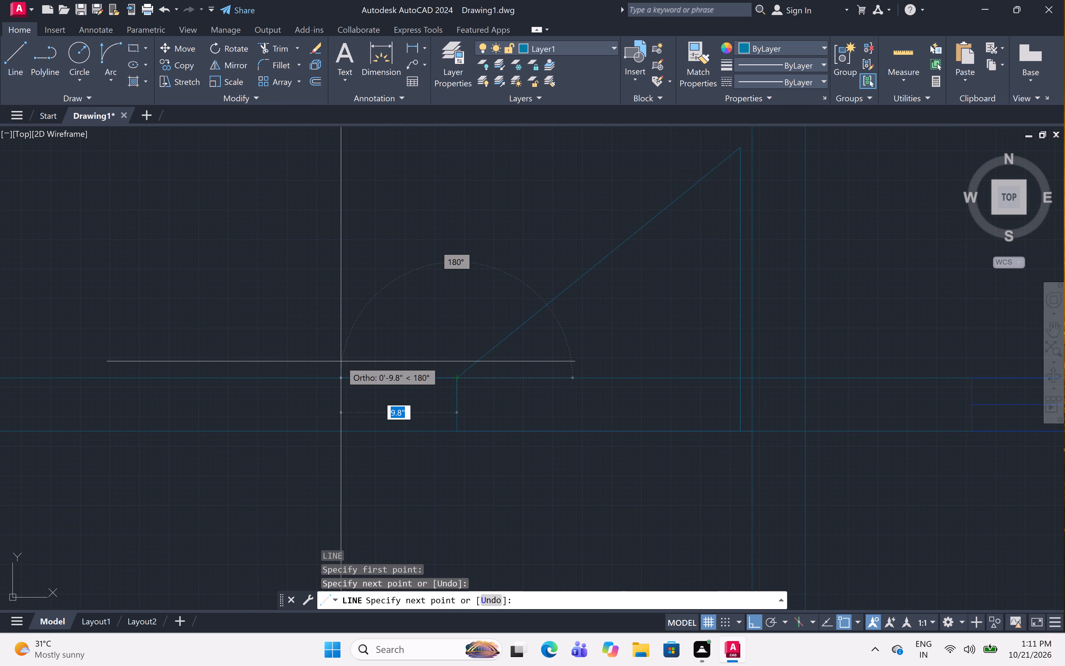
pyautogui.press('Escape')
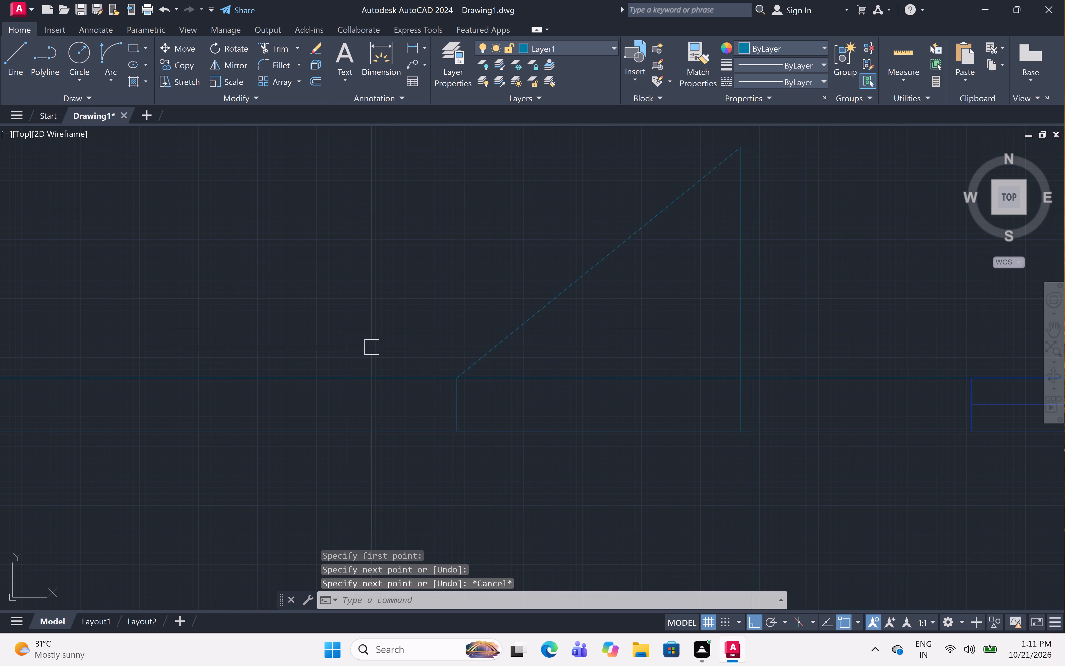
# Start a line with Ortho off for the upper right balcony door.
pyautogui.scroll(-4, 382, 344)
pyautogui.scroll(-2, 486, 328)
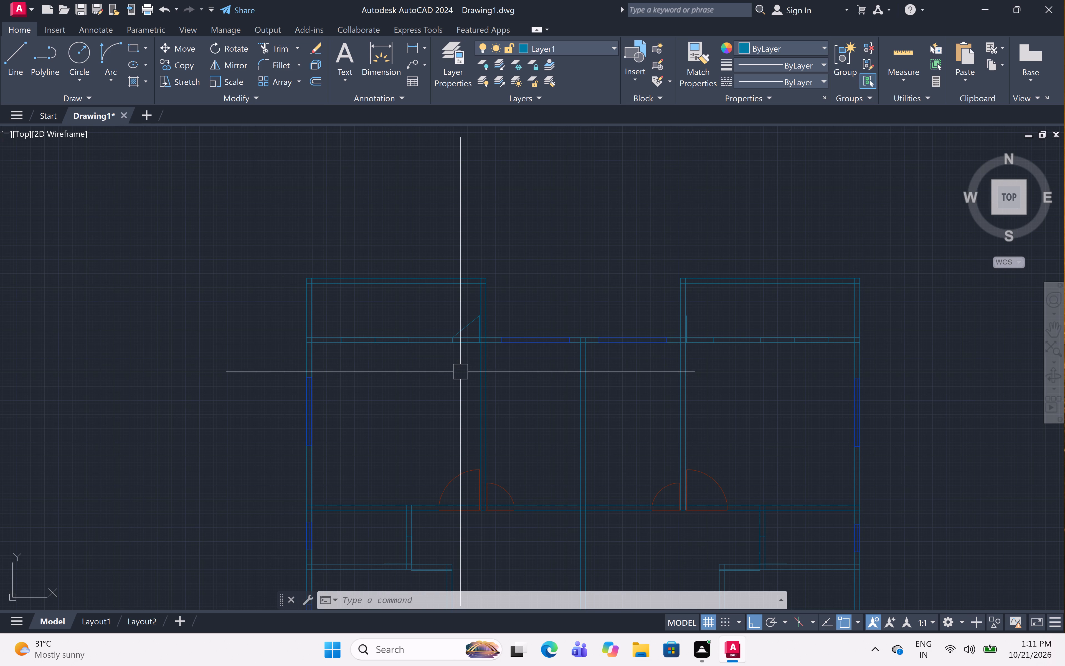
pyautogui.scroll(-2, 506, 337)
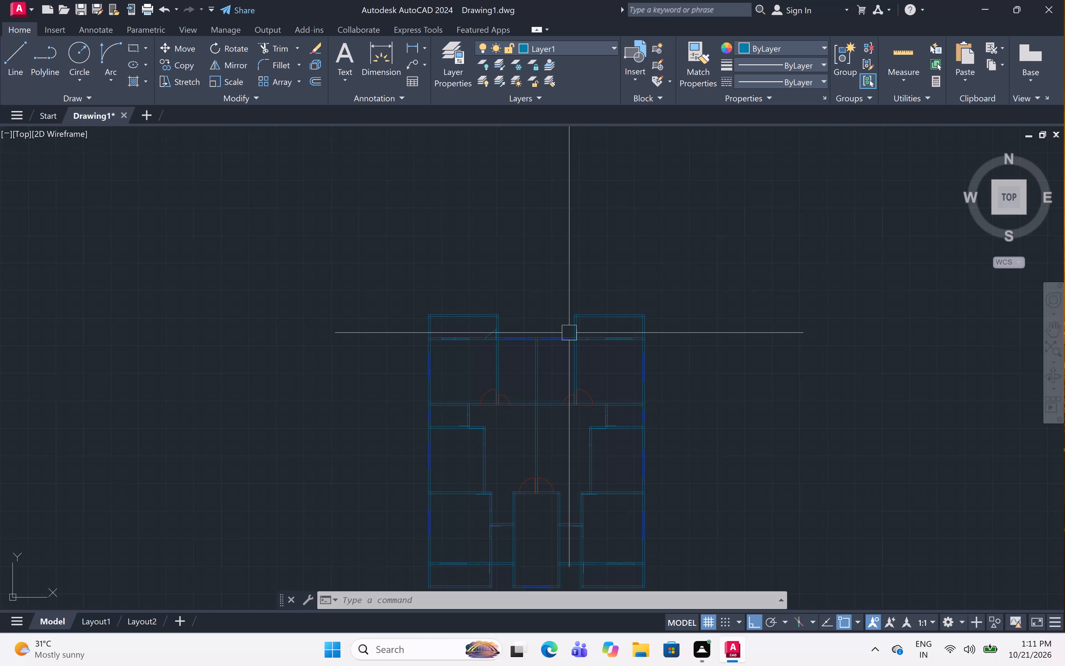
pyautogui.scroll(5, 580, 328)
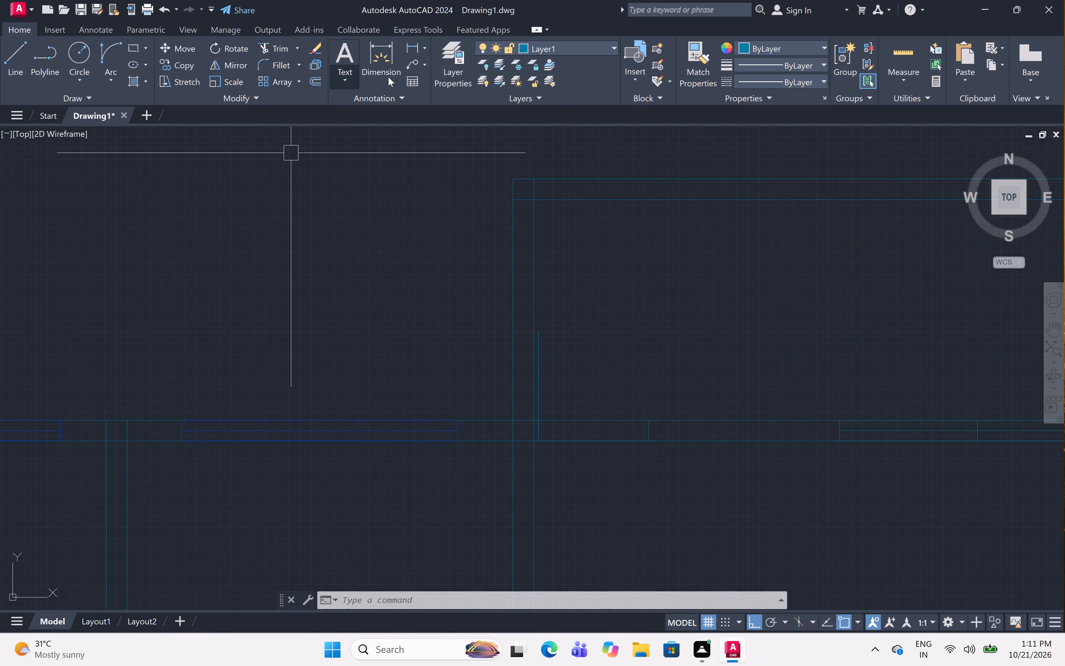
pyautogui.click(20, 54)
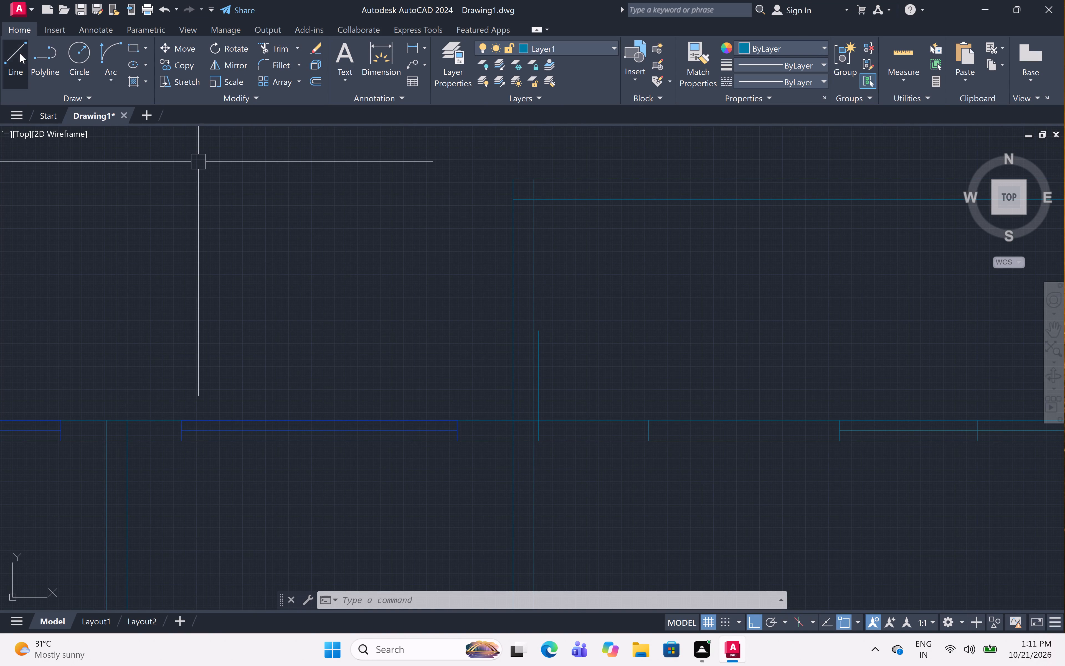
pyautogui.press('F8')
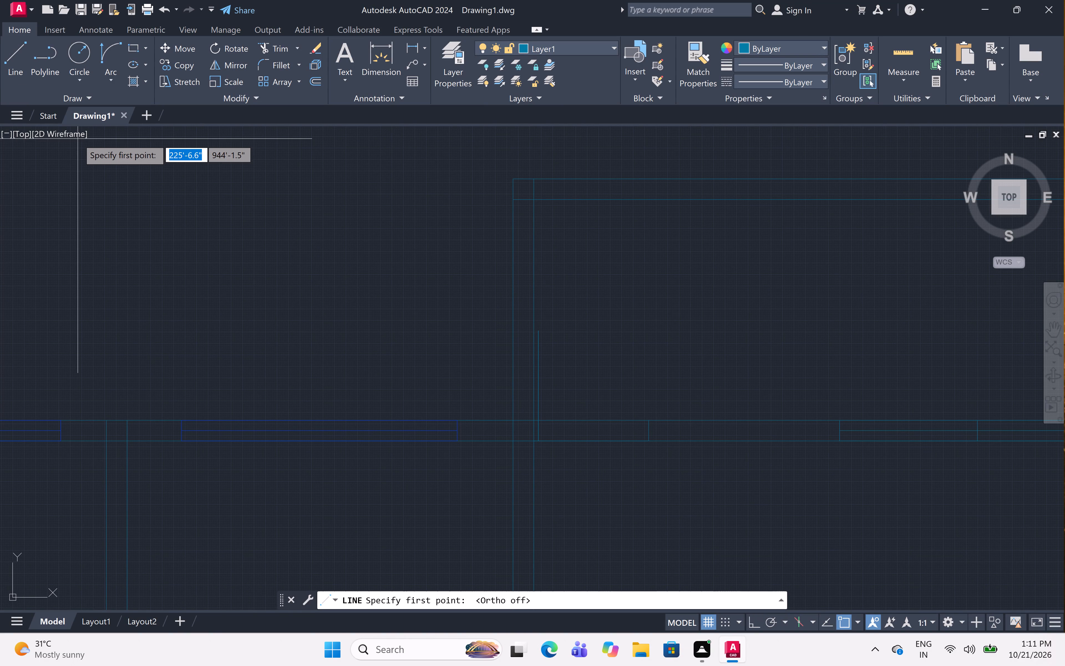
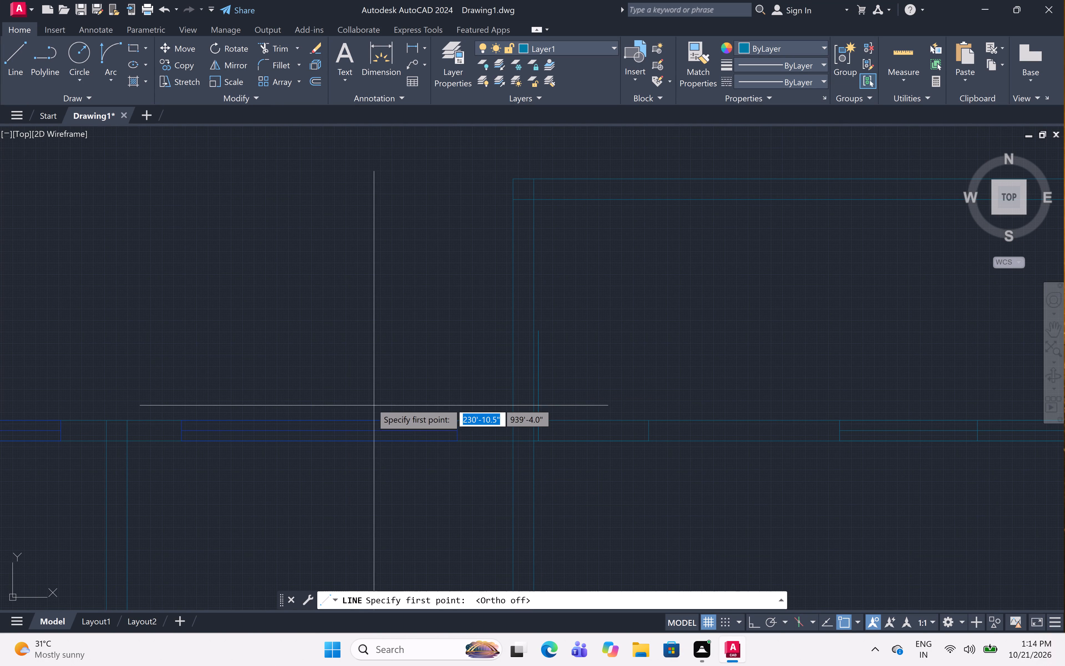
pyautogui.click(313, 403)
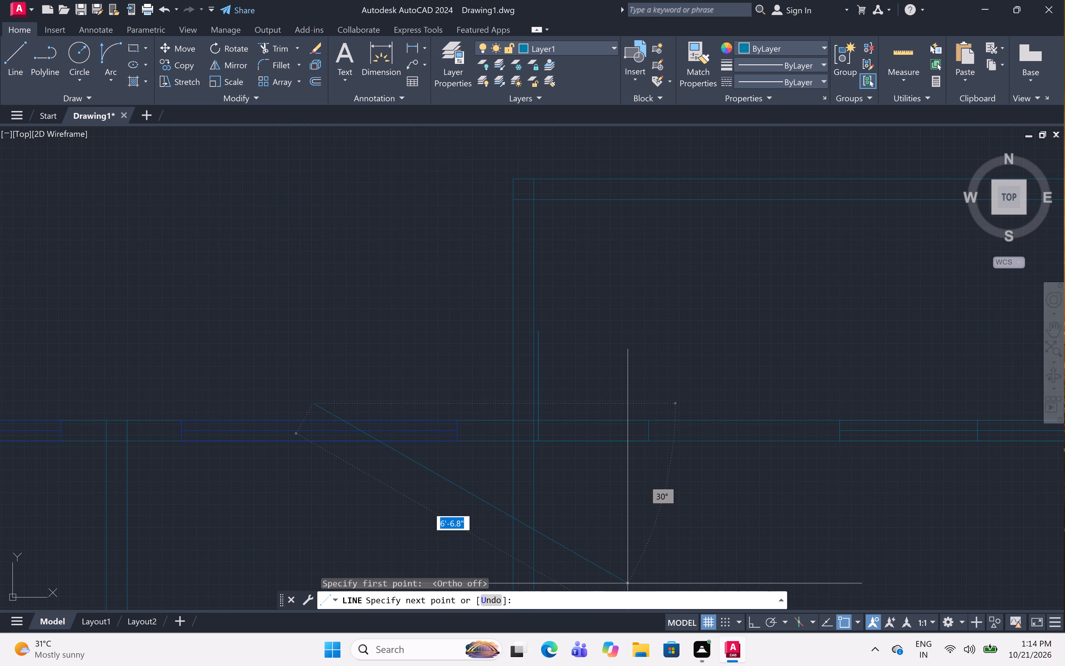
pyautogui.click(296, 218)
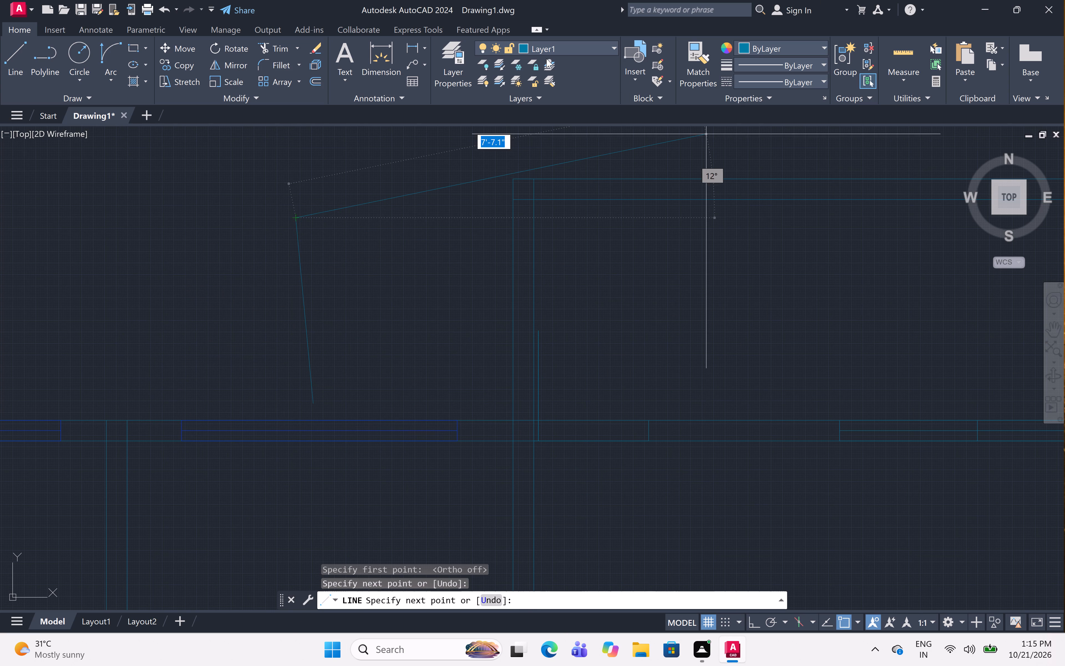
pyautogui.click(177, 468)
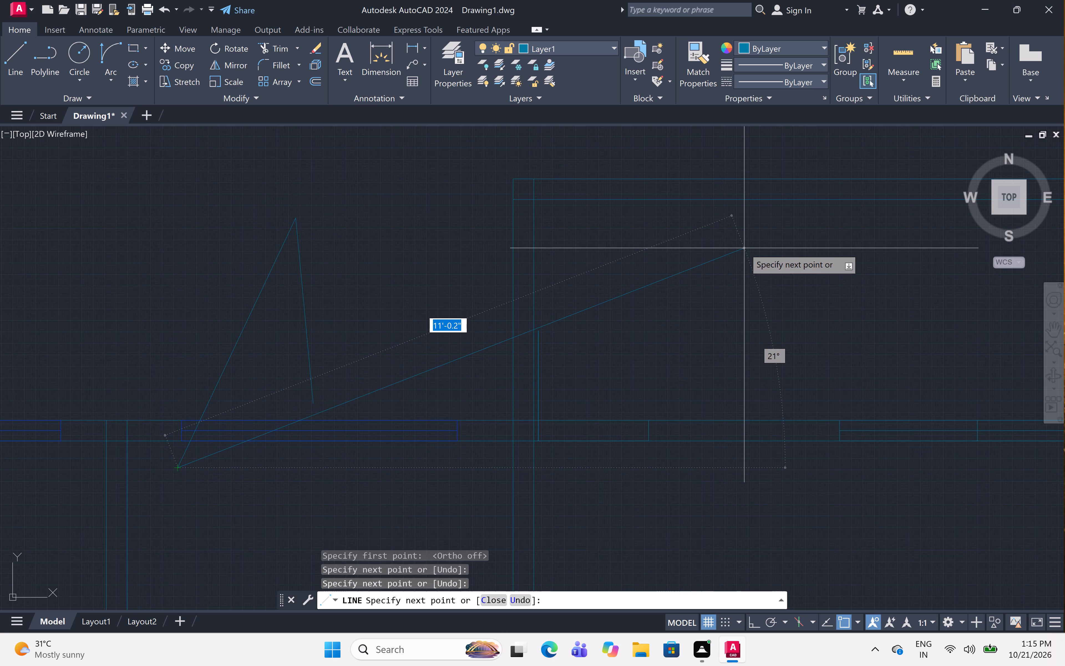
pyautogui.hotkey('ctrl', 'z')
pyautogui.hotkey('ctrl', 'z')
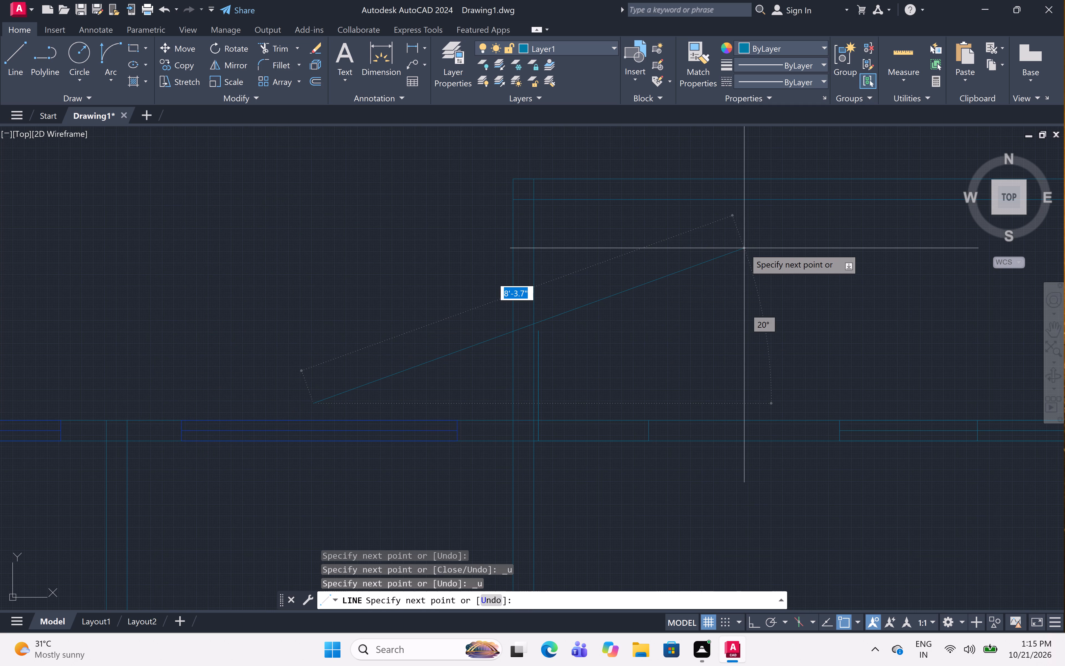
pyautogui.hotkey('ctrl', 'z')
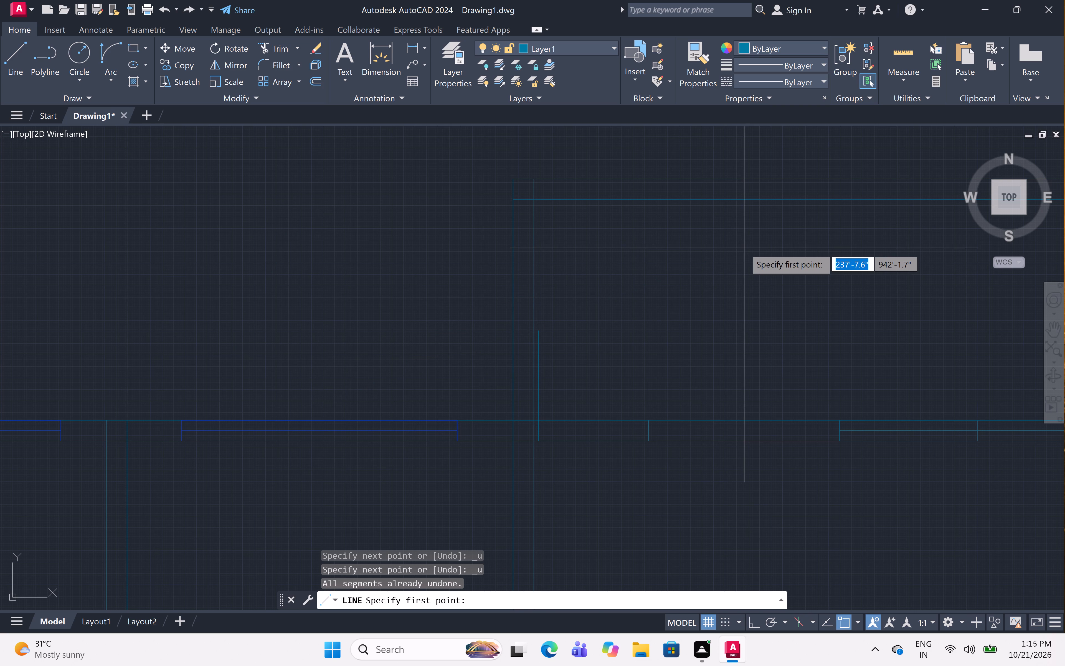
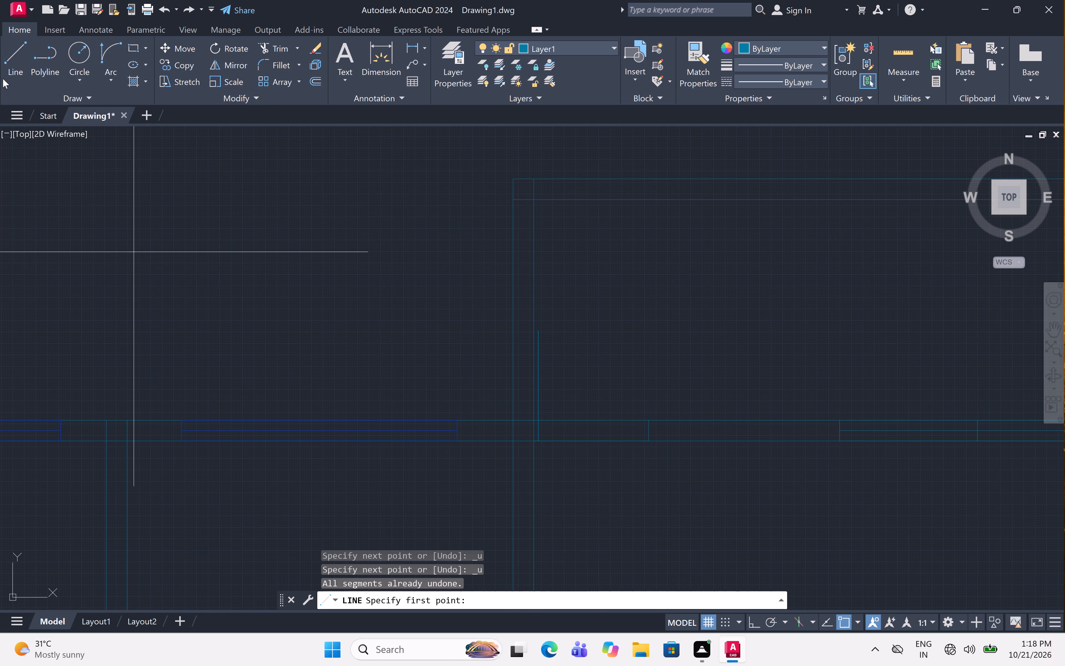
# Draw a steep slanted line from the empty area above the horizontal wall down towards the wall's blue-marked opening.
pyautogui.moveTo(17, 127); pyautogui.dragTo(68, 311)
pyautogui.moveTo(65, 355); pyautogui.dragTo(126, 665)
pyautogui.moveTo(74, 406); pyautogui.dragTo(157, 665, button='right')
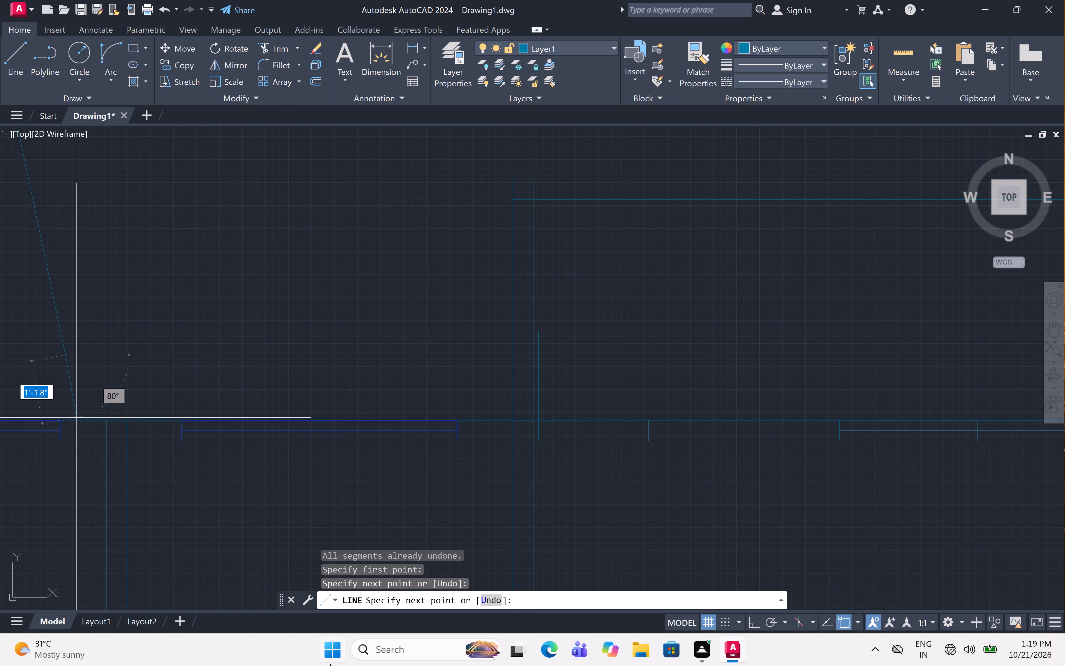
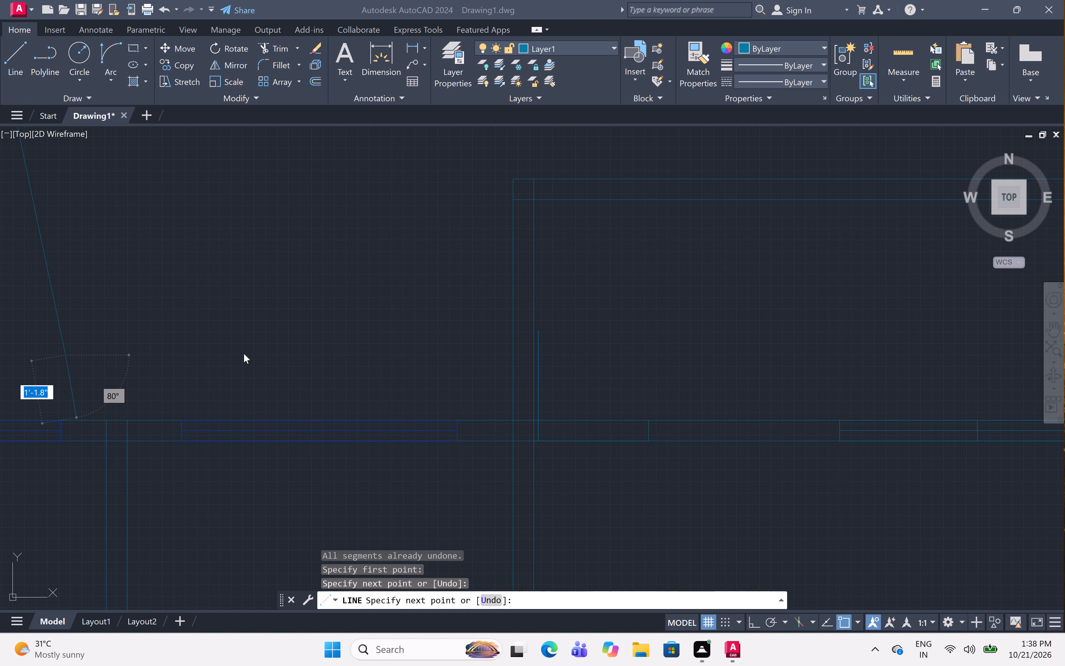
# Undo the stray line segments above the middle of the plan's upper wall.
pyautogui.press('Escape')
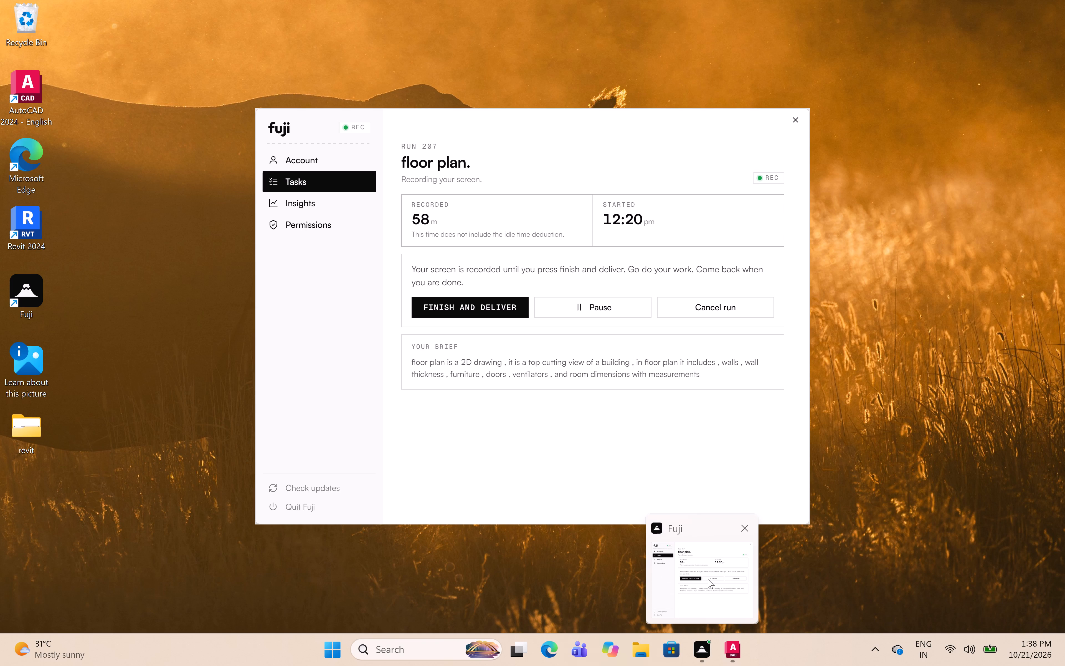
pyautogui.scroll(-6, 290, 250)
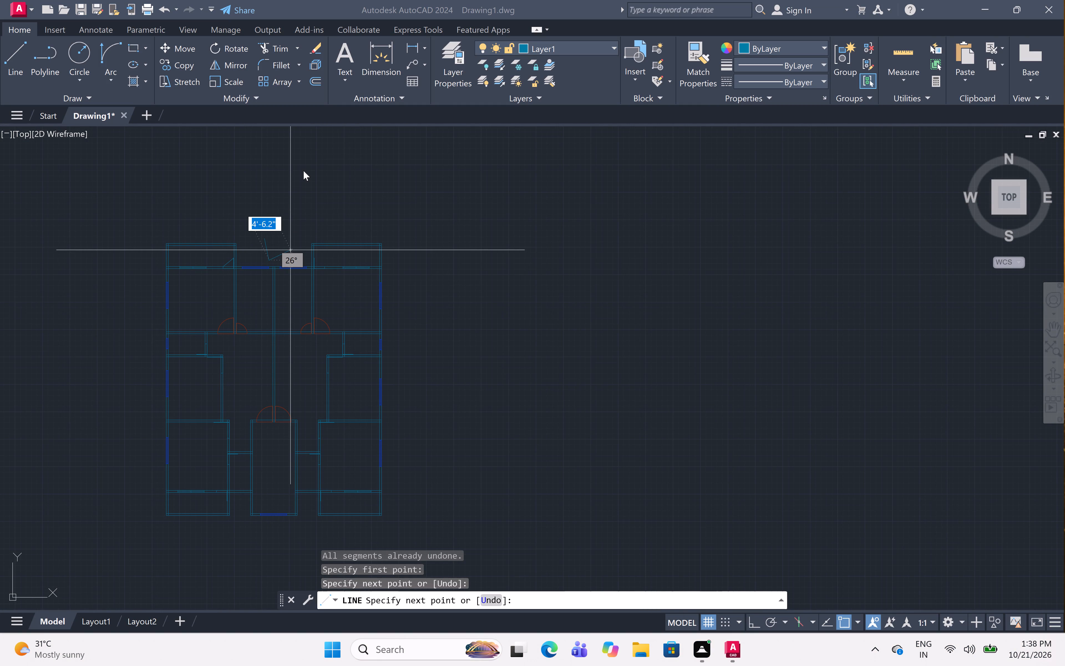
pyautogui.hotkey('ctrl', 'z')
pyautogui.hotkey('ctrl', 'z')
pyautogui.press('Escape')
pyautogui.press('Escape')
pyautogui.press('Escape')
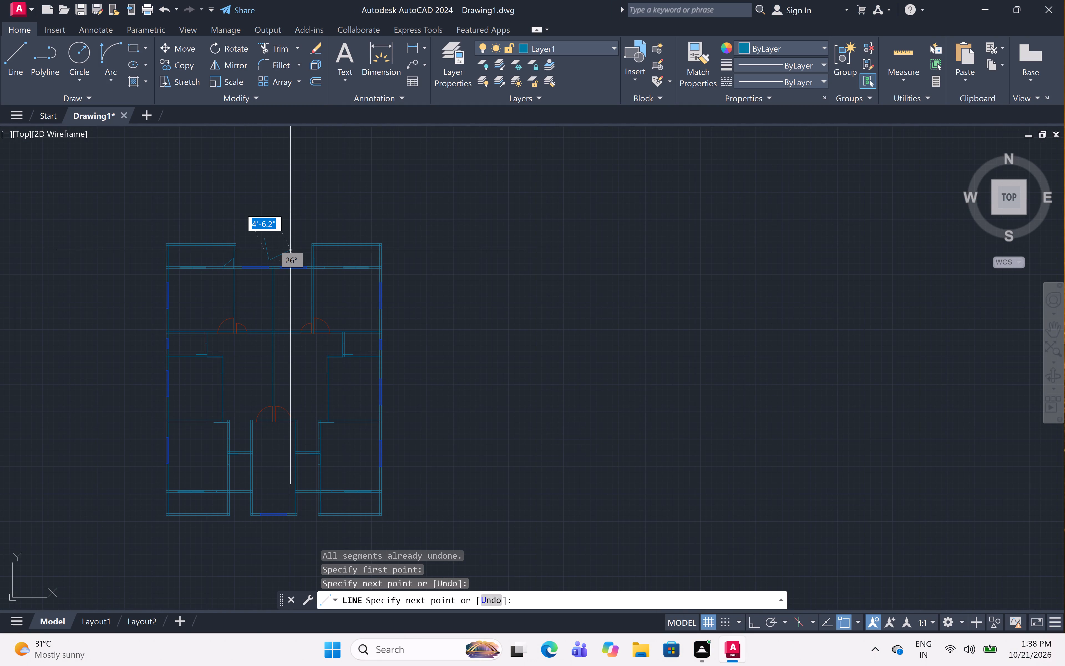
pyautogui.click(454, 132)
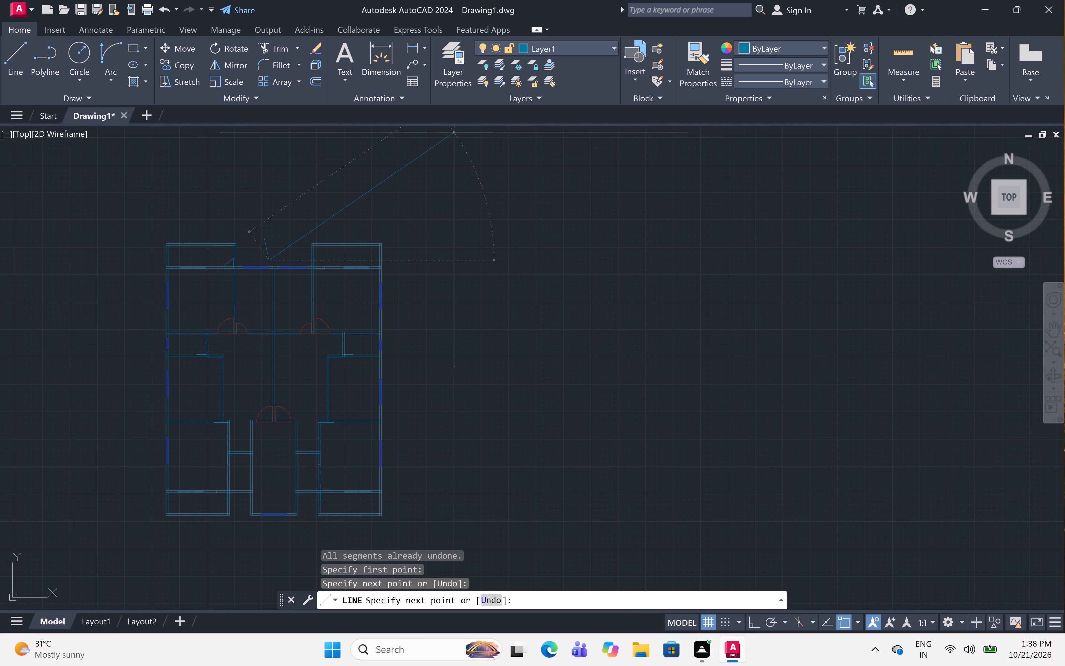
pyautogui.hotkey('ctrl', 'z')
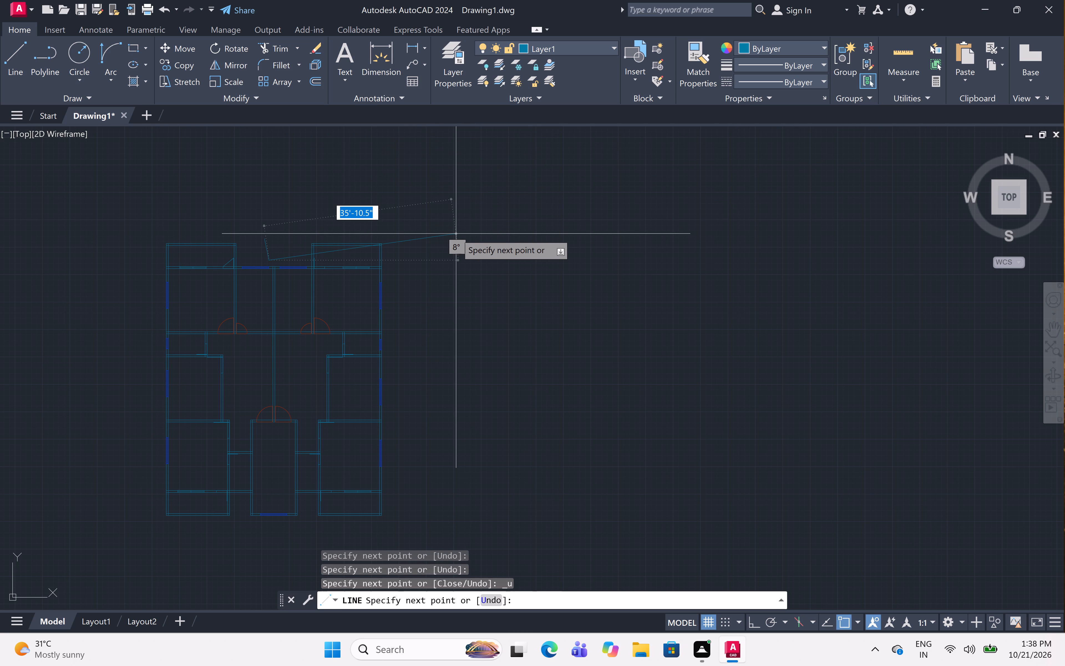
pyautogui.hotkey('ctrl', 'z')
pyautogui.hotkey('ctrl', 'z')
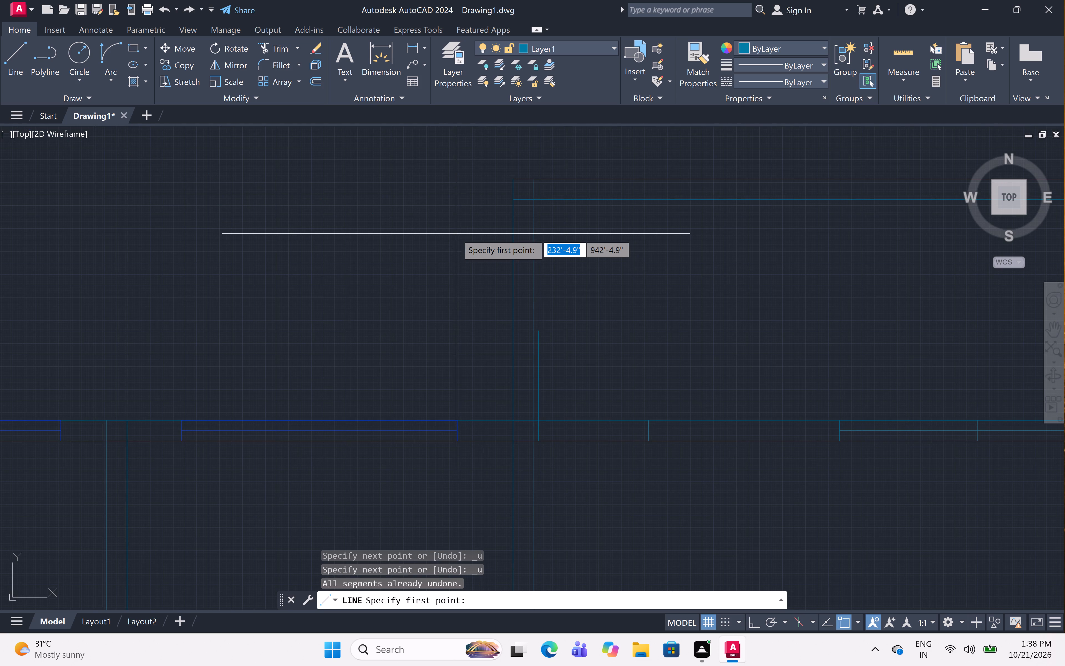
# Draw a diagonal line in the plan's small left-hand room from the door leaf's free end to the opening's jamb in the short vertical wall.
pyautogui.scroll(-5, 457, 234)
pyautogui.scroll(2, 377, 269)
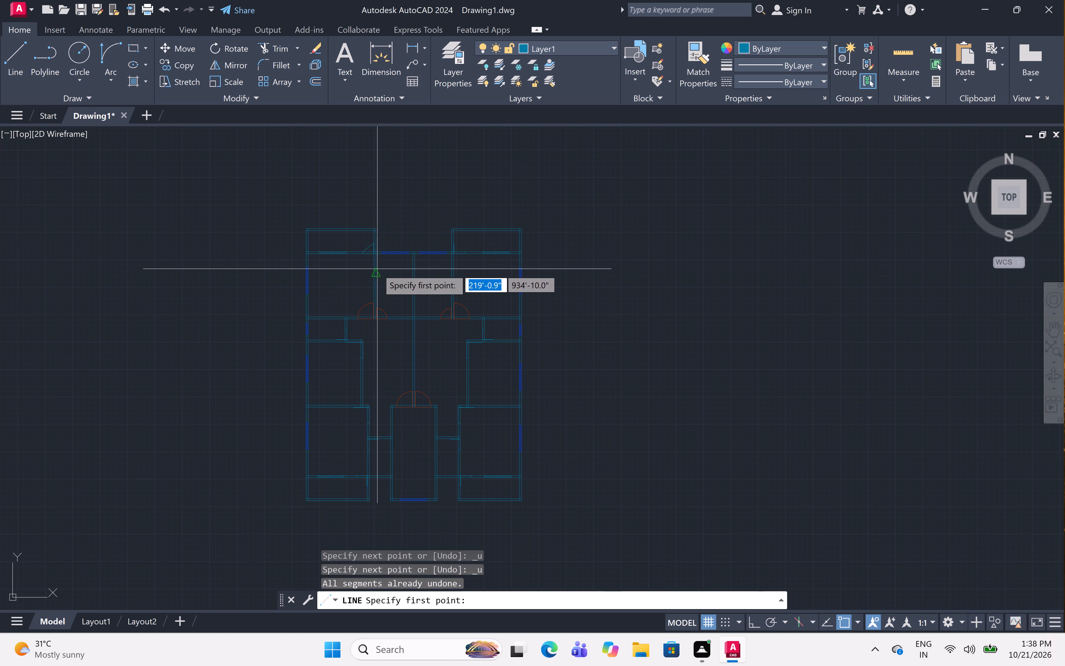
pyautogui.scroll(2, 377, 269)
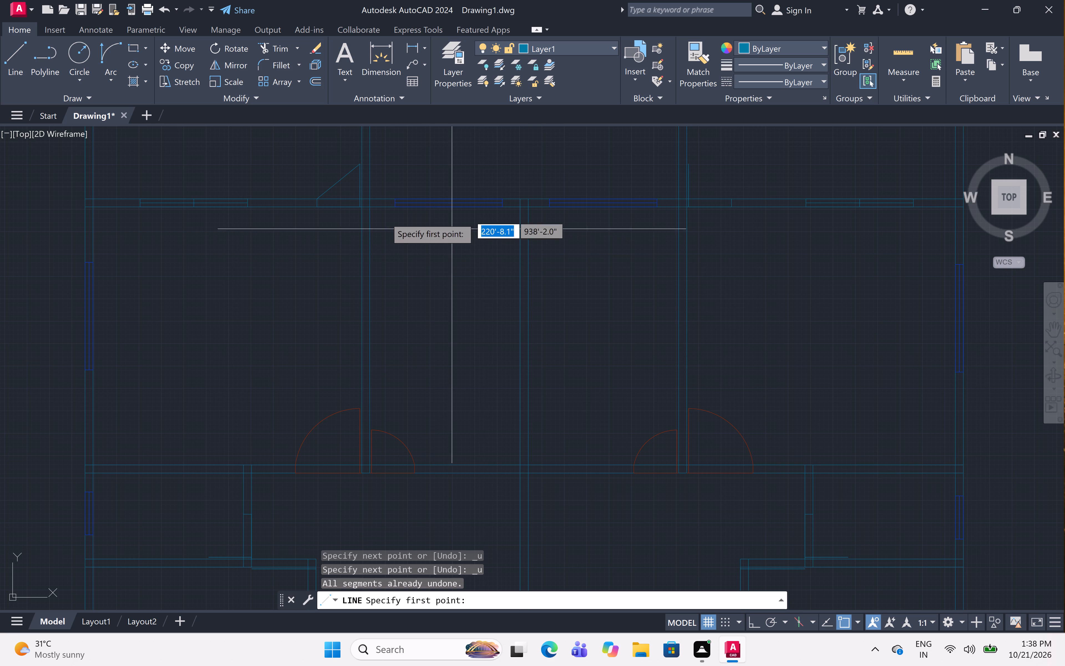
pyautogui.scroll(-3, 453, 281)
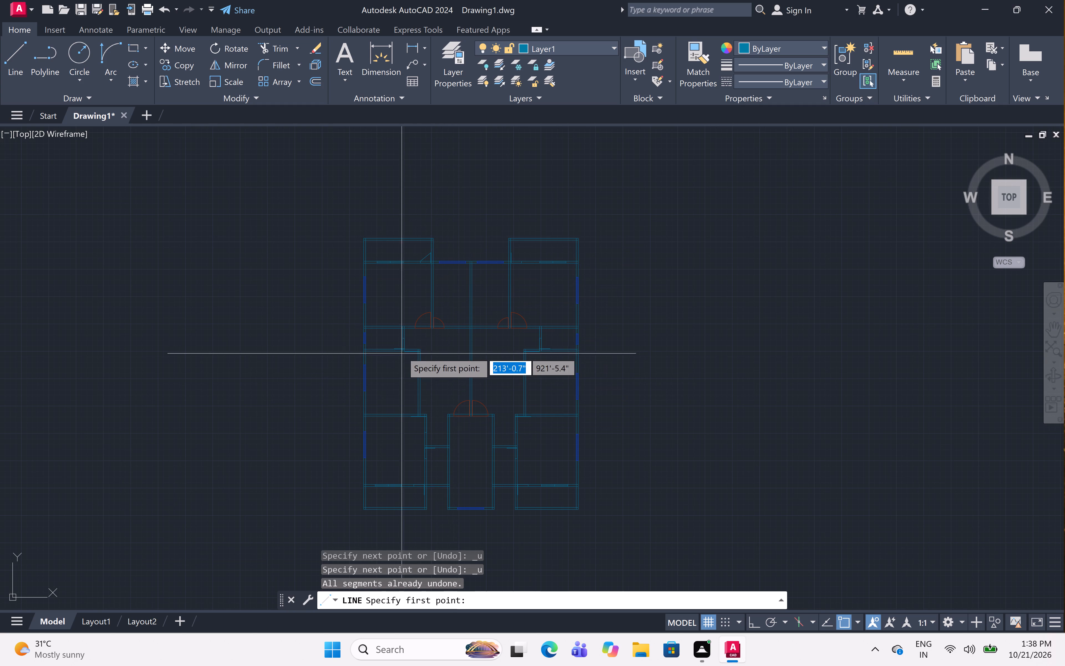
pyautogui.scroll(5, 394, 344)
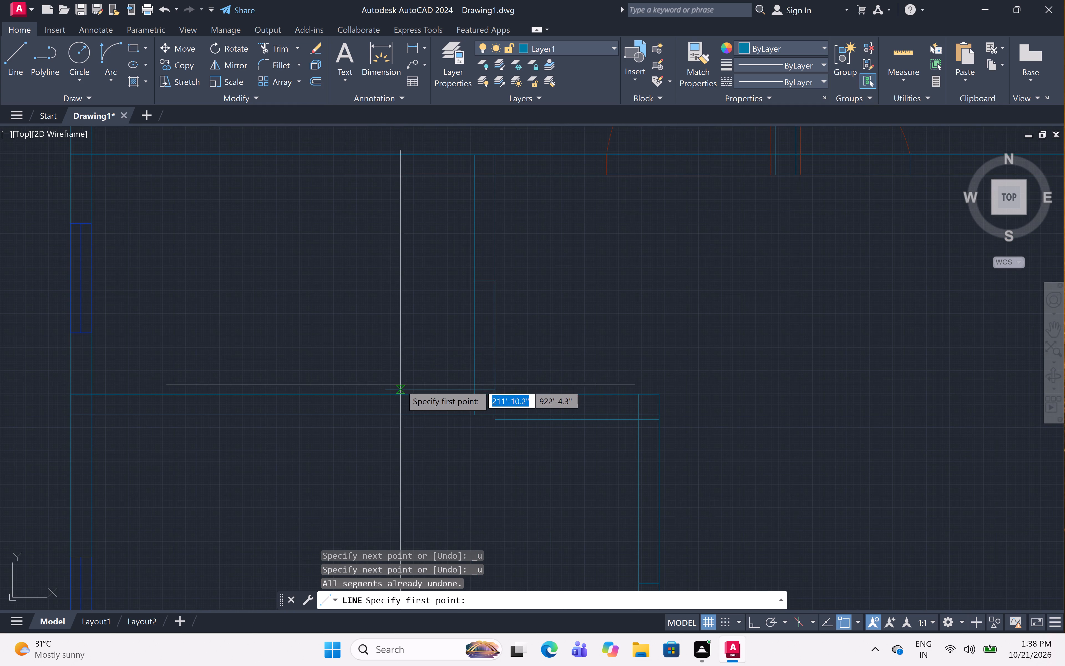
pyautogui.click(386, 387)
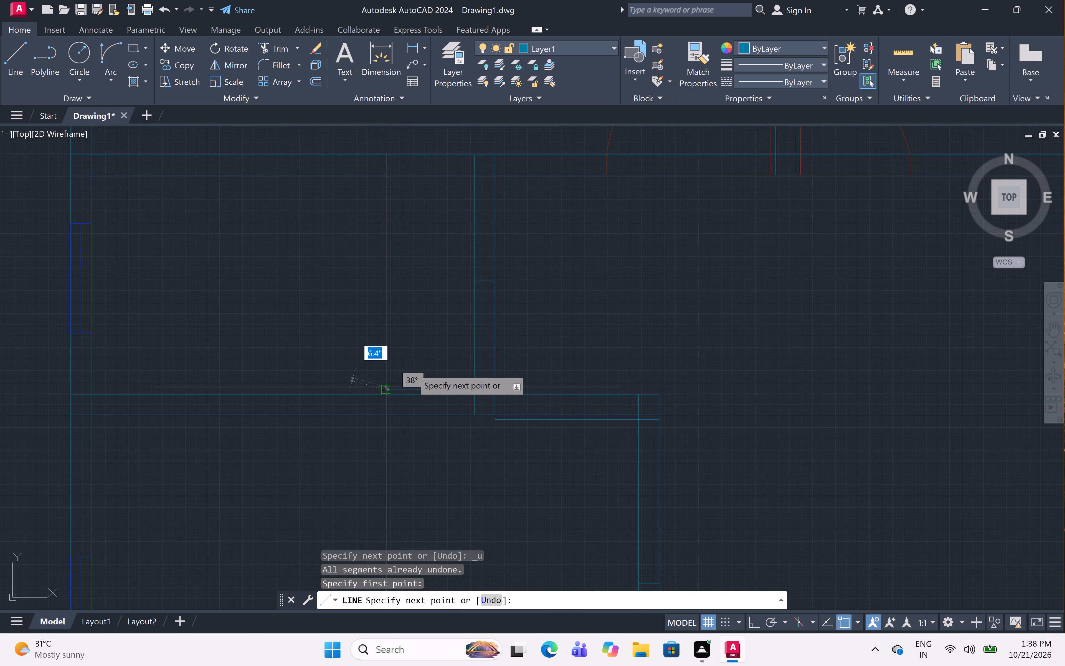
pyautogui.click(476, 283)
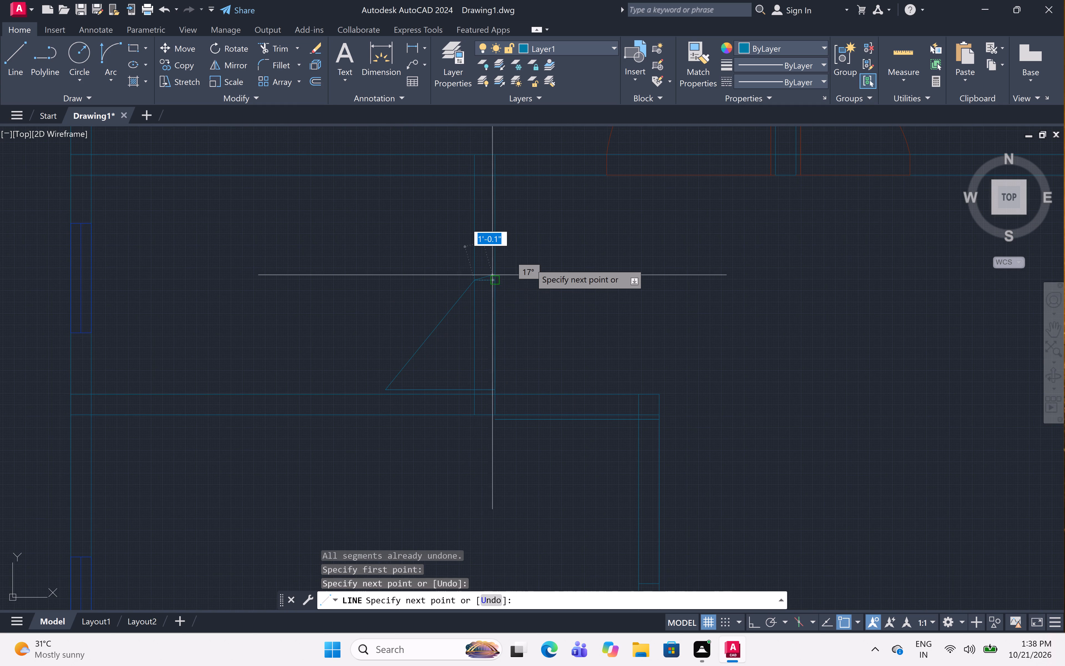
pyautogui.press('space')
# Draw a diagonal line in the middle-left room from the door leaf's free end to the opening's jamb in the room's right wall.
pyautogui.scroll(-5, 533, 261)
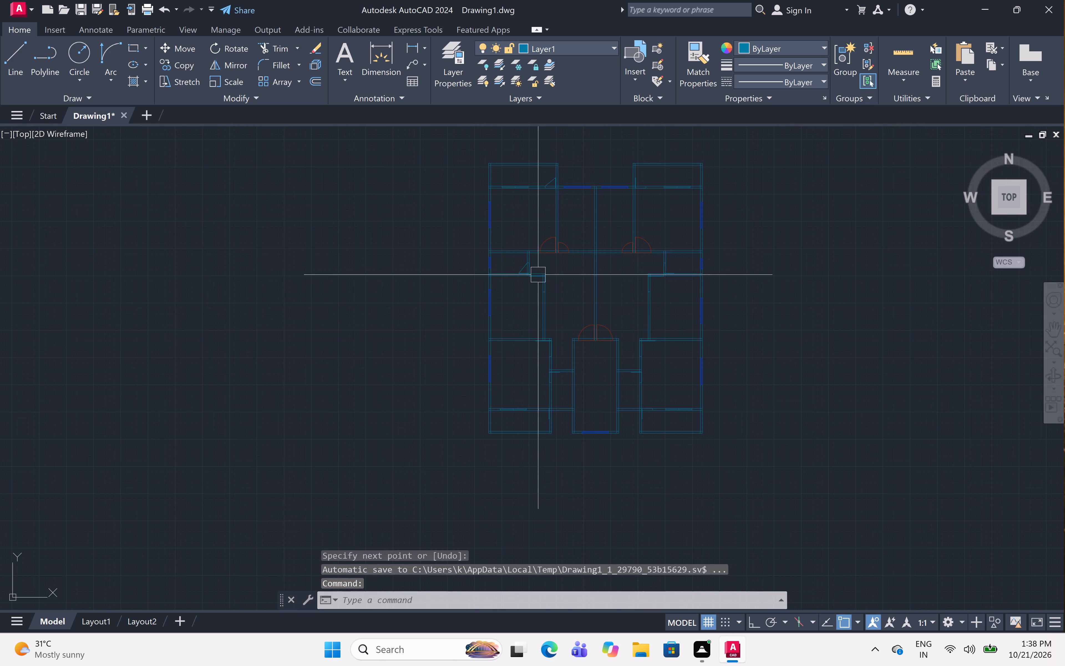
pyautogui.scroll(5, 529, 277)
pyautogui.moveTo(559, 322); pyautogui.dragTo(552, 311, button='middle')
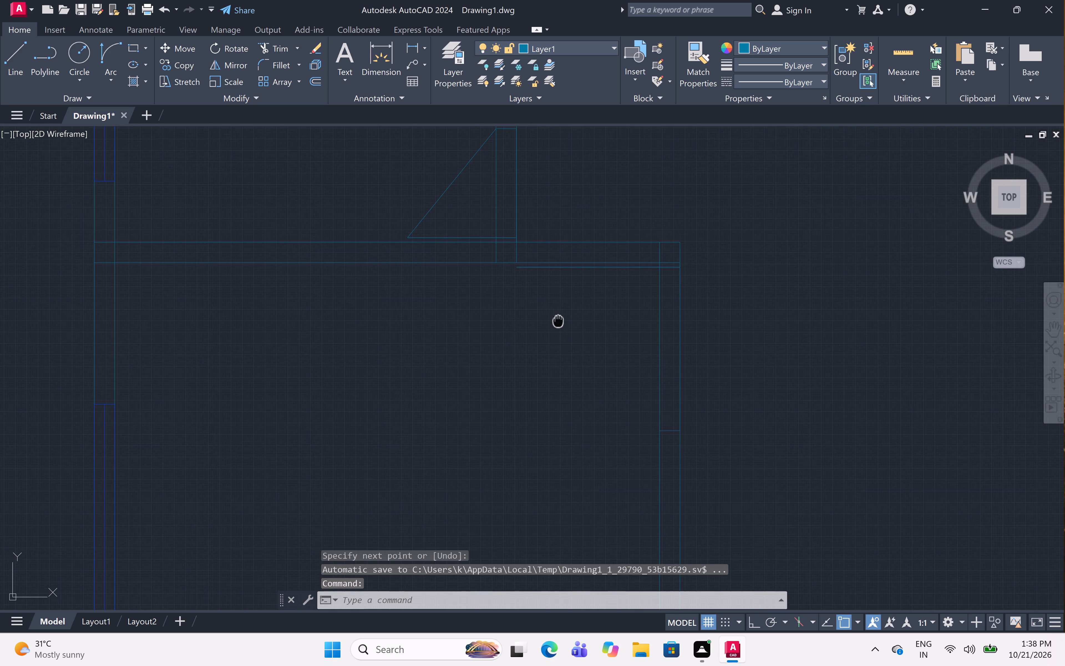
pyautogui.moveTo(552, 311); pyautogui.dragTo(542, 297, button='middle')
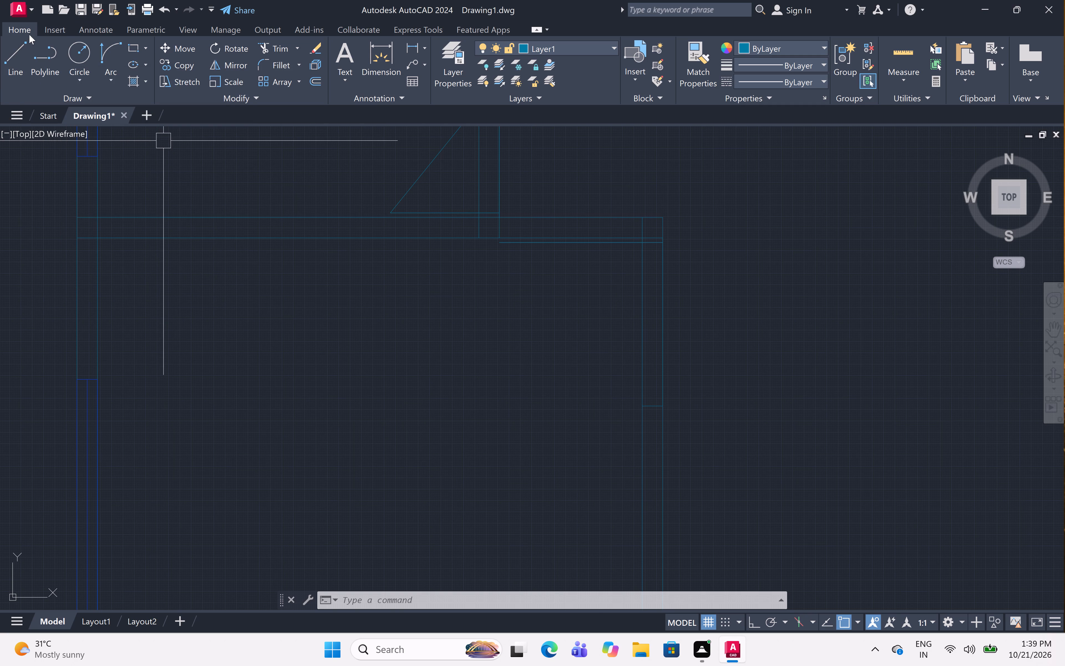
pyautogui.click(13, 45)
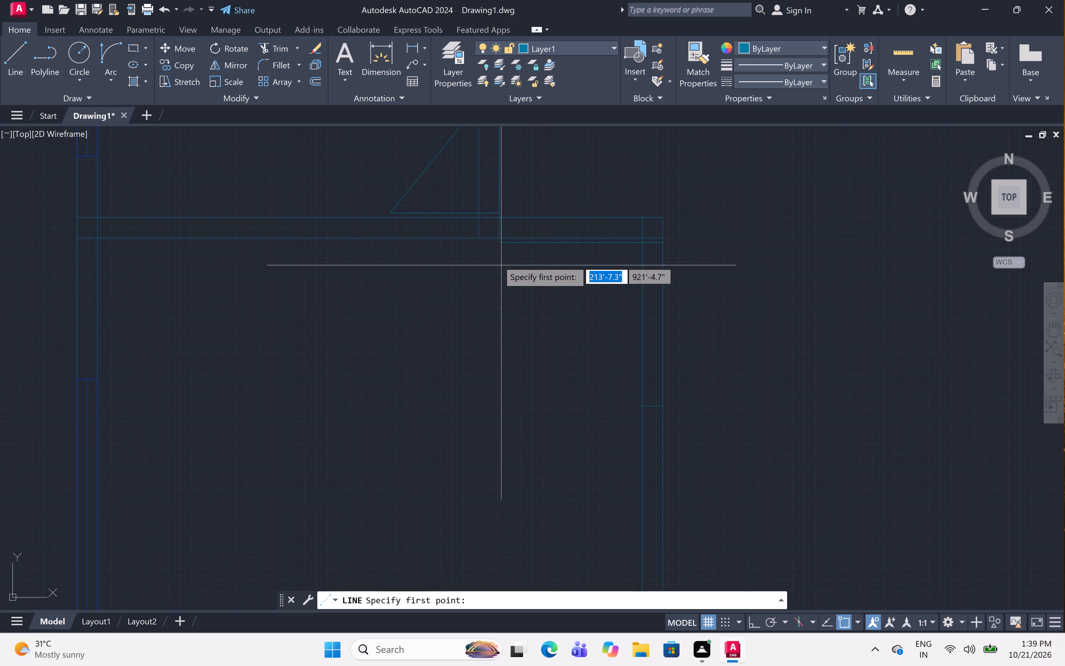
pyautogui.click(500, 243)
pyautogui.click(641, 409)
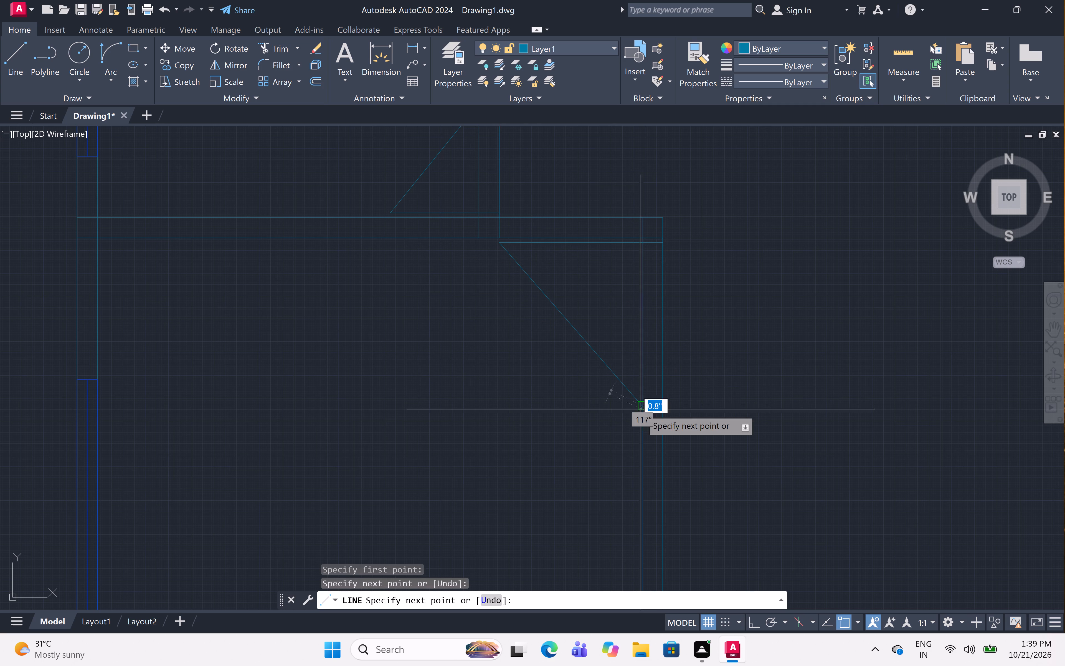
pyautogui.press('space')
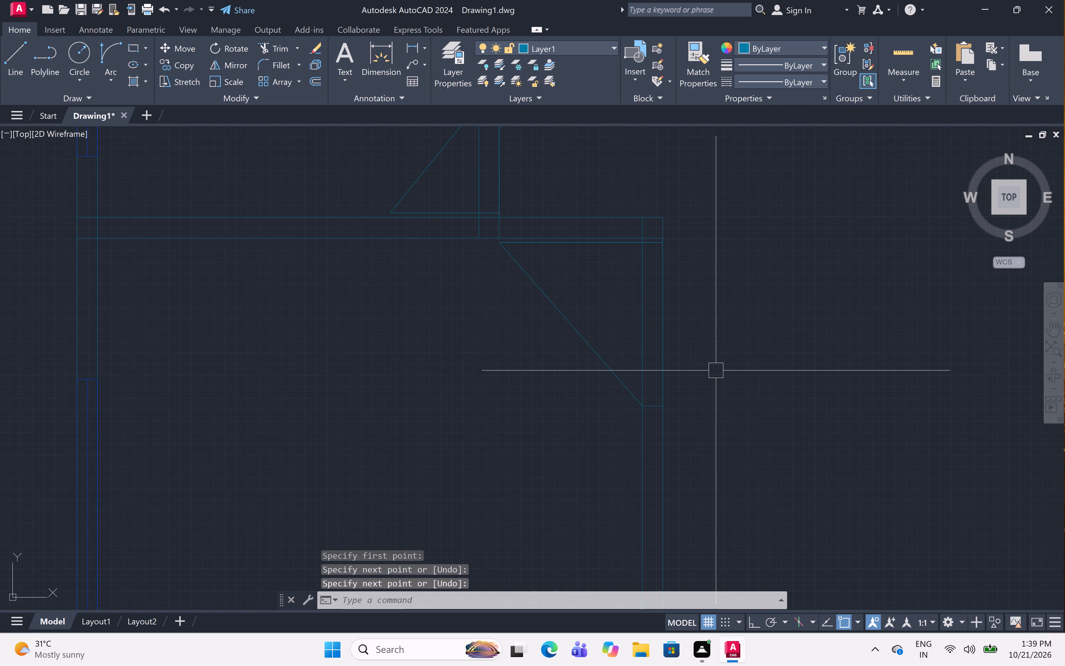
# Draw a diagonal line about 4' long in the lower-left room from the door leaf's free end to the jamb in its right wall.
pyautogui.scroll(-4, 501, 126)
pyautogui.scroll(-2, 504, 158)
pyautogui.scroll(-2, 586, 270)
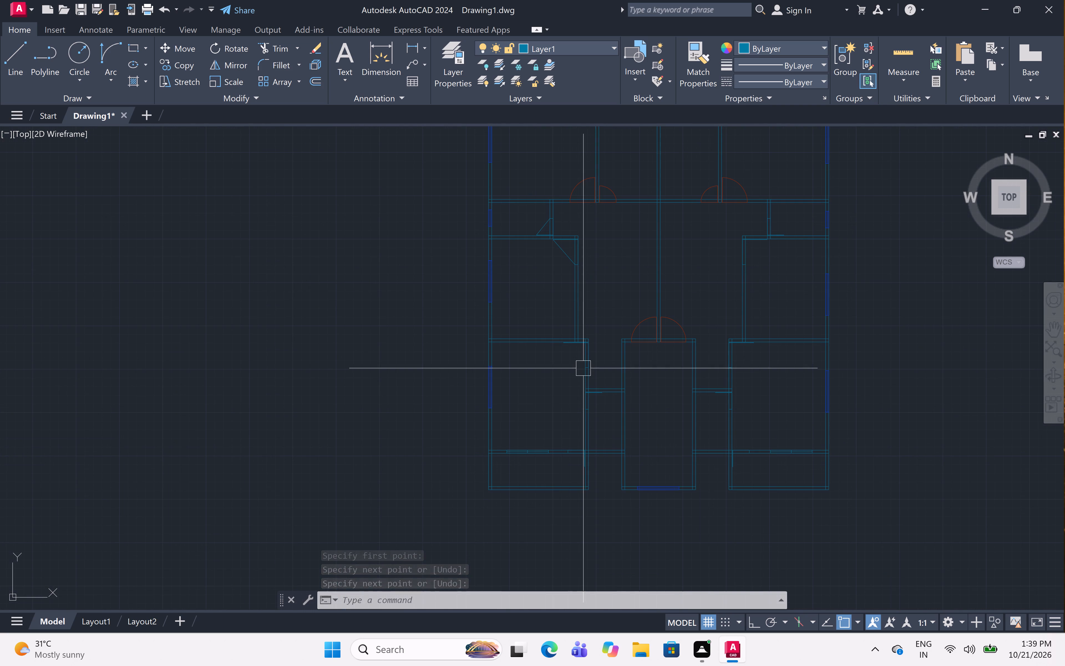
pyautogui.scroll(5, 570, 345)
pyautogui.moveTo(587, 406); pyautogui.dragTo(511, 295, button='middle')
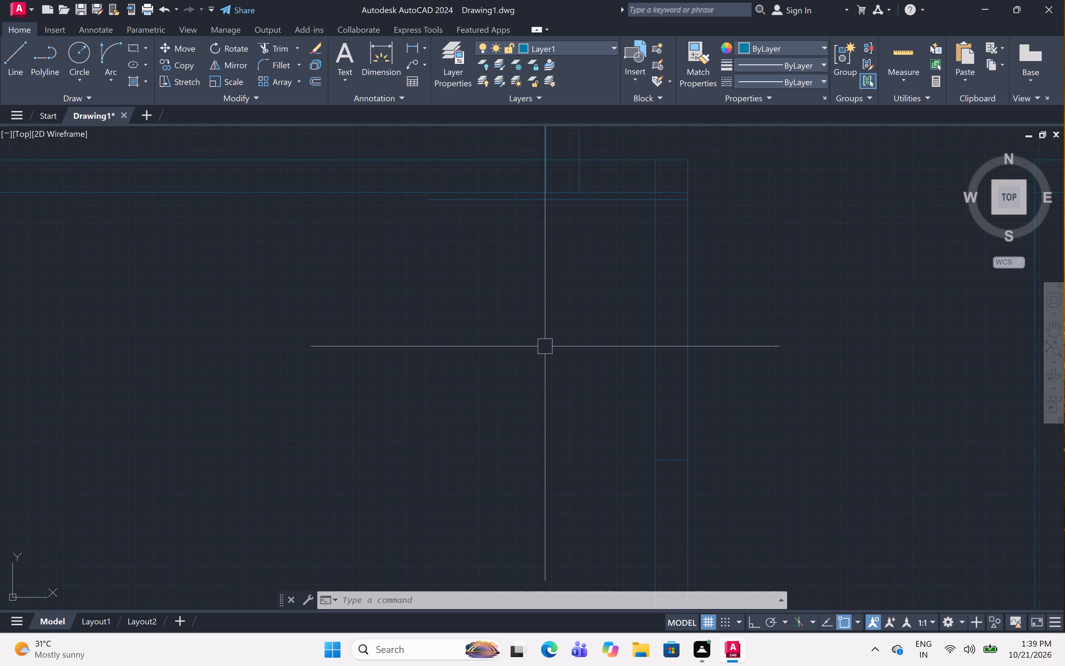
pyautogui.write('l')
pyautogui.press('space')
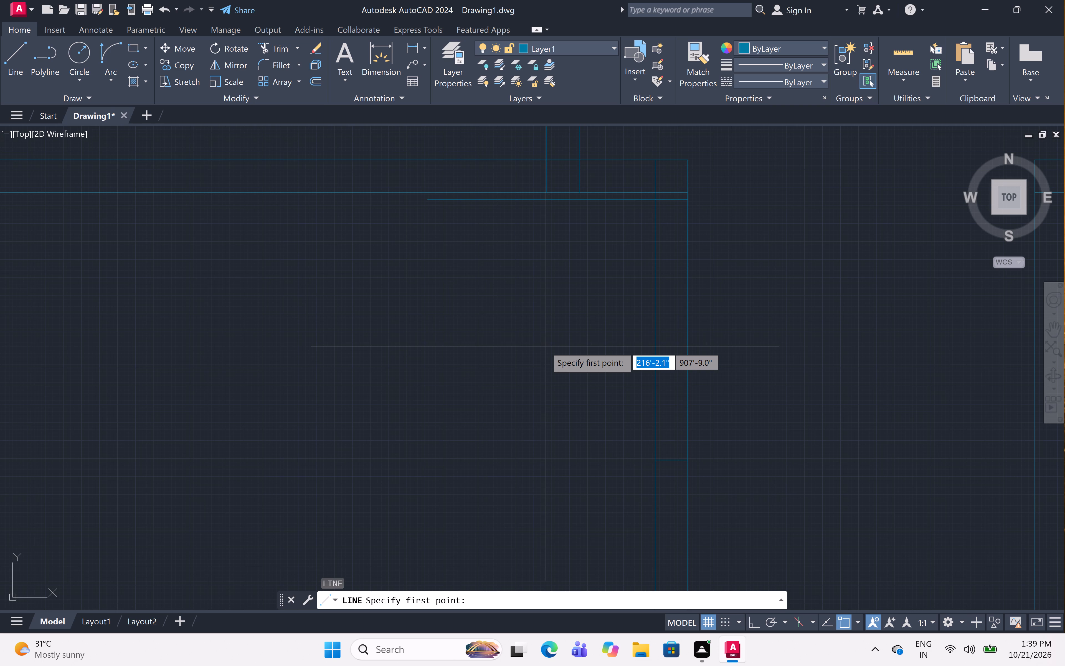
pyautogui.click(428, 198)
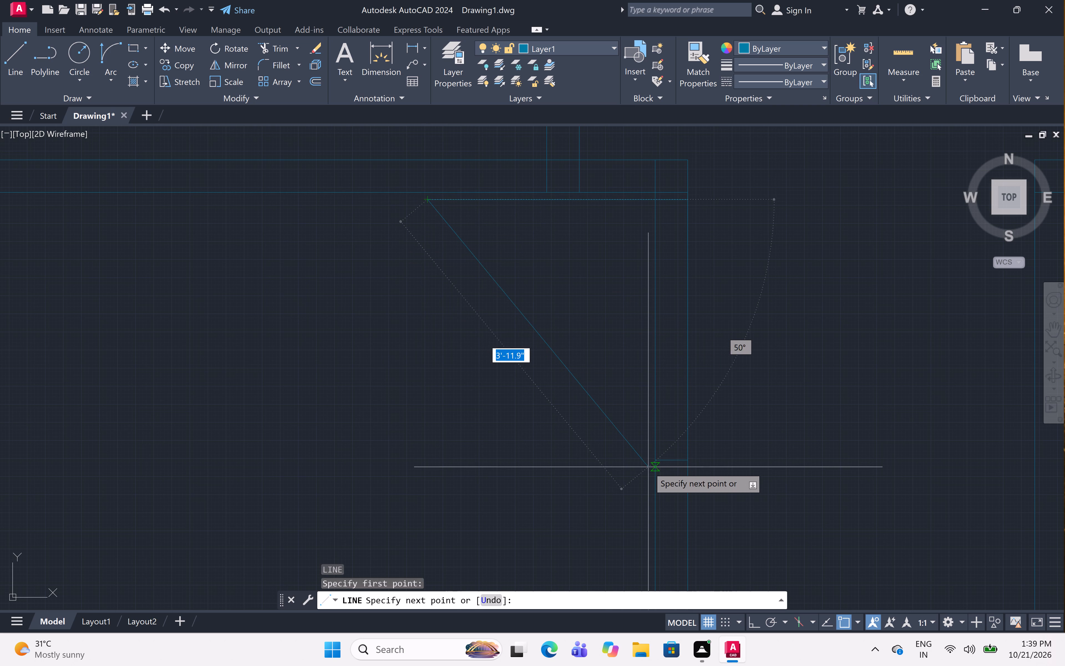
pyautogui.click(659, 457)
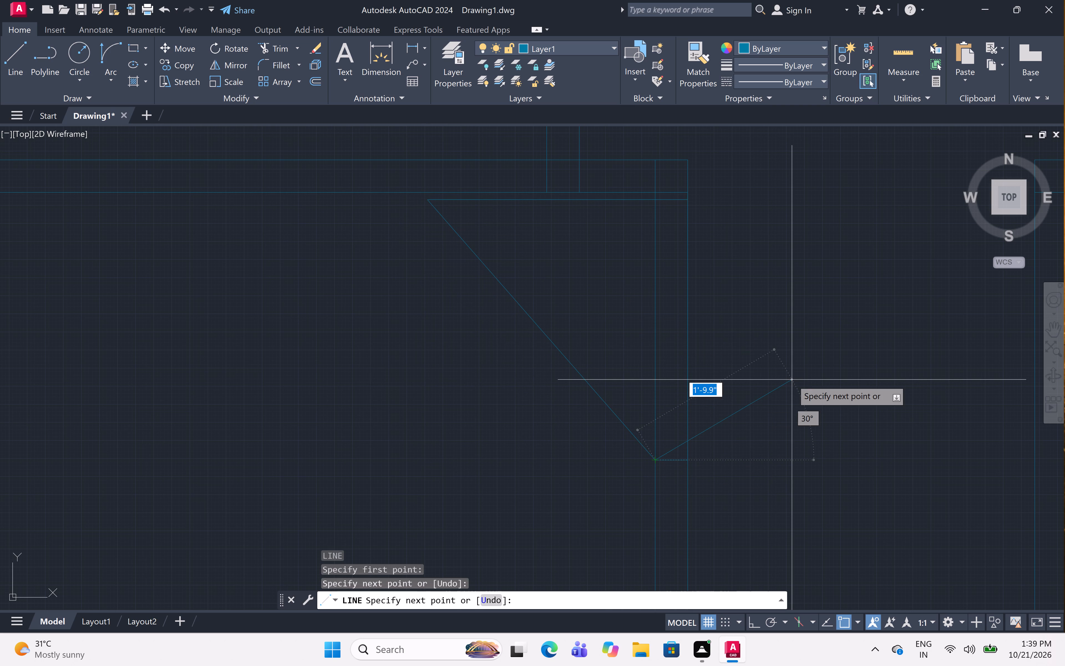
pyautogui.press('space')
# Draw a diagonal line about 2'-6" long from door leaf end to jamb in the space between the lower-left and bottom central rooms.
pyautogui.scroll(-5, 745, 304)
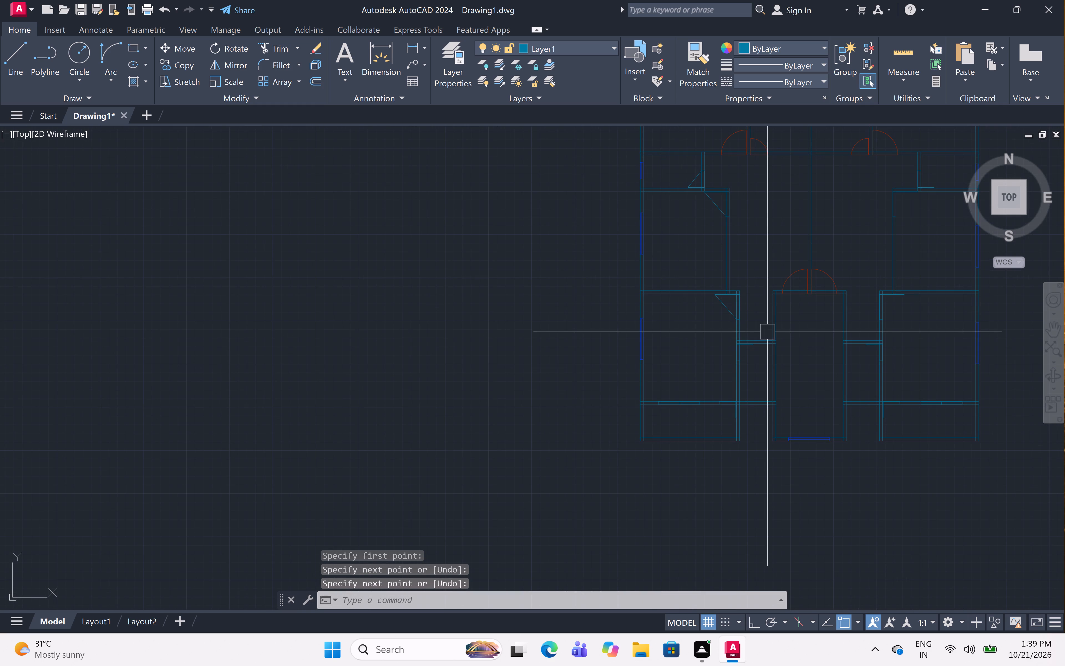
pyautogui.scroll(4, 750, 355)
pyautogui.moveTo(750, 355); pyautogui.dragTo(635, 321, button='middle')
pyautogui.scroll(1, 635, 321)
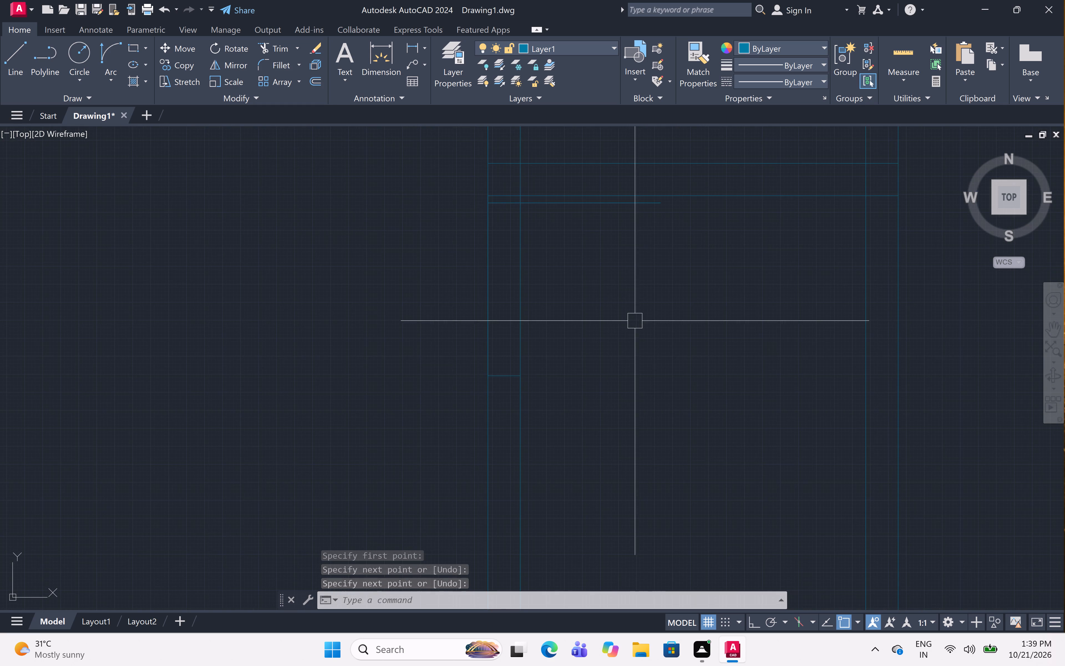
pyautogui.moveTo(635, 321); pyautogui.dragTo(612, 343, button='middle')
pyautogui.write('l')
pyautogui.press('space')
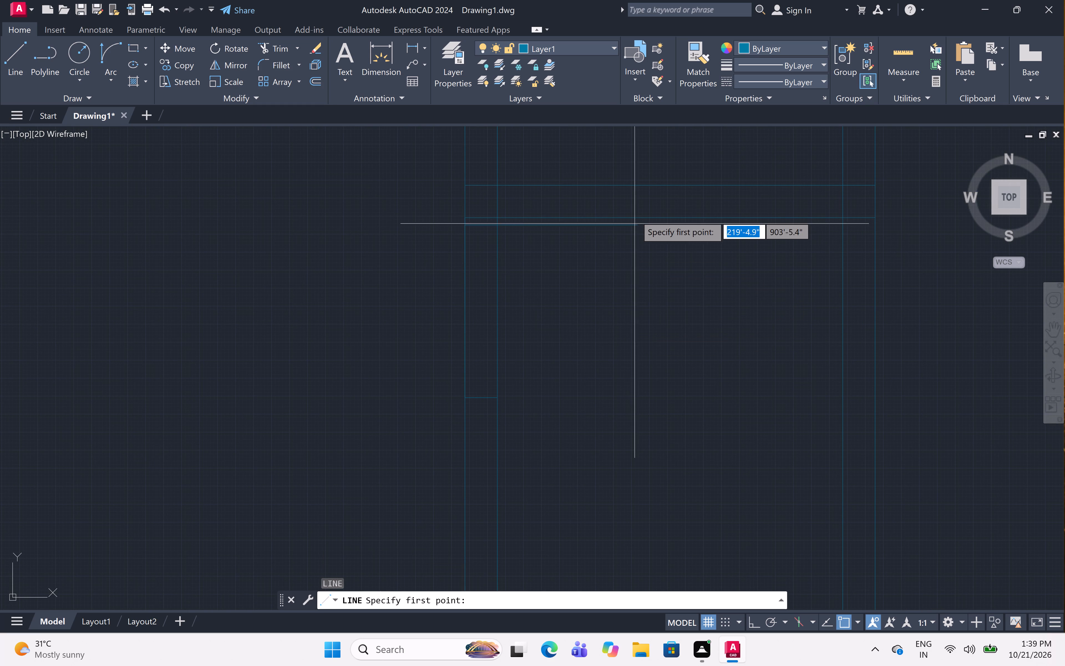
pyautogui.click(639, 227)
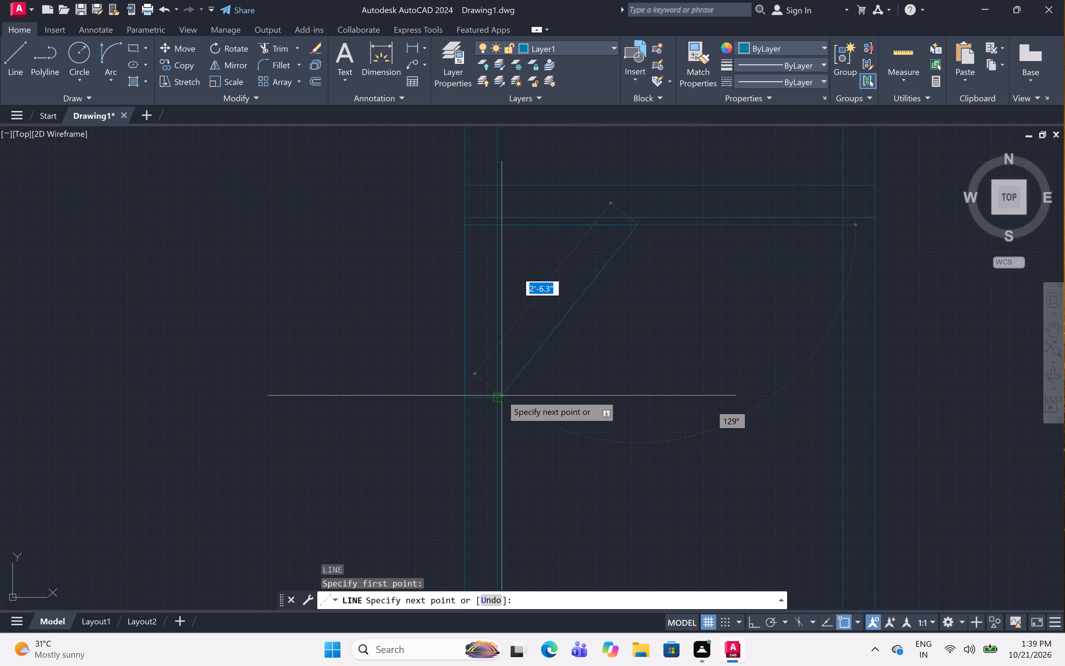
pyautogui.click(499, 396)
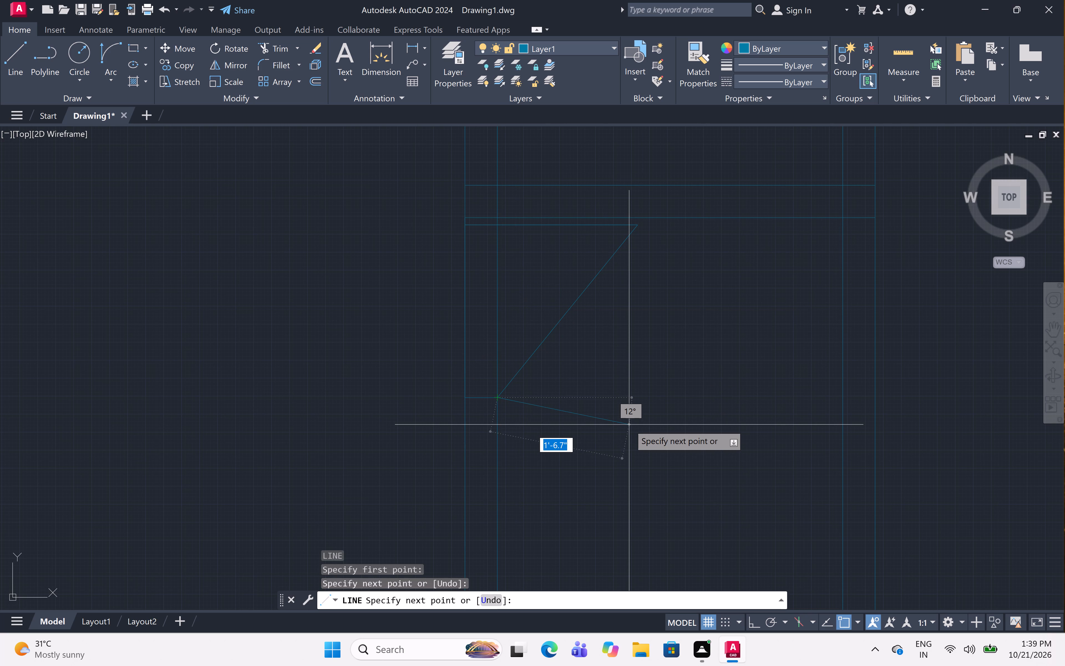
pyautogui.press('Escape')
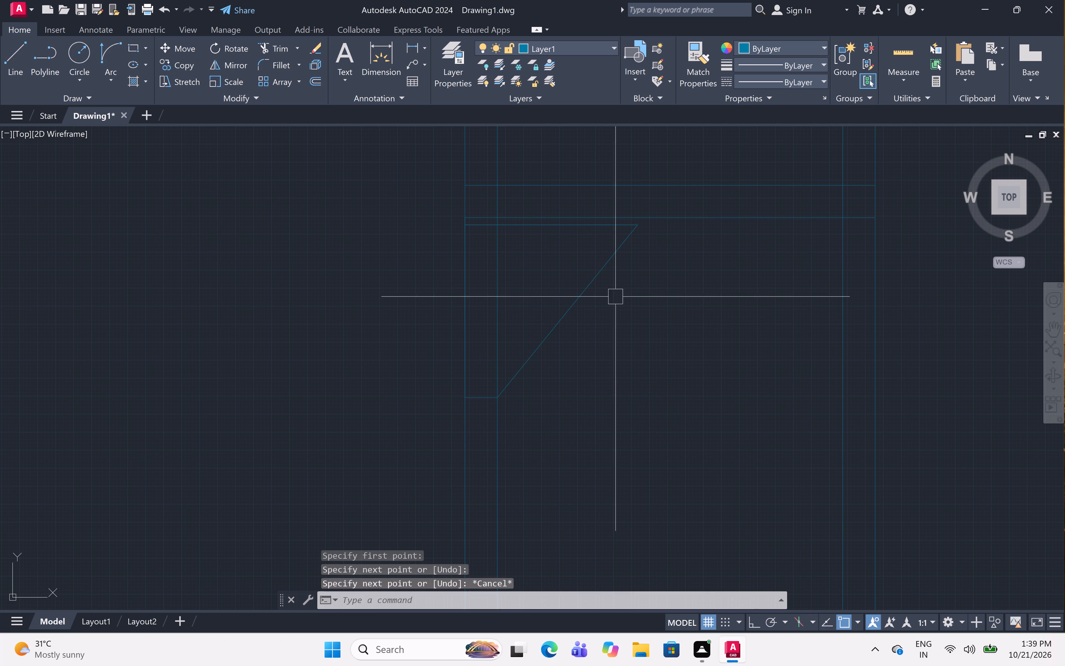
# Draw a diagonal line in the strip below the lower-left room from the door leaf's free end to the opening's far jamb in the horizontal wall.
pyautogui.scroll(-5, 611, 292)
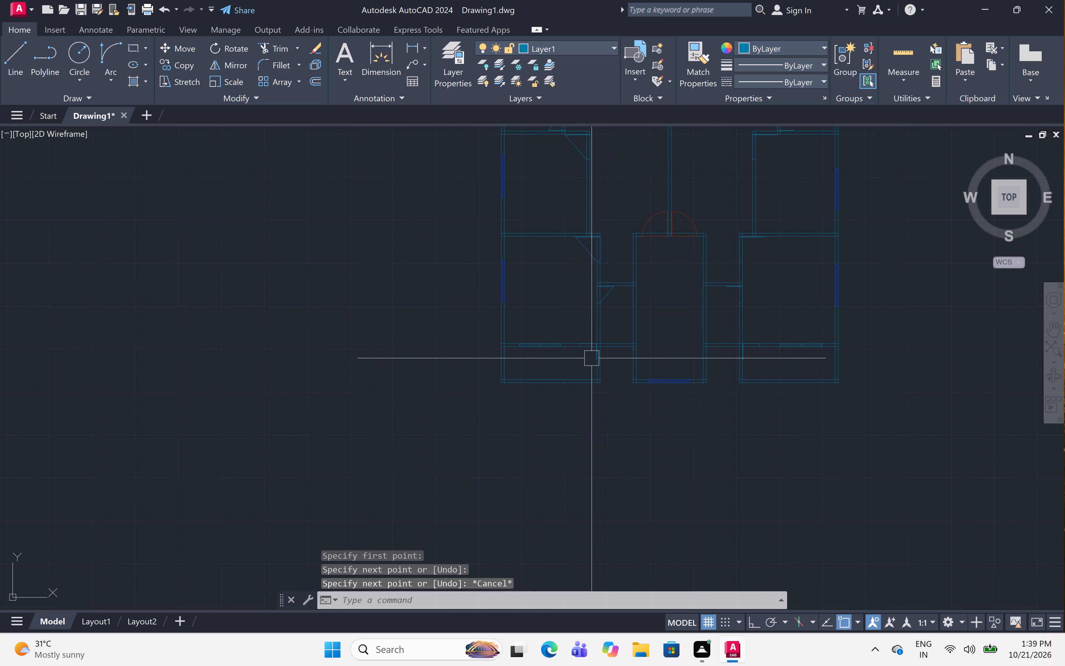
pyautogui.scroll(6, 596, 361)
pyautogui.write('l')
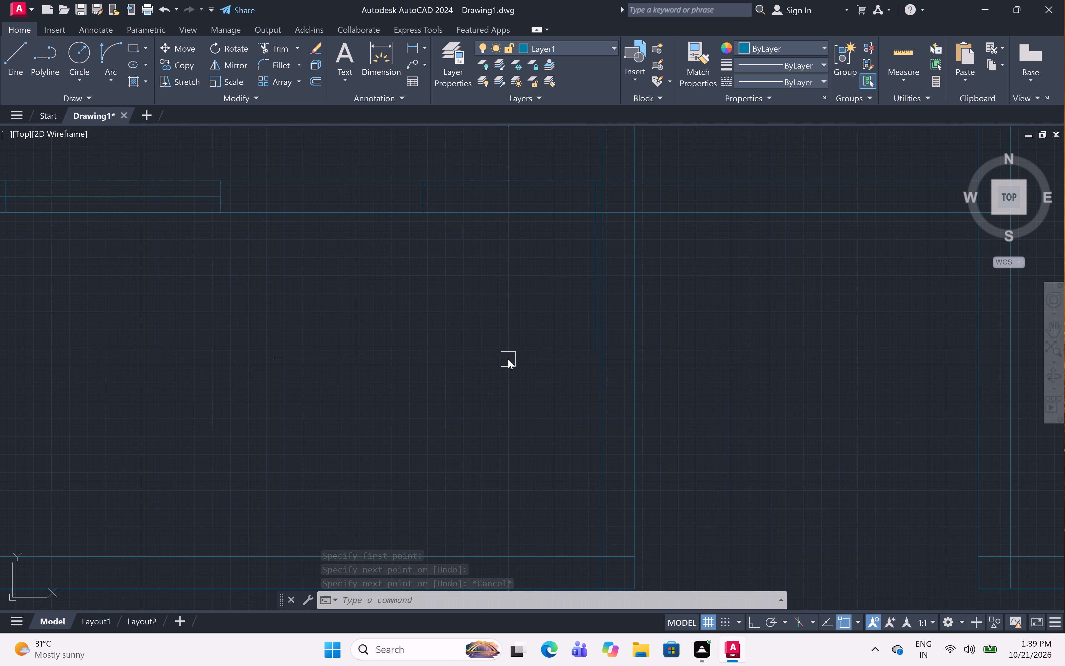
pyautogui.press('space')
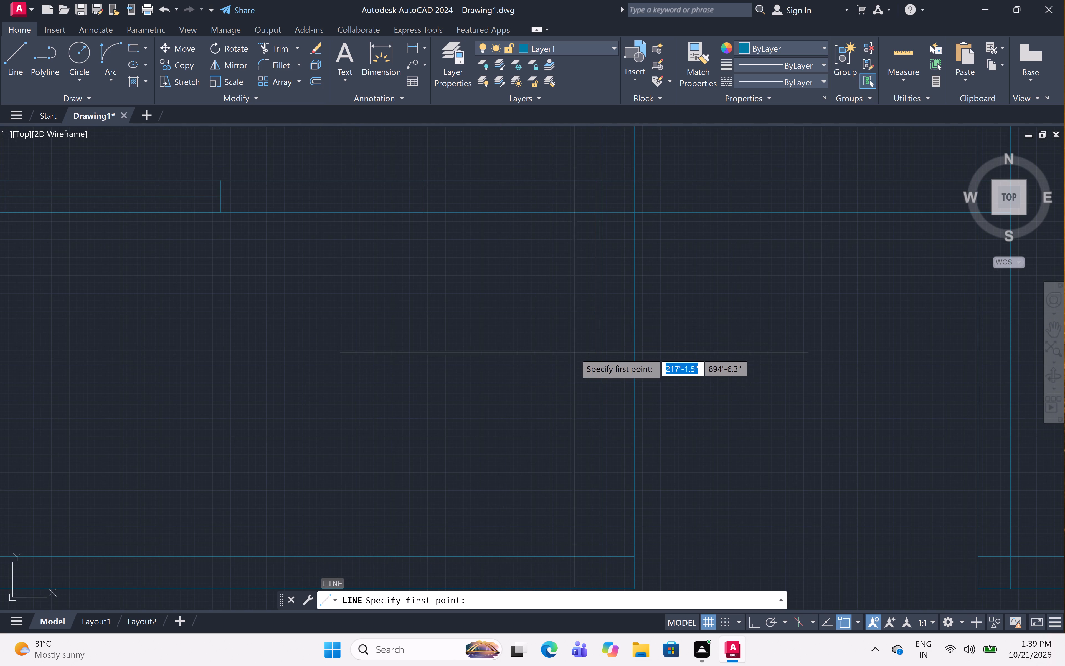
pyautogui.click(596, 355)
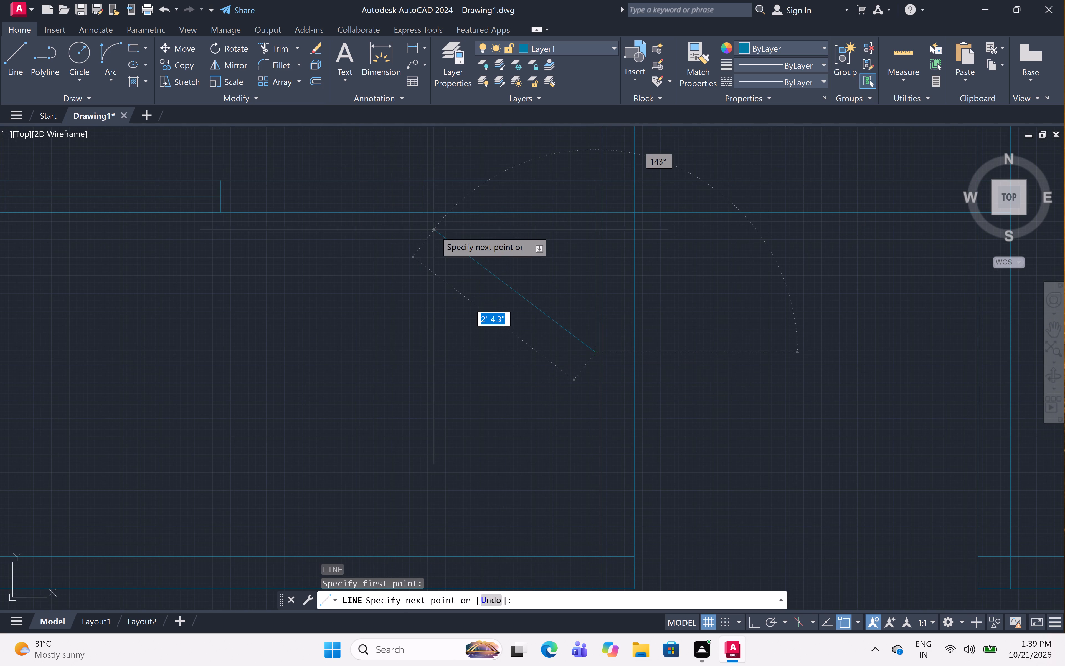
pyautogui.click(421, 211)
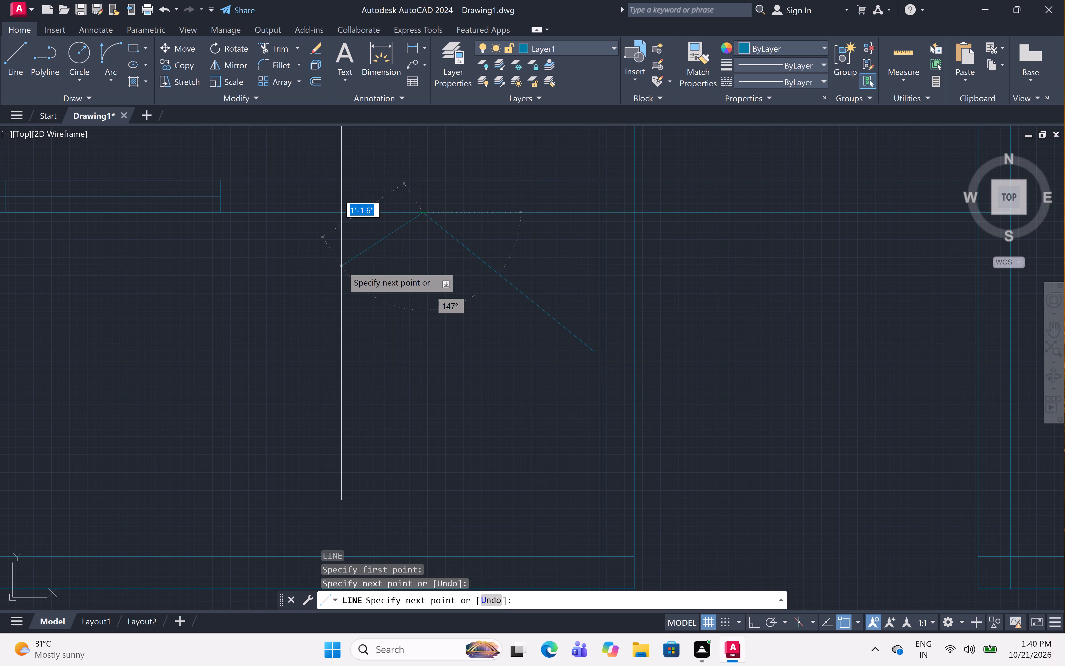
pyautogui.press('Escape')
# Draw a diagonal line about 4' long in the lower-right room from the door leaf's free end to the jamb in its left wall.
pyautogui.scroll(-6, 338, 269)
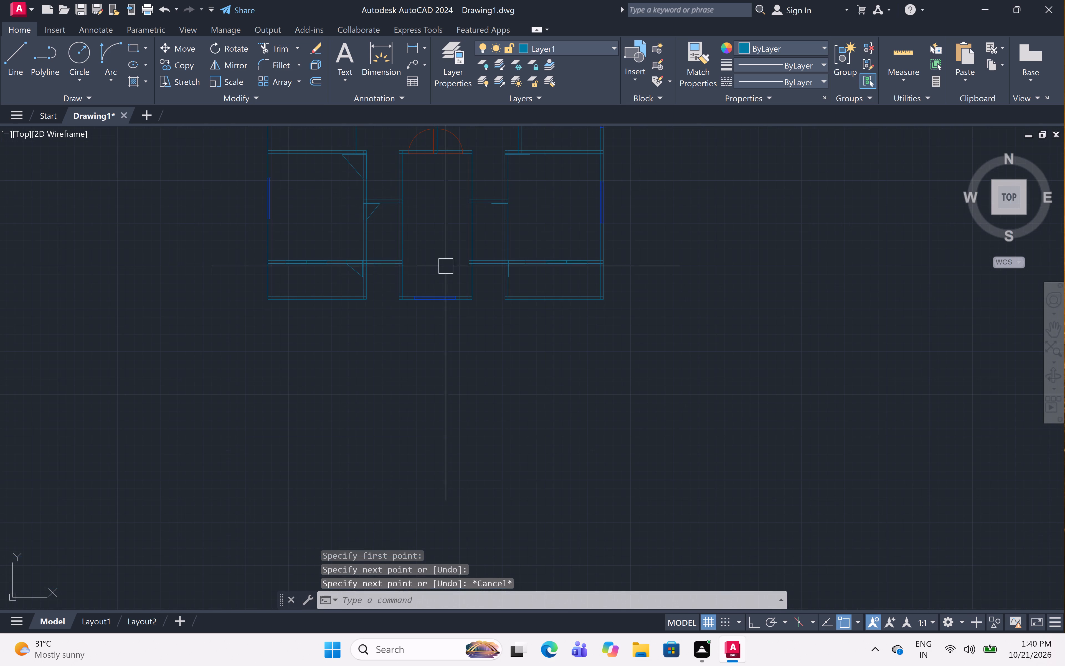
pyautogui.moveTo(464, 264); pyautogui.dragTo(463, 311, button='middle')
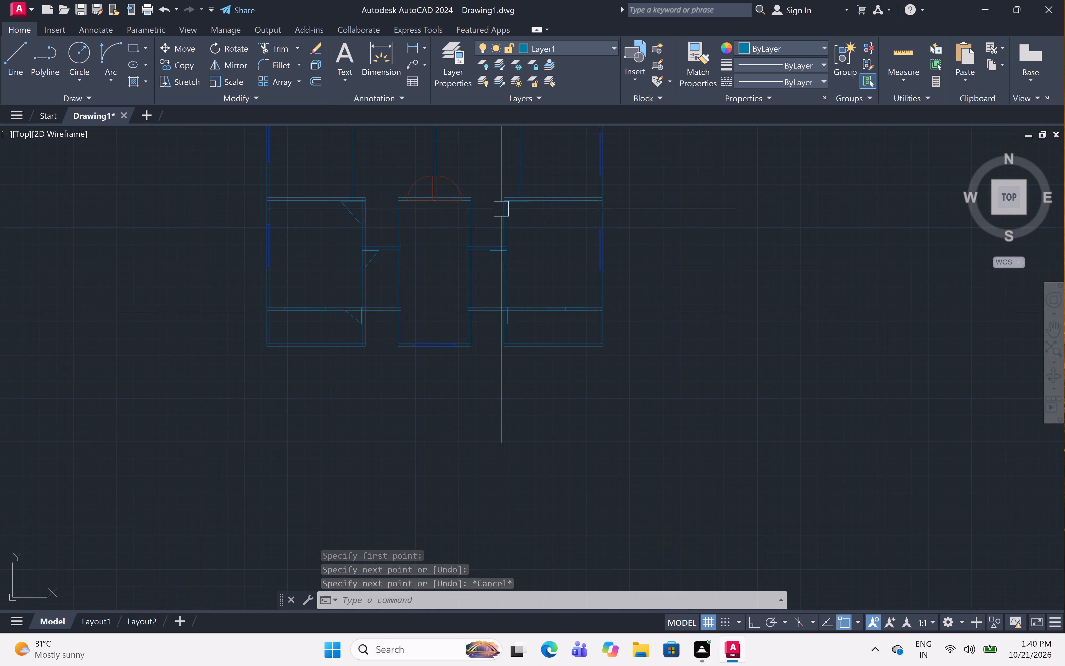
pyautogui.scroll(5, 531, 192)
pyautogui.scroll(-1, 523, 220)
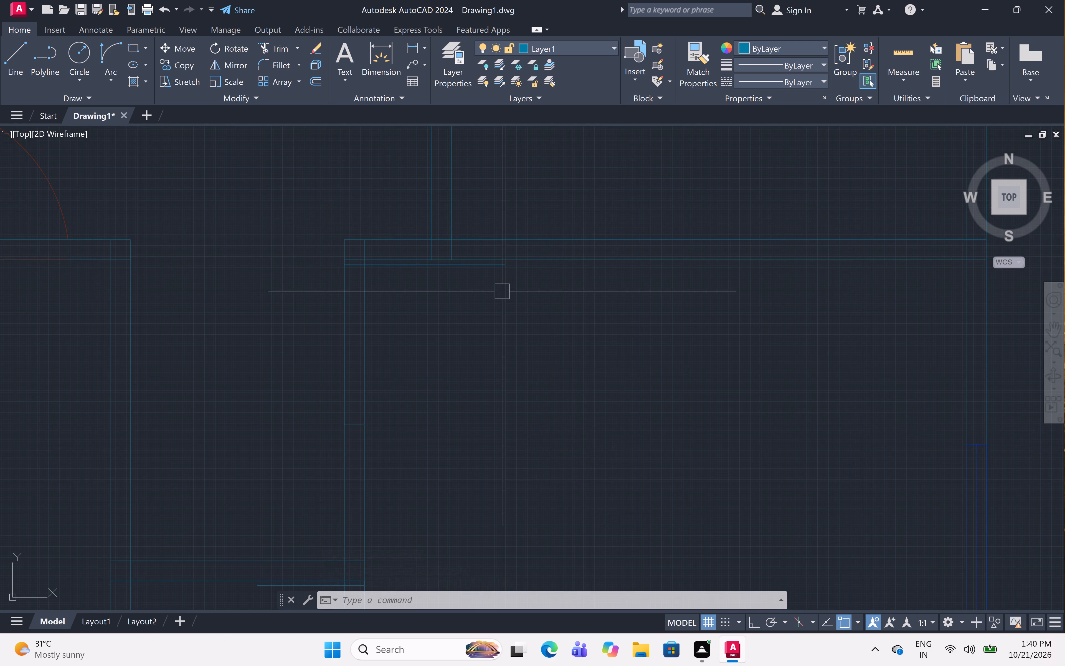
pyautogui.write('l')
pyautogui.press('space')
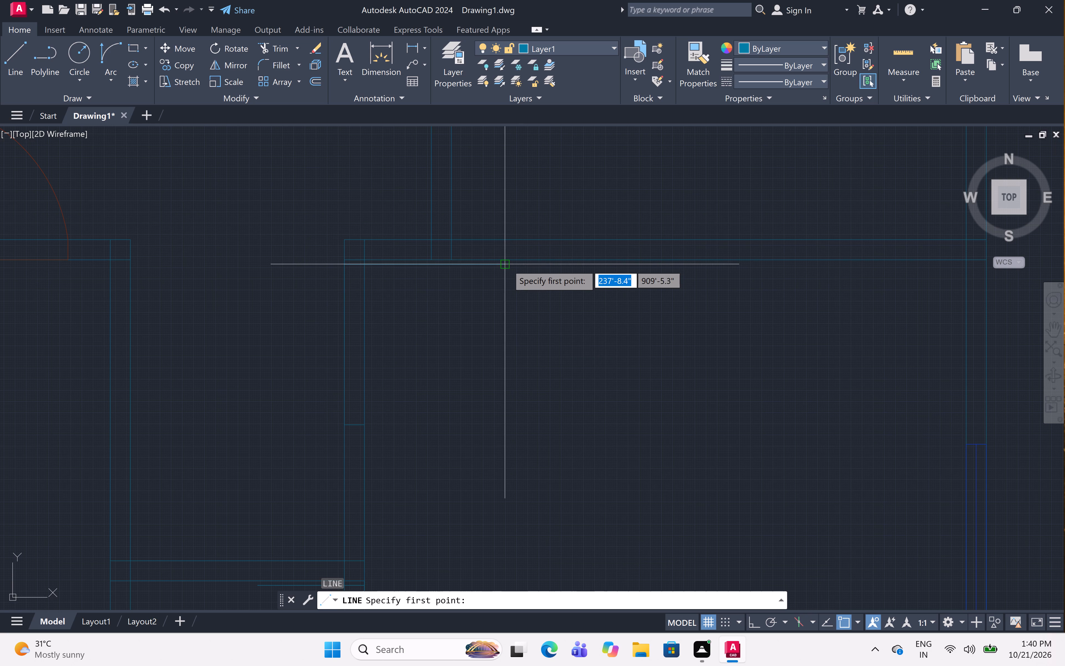
pyautogui.click(507, 264)
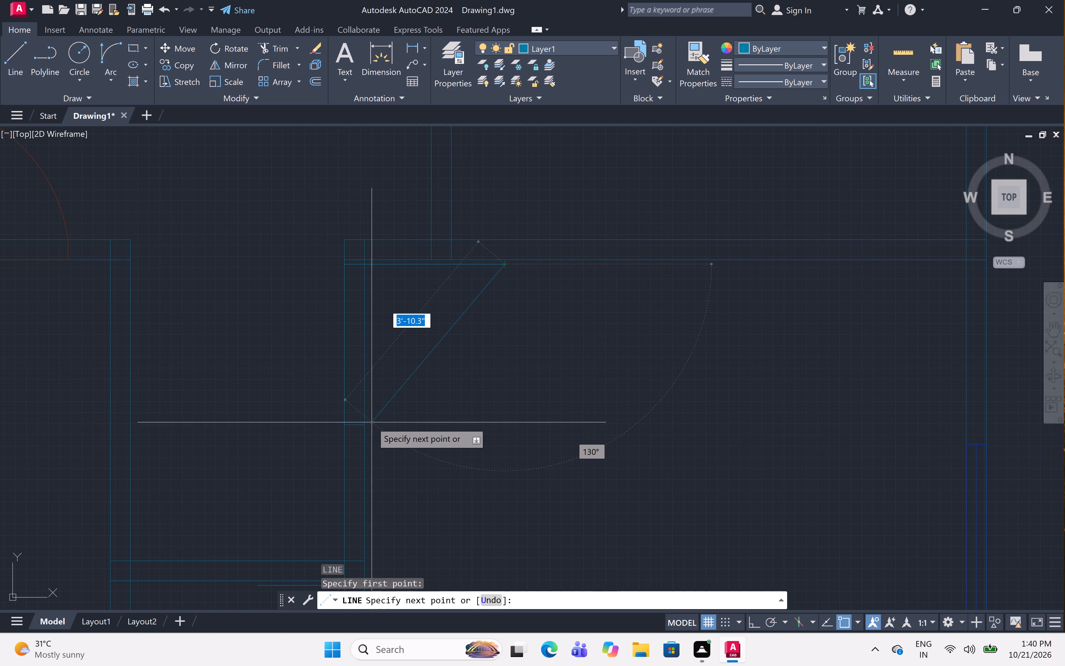
pyautogui.click(364, 423)
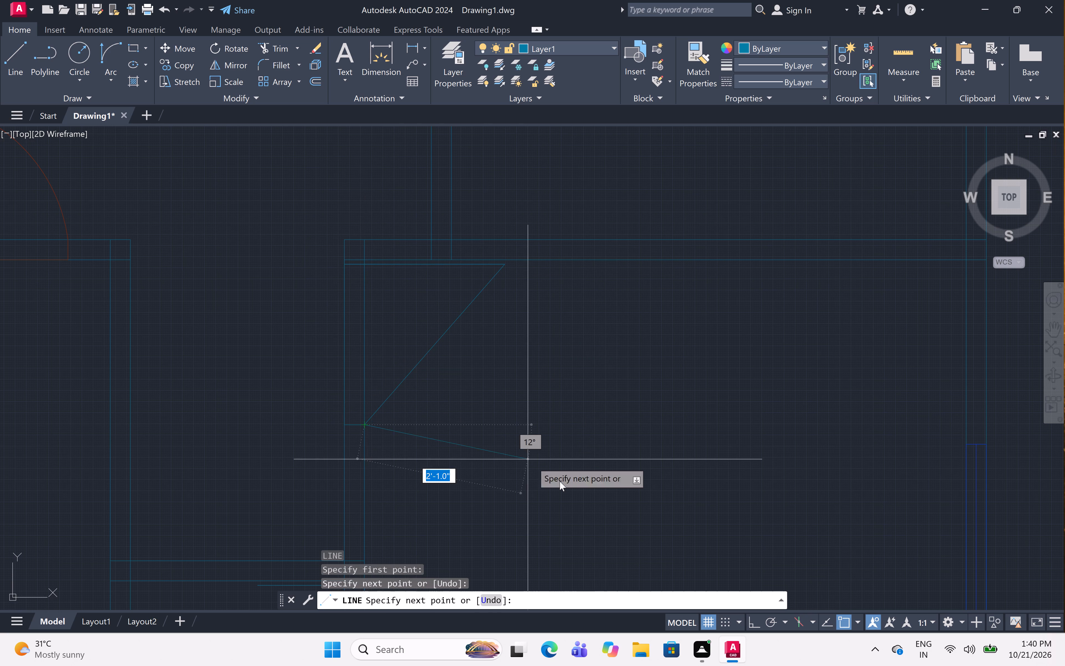
pyautogui.press('space')
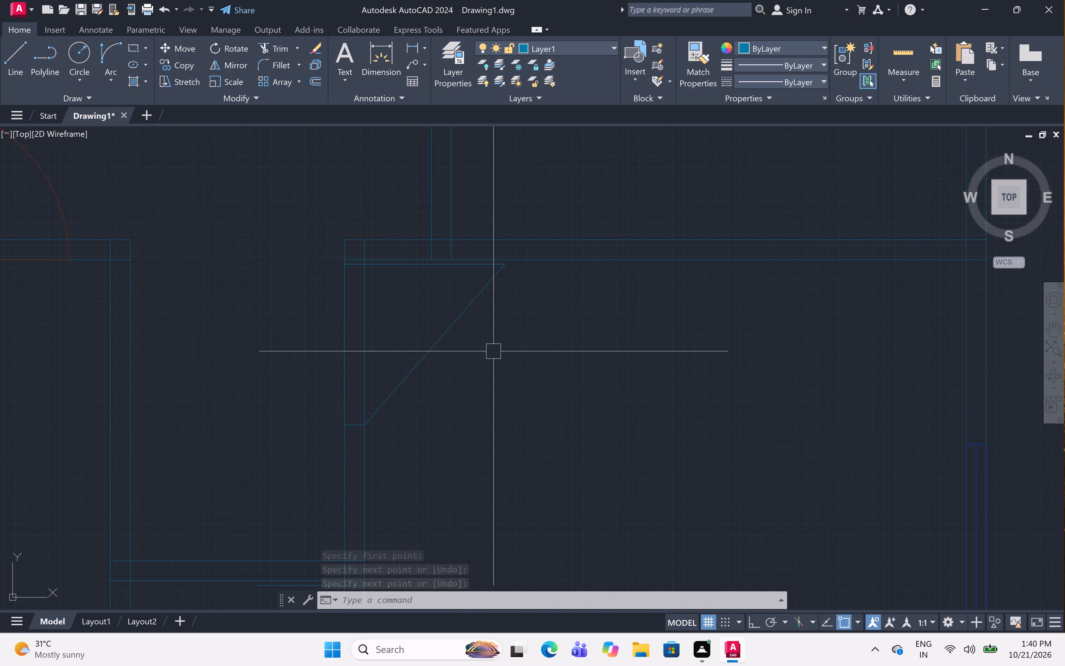
# Draw a diagonal line about 2'-7" long from door leaf end to jamb in the space between the bottom central and lower-right rooms.
pyautogui.scroll(-5, 492, 288)
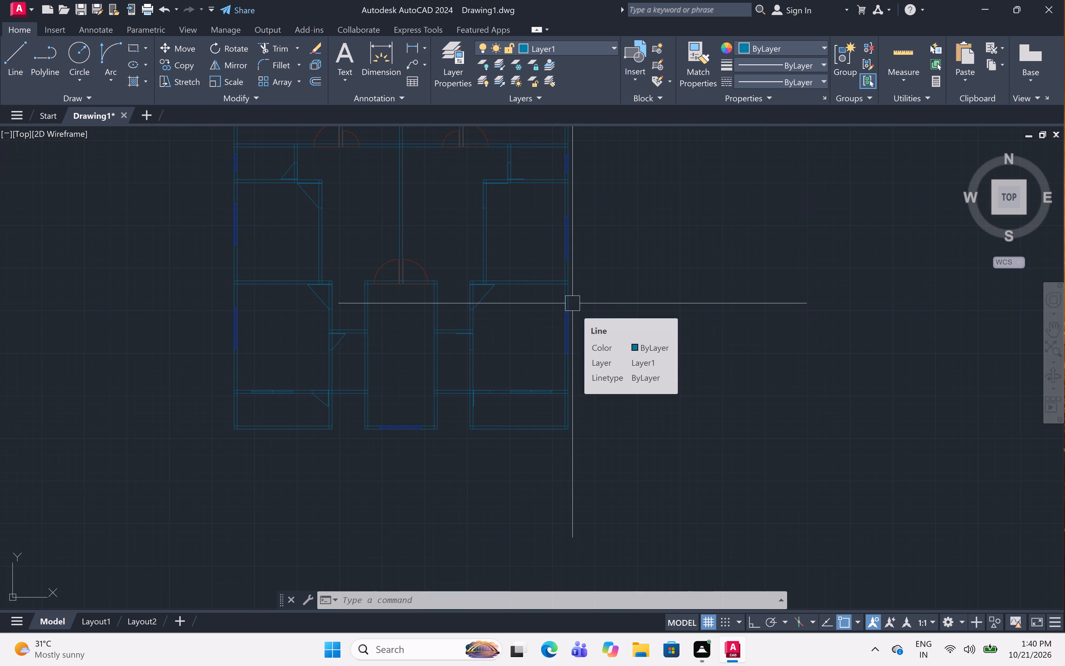
pyautogui.scroll(-1, 578, 228)
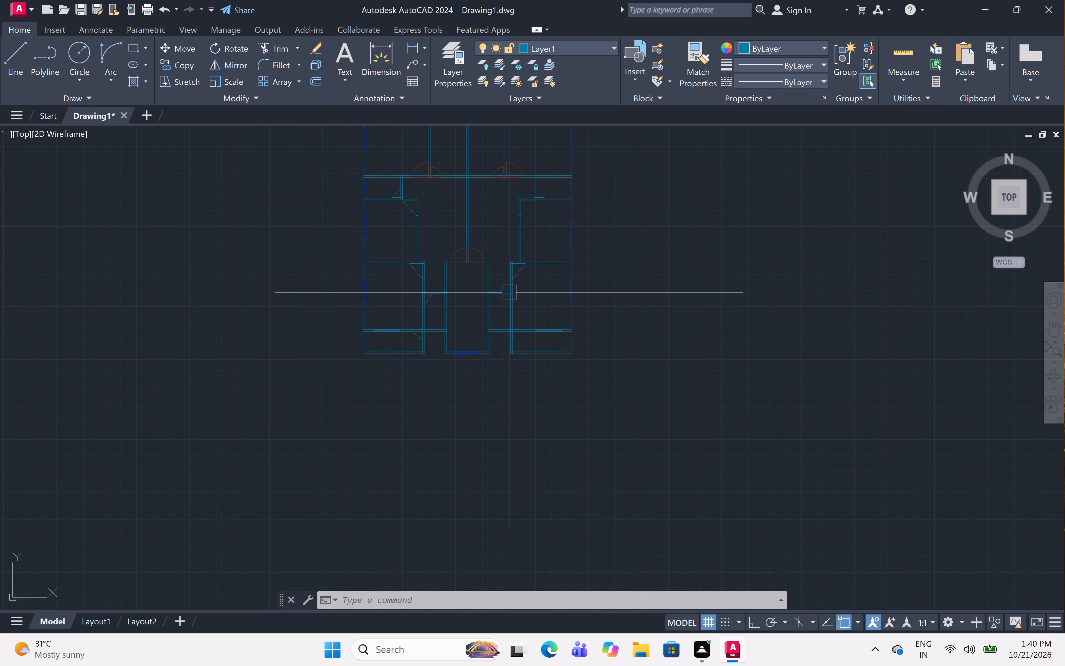
pyautogui.scroll(5, 506, 305)
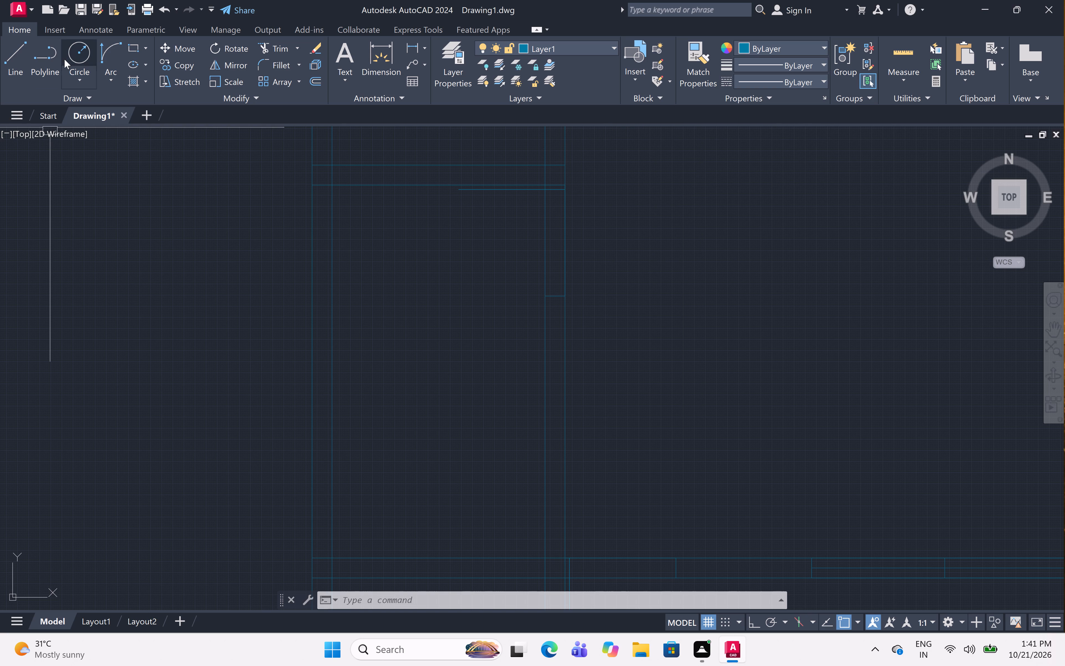
pyautogui.click(14, 47)
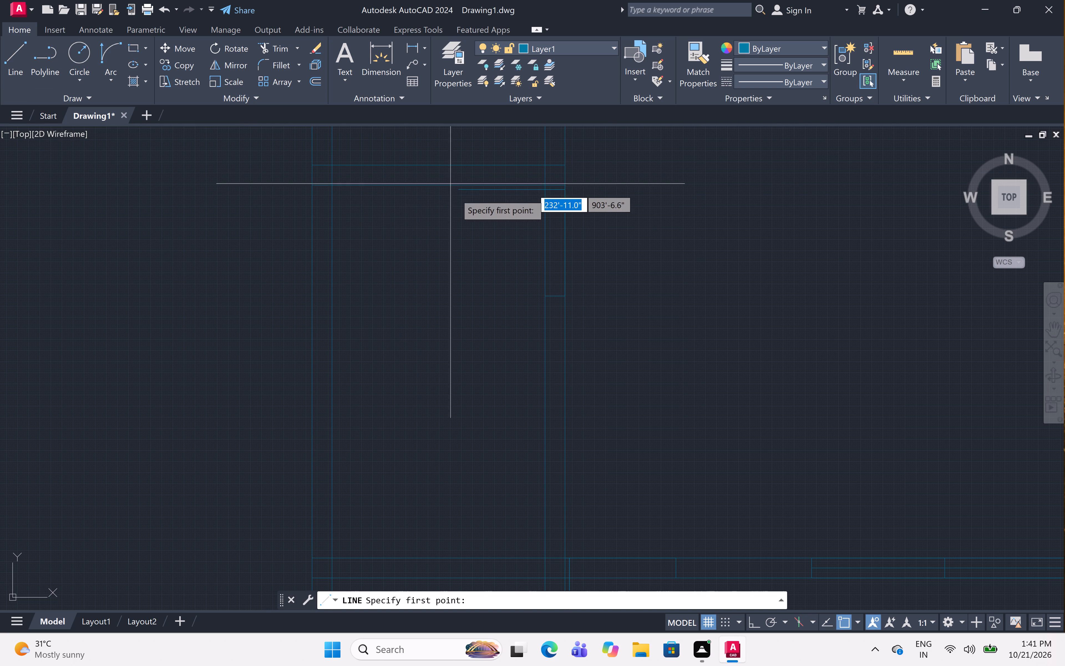
pyautogui.click(455, 191)
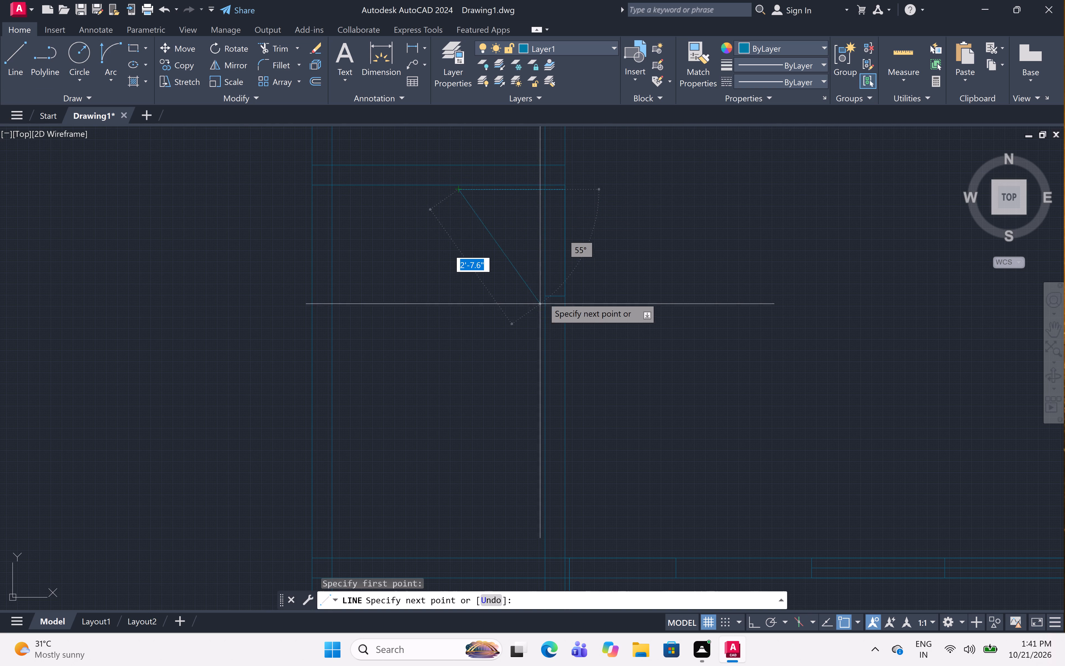
pyautogui.click(545, 300)
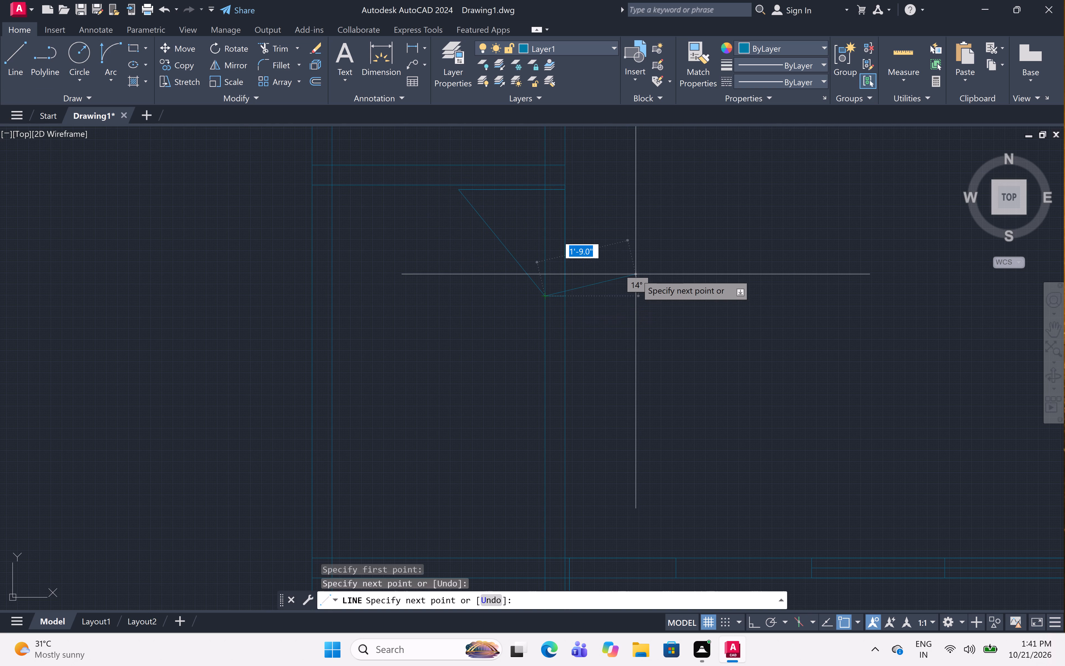
pyautogui.press('space')
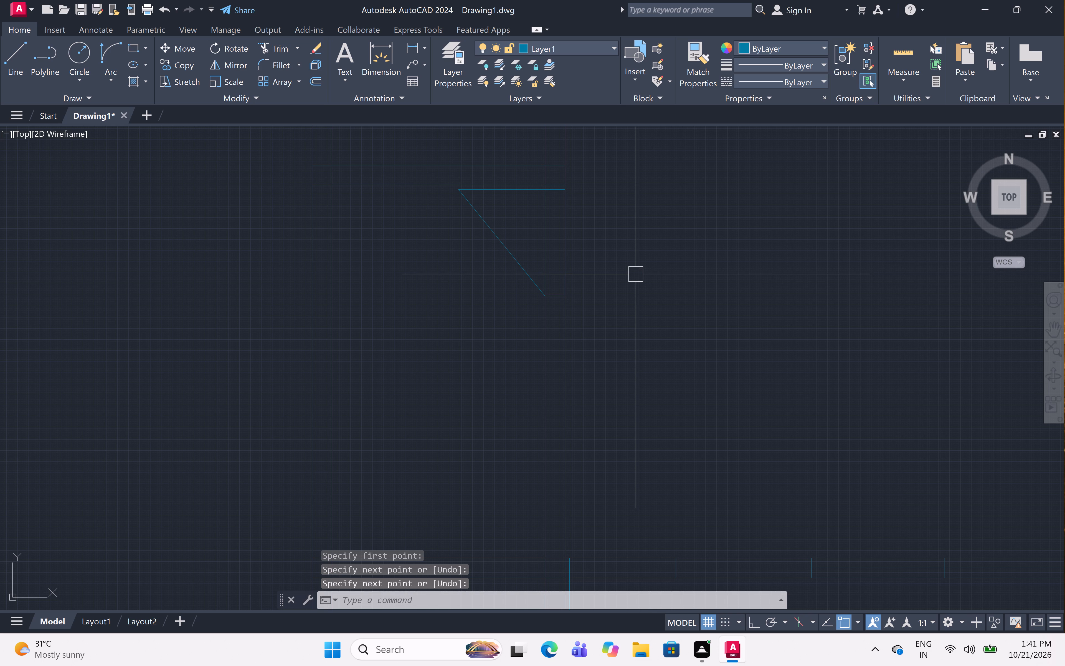
# Draw a diagonal line about 2'-7" long in the strip below the lower-right room from the door leaf's free end to the horizontal wall's jamb.
pyautogui.scroll(-5, 489, 313)
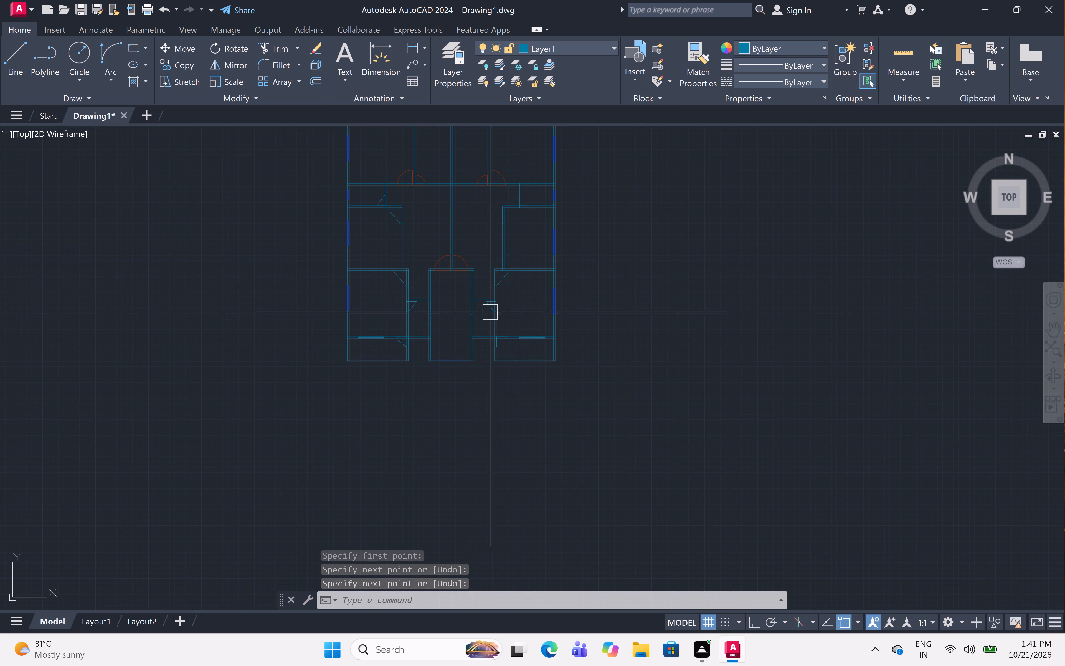
pyautogui.scroll(5, 499, 348)
pyautogui.scroll(2, 498, 324)
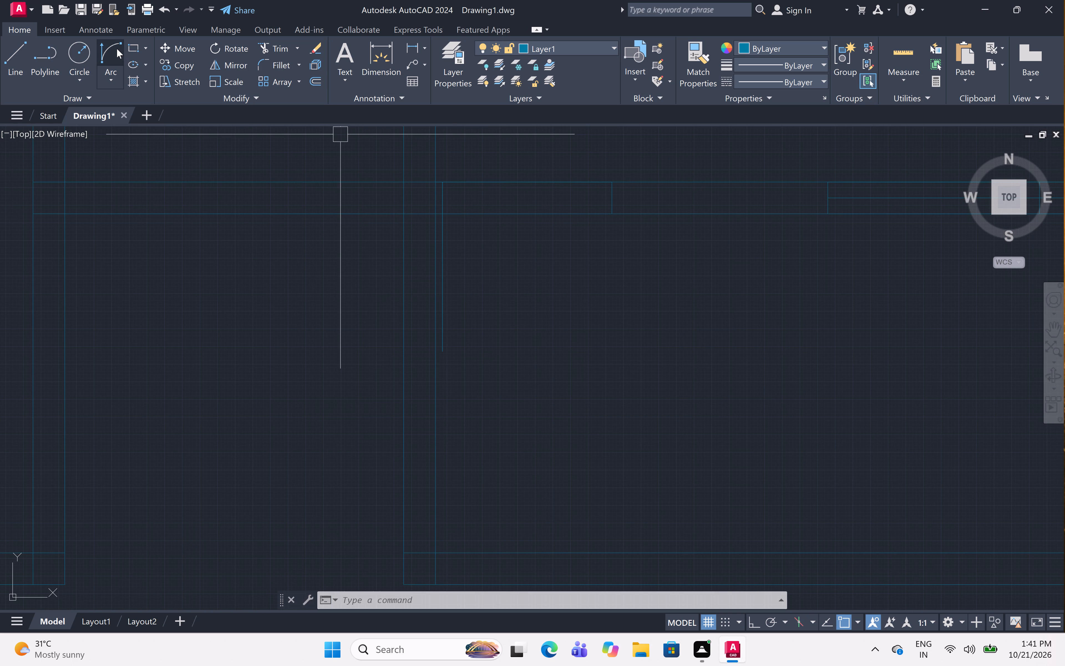
pyautogui.click(18, 60)
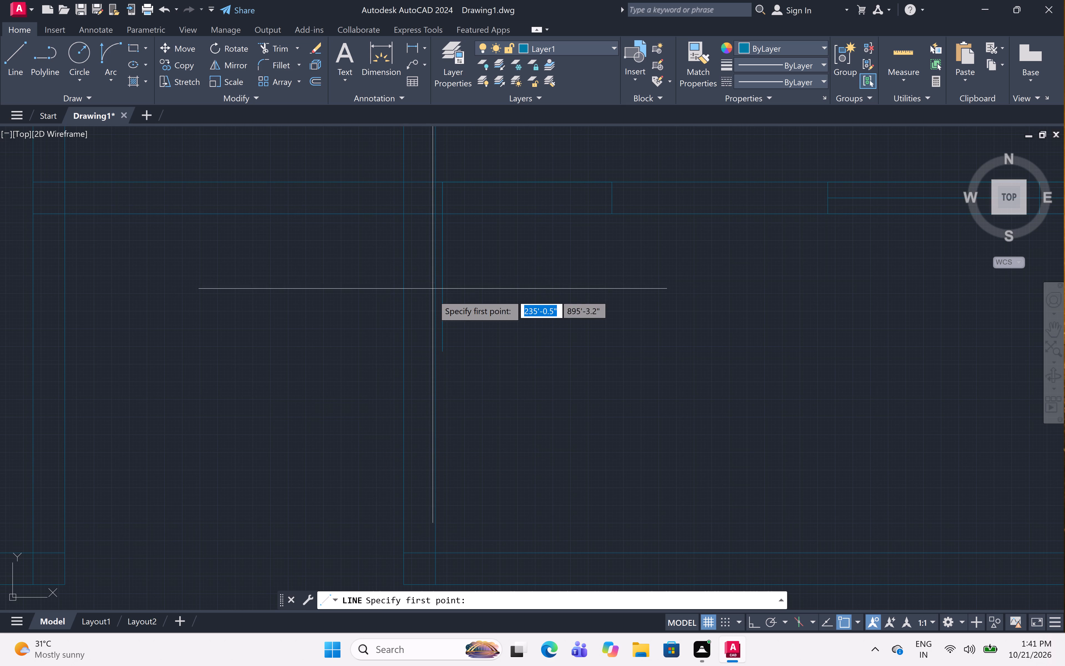
pyautogui.click(438, 348)
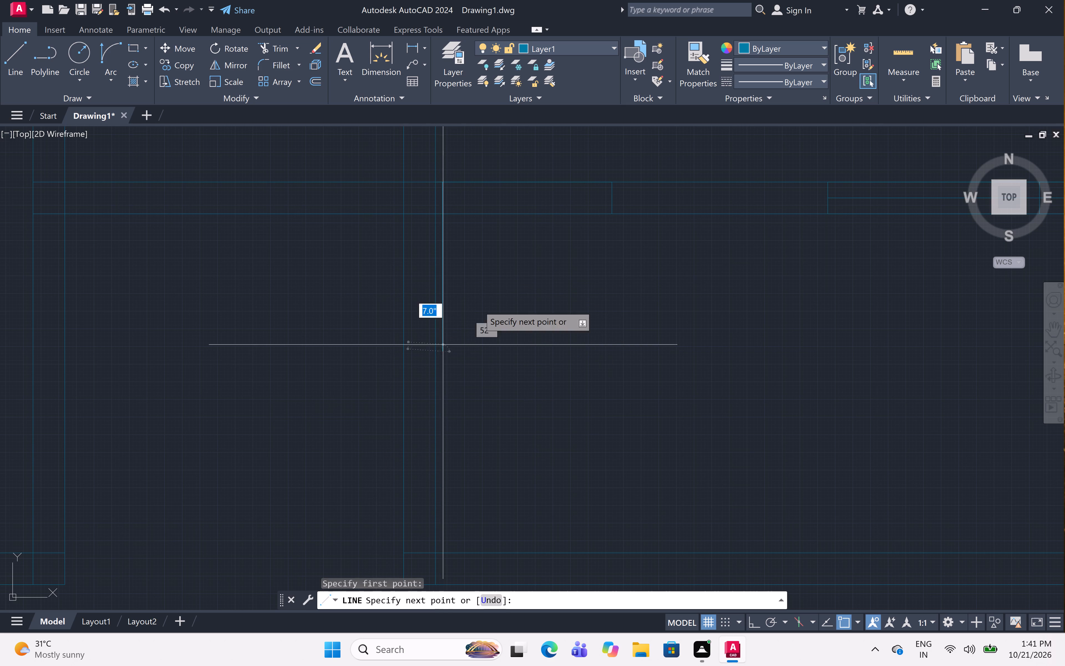
pyautogui.click(615, 211)
pyautogui.press('Escape')
# Draw a diagonal line about 4' long in the middle-right room from the door leaf's free end to the opening's jamb in the left wall.
pyautogui.scroll(-5, 723, 281)
pyautogui.moveTo(723, 281); pyautogui.dragTo(617, 240, button='middle')
pyautogui.scroll(-2, 617, 240)
pyautogui.moveTo(617, 240); pyautogui.dragTo(646, 353, button='middle')
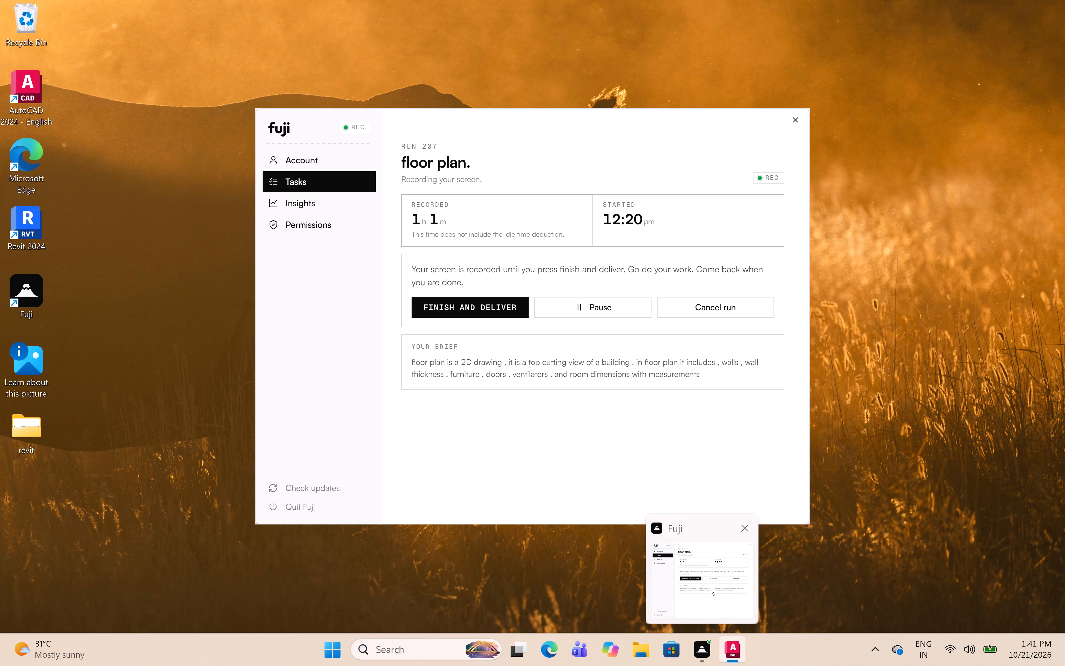
pyautogui.scroll(-2, 630, 331)
pyautogui.moveTo(630, 330); pyautogui.dragTo(628, 387, button='middle')
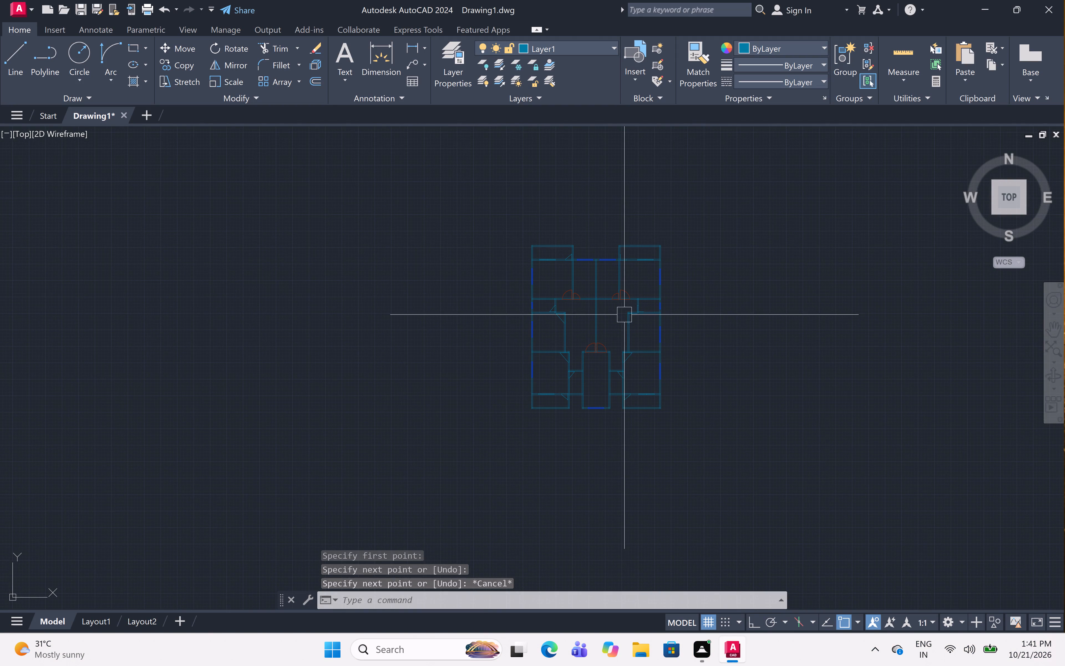
pyautogui.scroll(5, 624, 315)
pyautogui.scroll(1, 714, 387)
pyautogui.moveTo(714, 387); pyautogui.dragTo(648, 316, button='middle')
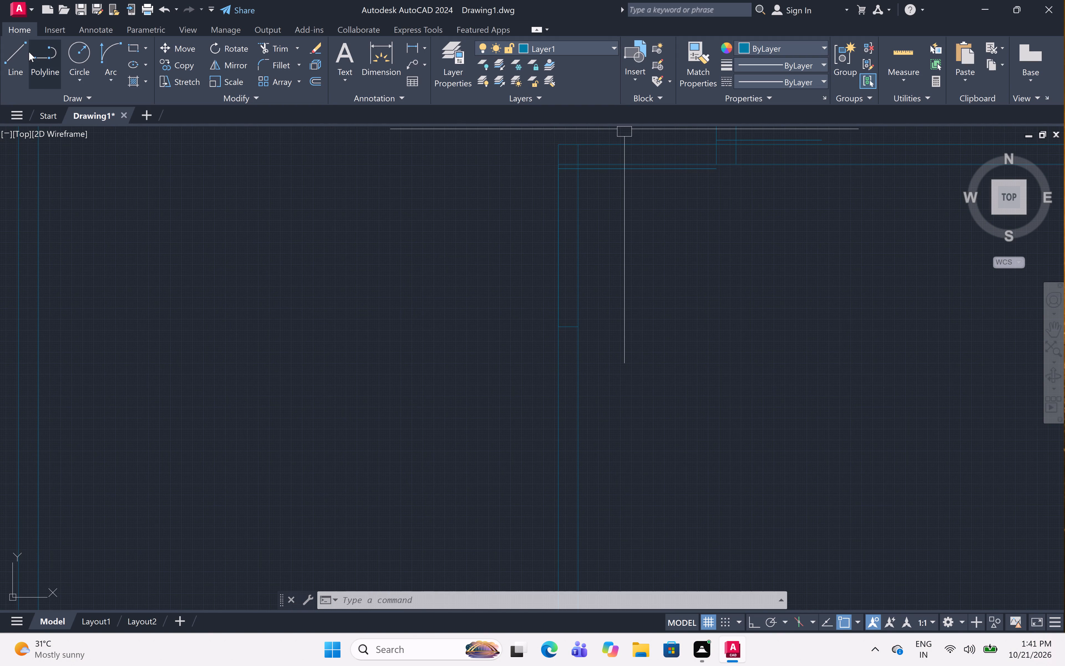
pyautogui.click(17, 56)
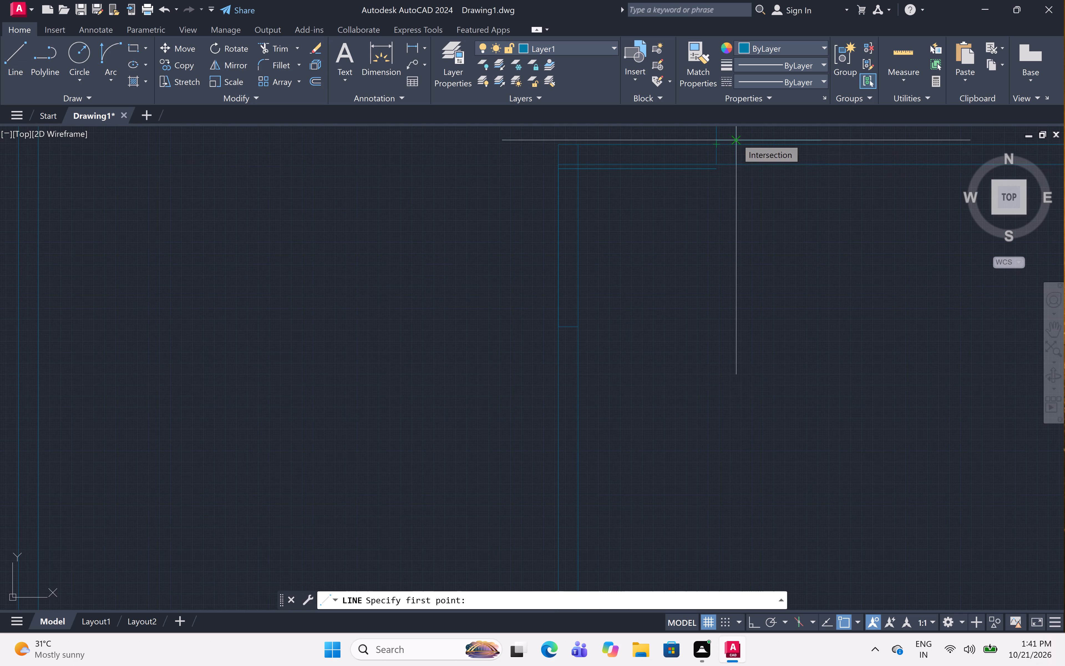
pyautogui.scroll(2, 694, 168)
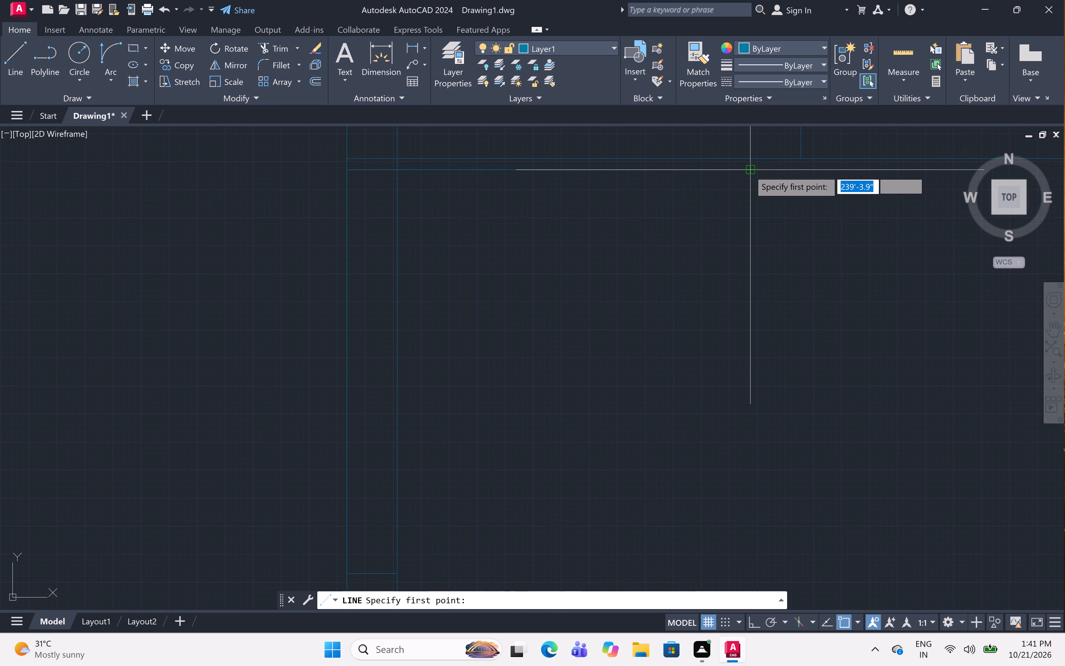
pyautogui.click(749, 170)
pyautogui.scroll(-4, 670, 230)
pyautogui.scroll(3, 569, 370)
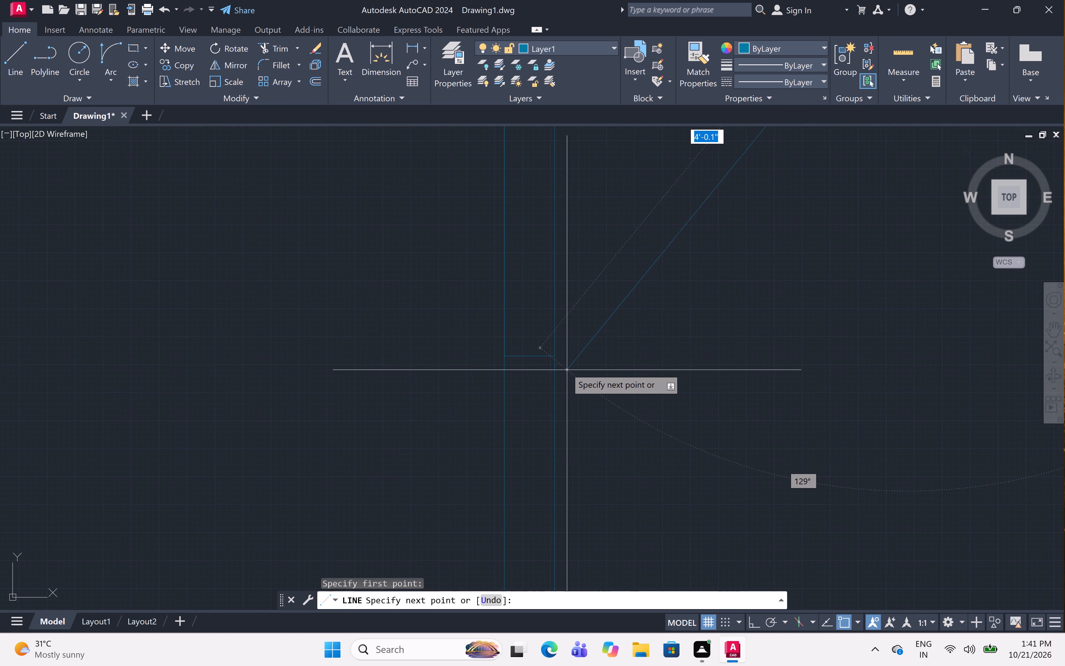
pyautogui.click(557, 354)
pyautogui.scroll(-6, 570, 347)
pyautogui.press('space')
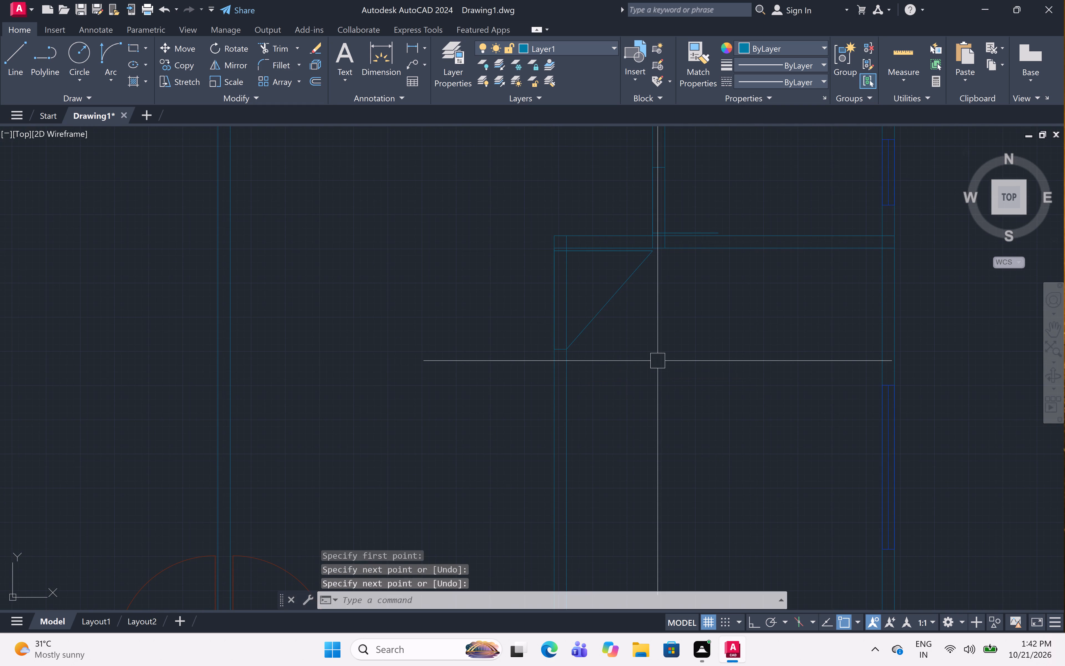
# Draw a diagonal line about 2'-7" long in the small room above the middle-right room, from the door leaf's free end to the left wall's jamb.
pyautogui.scroll(-3, 670, 350)
pyautogui.moveTo(670, 350); pyautogui.dragTo(632, 486, button='middle')
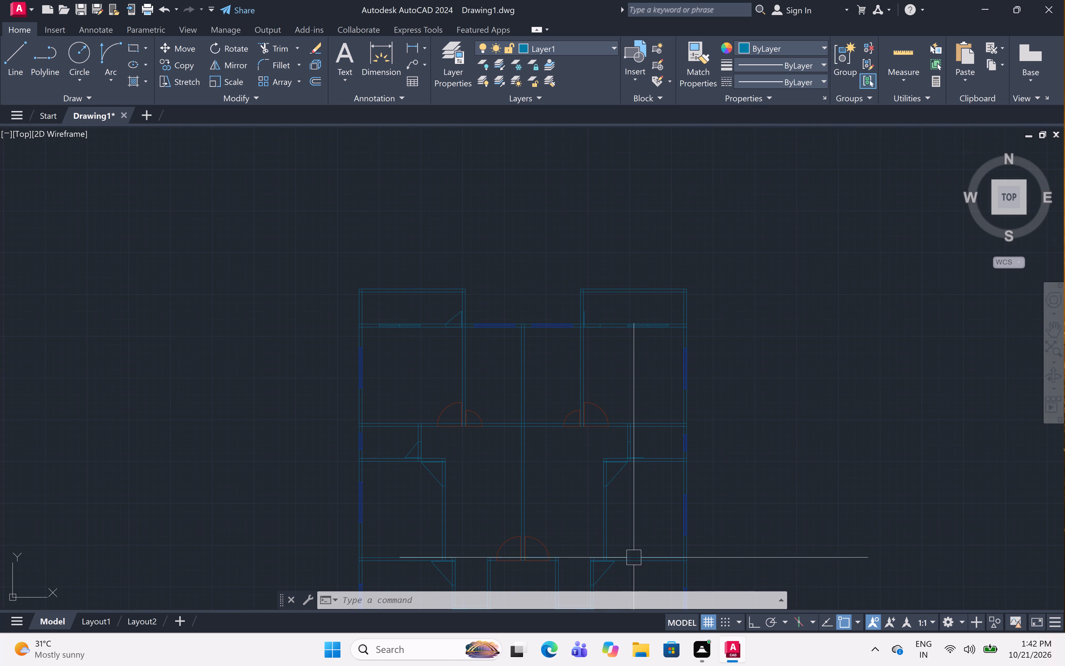
pyautogui.moveTo(652, 513); pyautogui.dragTo(668, 416, button='middle')
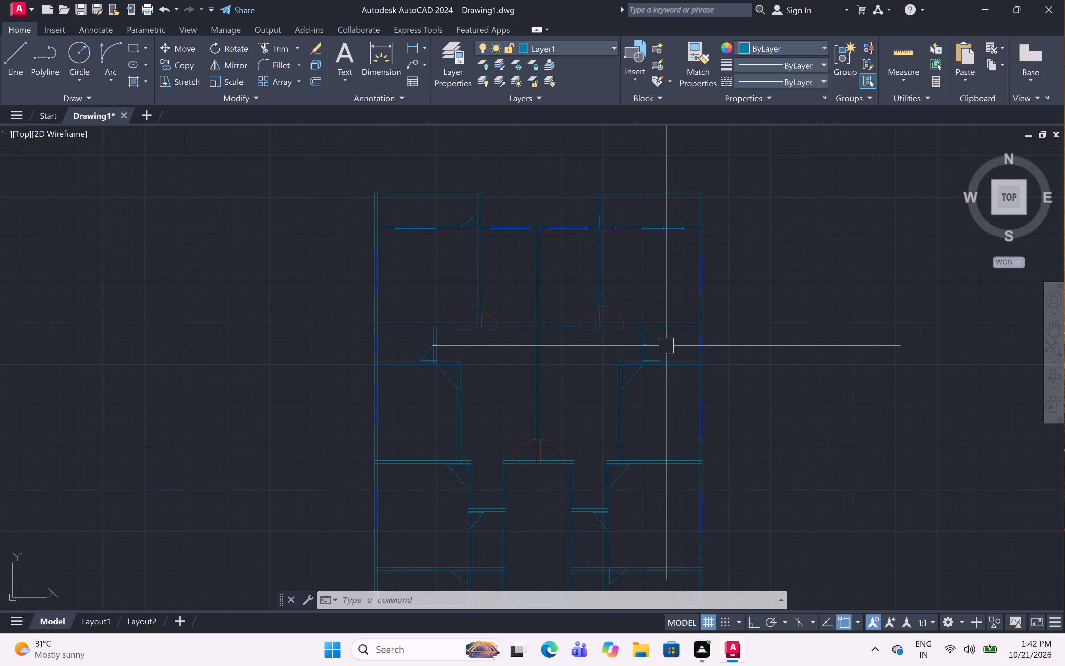
pyautogui.scroll(6, 653, 342)
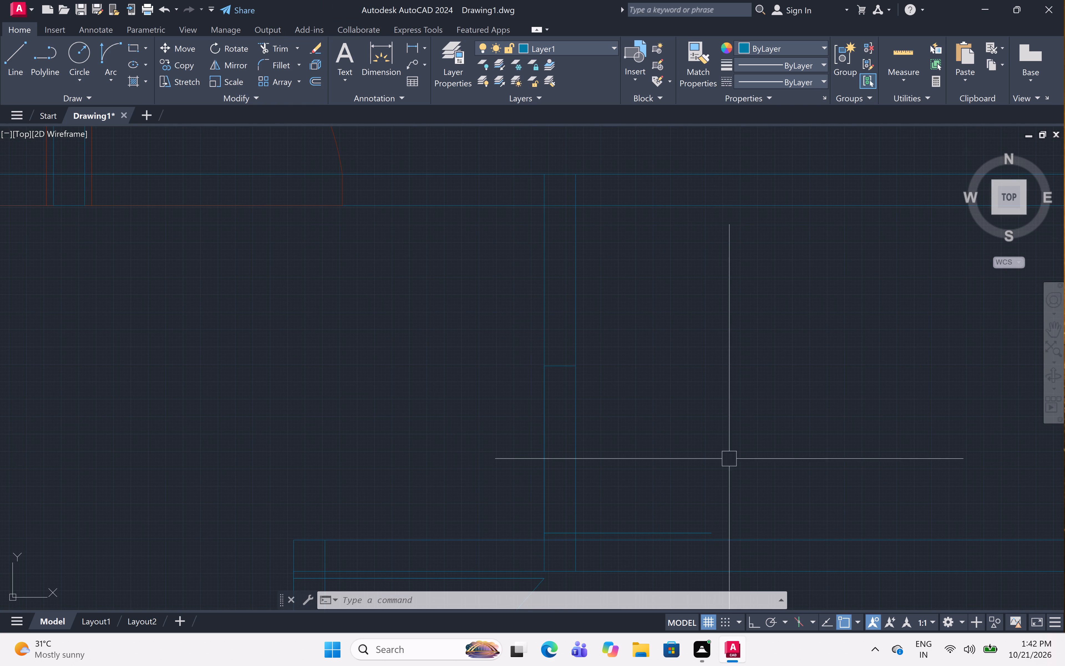
pyautogui.click(15, 52)
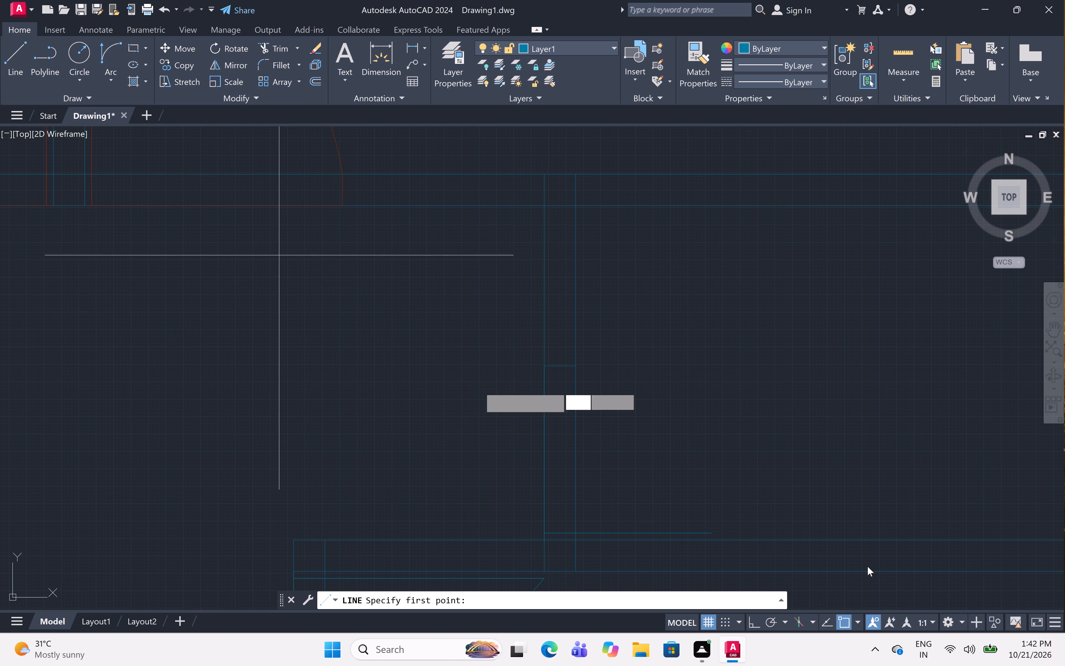
pyautogui.moveTo(750, 501); pyautogui.dragTo(719, 393, button='middle')
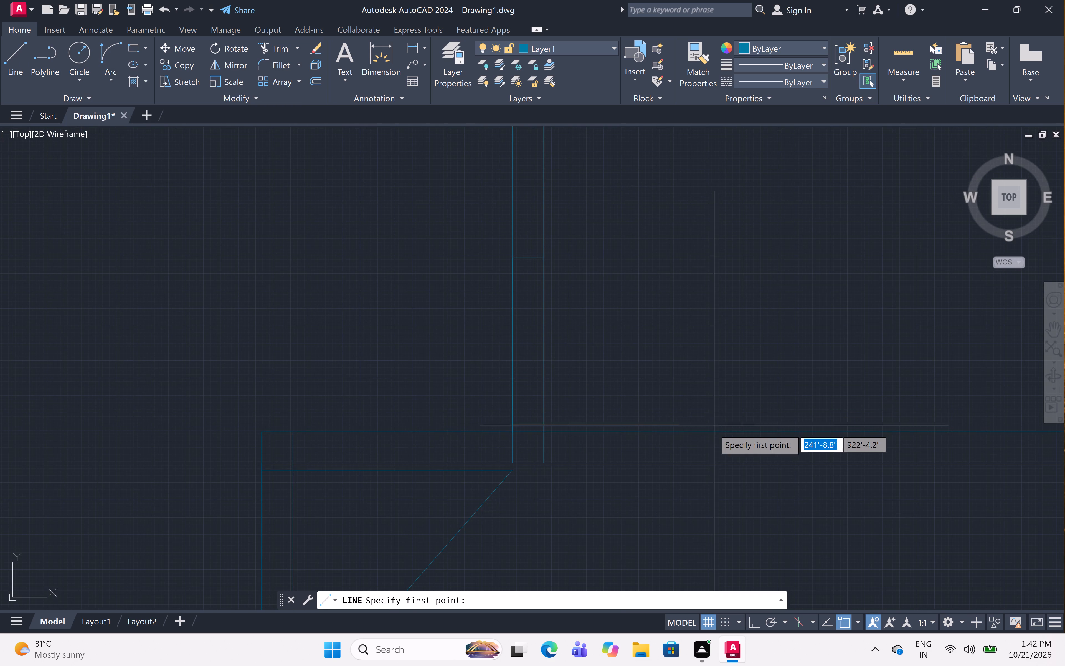
pyautogui.scroll(1, 667, 419)
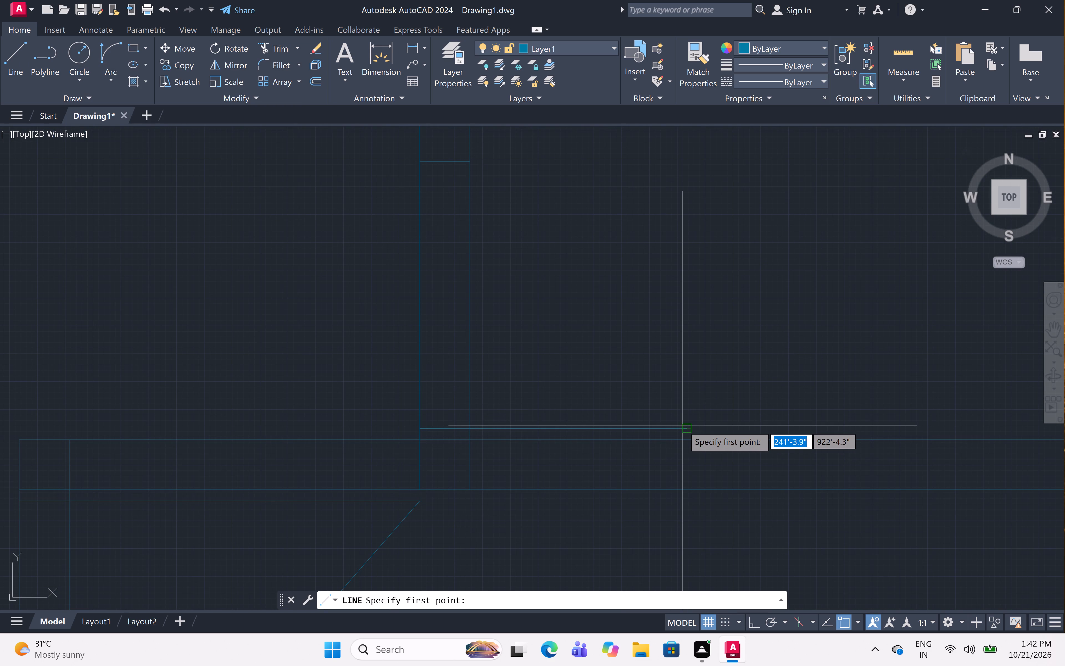
pyautogui.moveTo(685, 427); pyautogui.dragTo(680, 420)
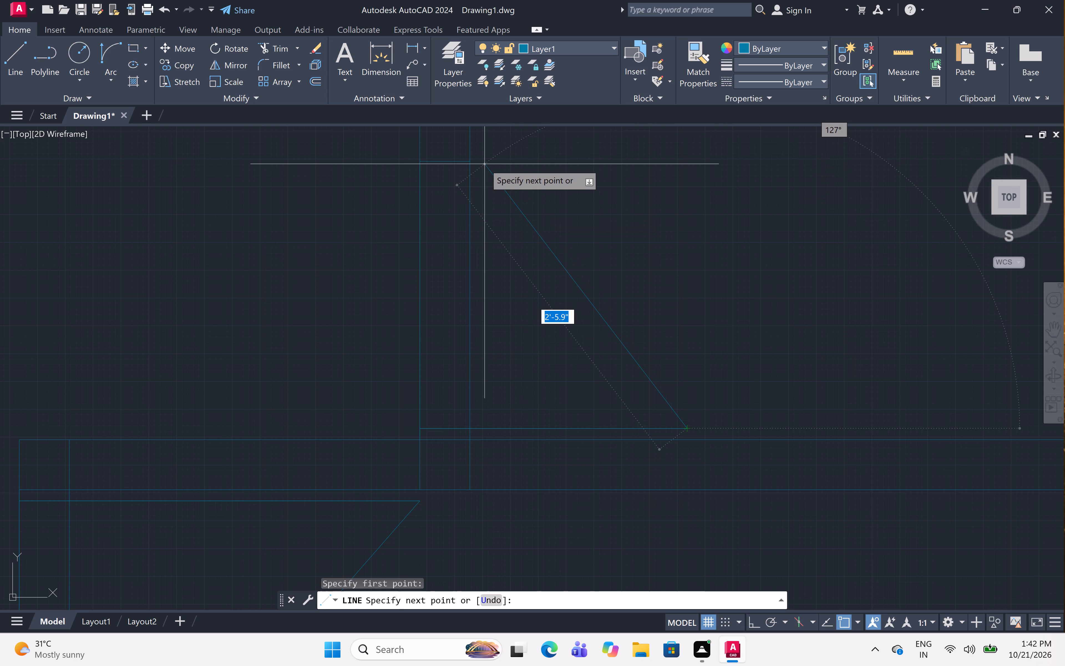
pyautogui.click(470, 162)
pyautogui.press('space')
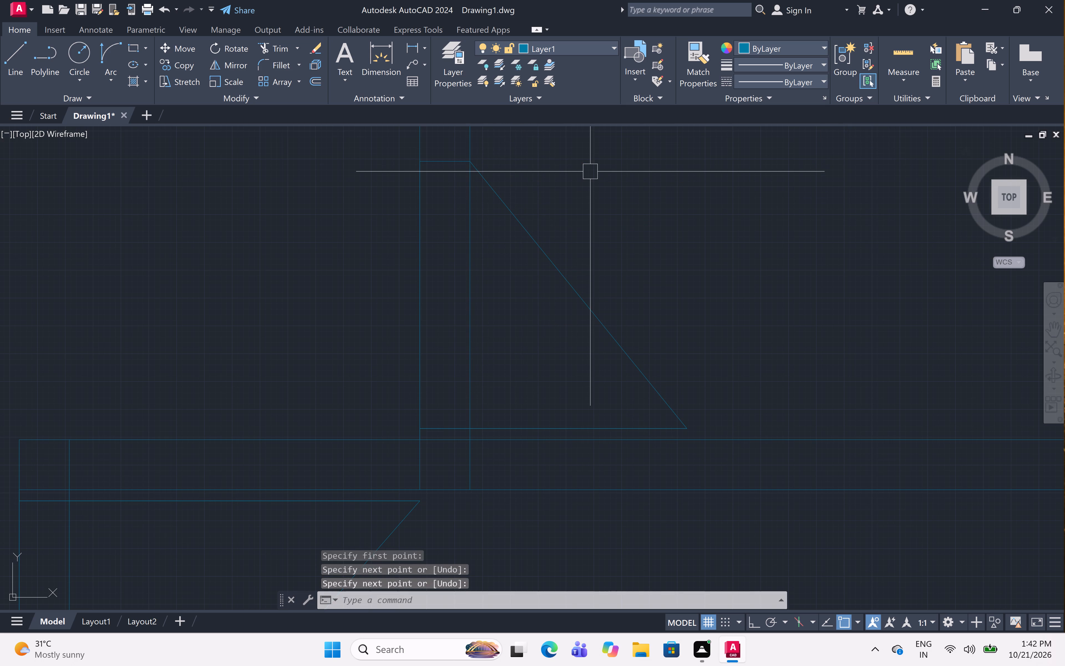
# Draw a diagonal line about 2'-7" long in the top-right strip room from the door leaf's free end to the horizontal wall's jamb.
pyautogui.scroll(-4, 585, 173)
pyautogui.moveTo(585, 173); pyautogui.dragTo(590, 328, button='middle')
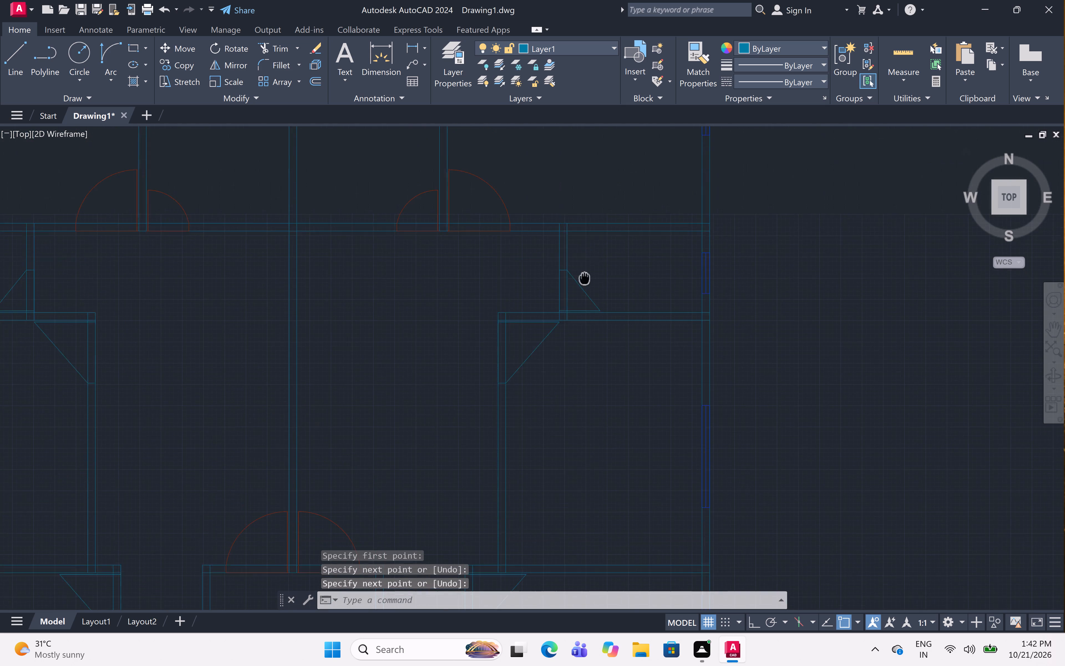
pyautogui.scroll(-2, 604, 226)
pyautogui.moveTo(603, 225); pyautogui.dragTo(603, 306, button='middle')
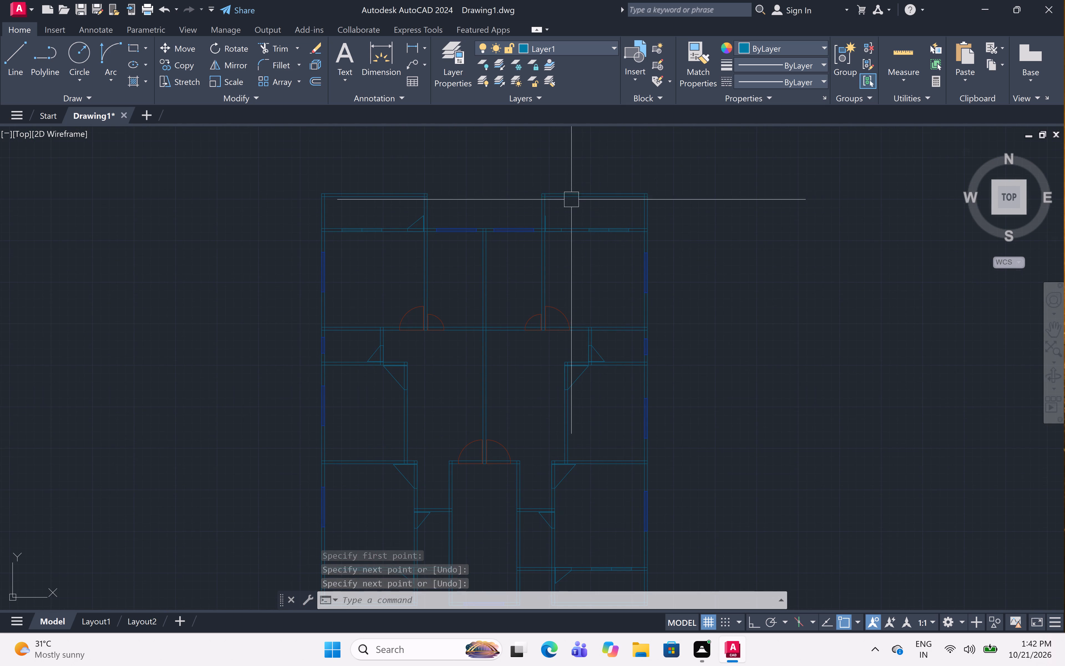
pyautogui.scroll(4, 565, 214)
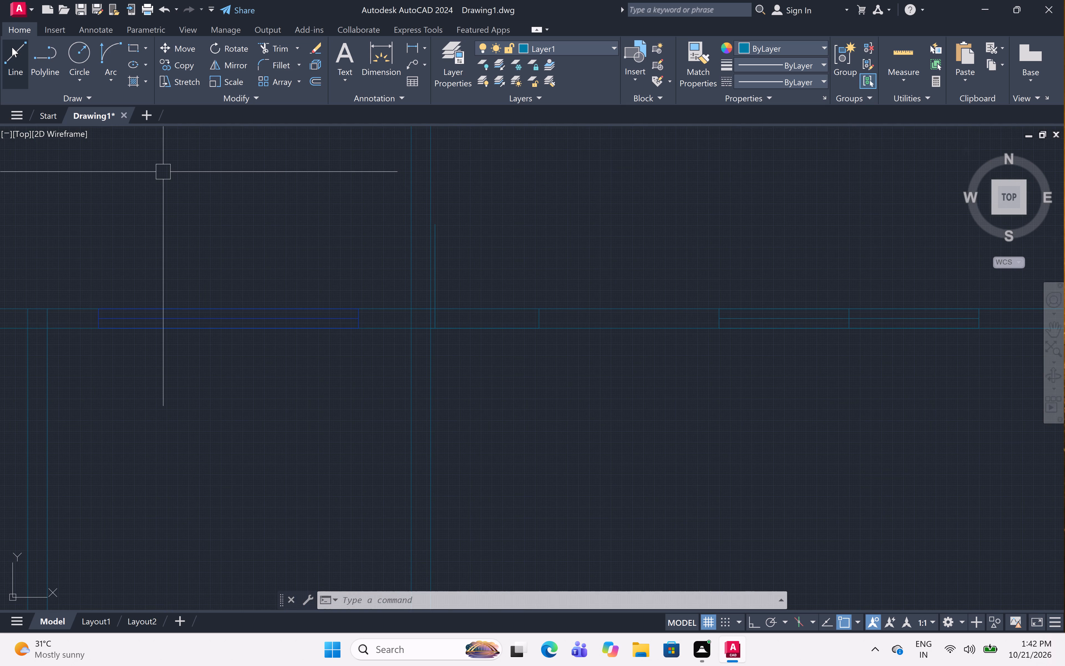
pyautogui.click(12, 47)
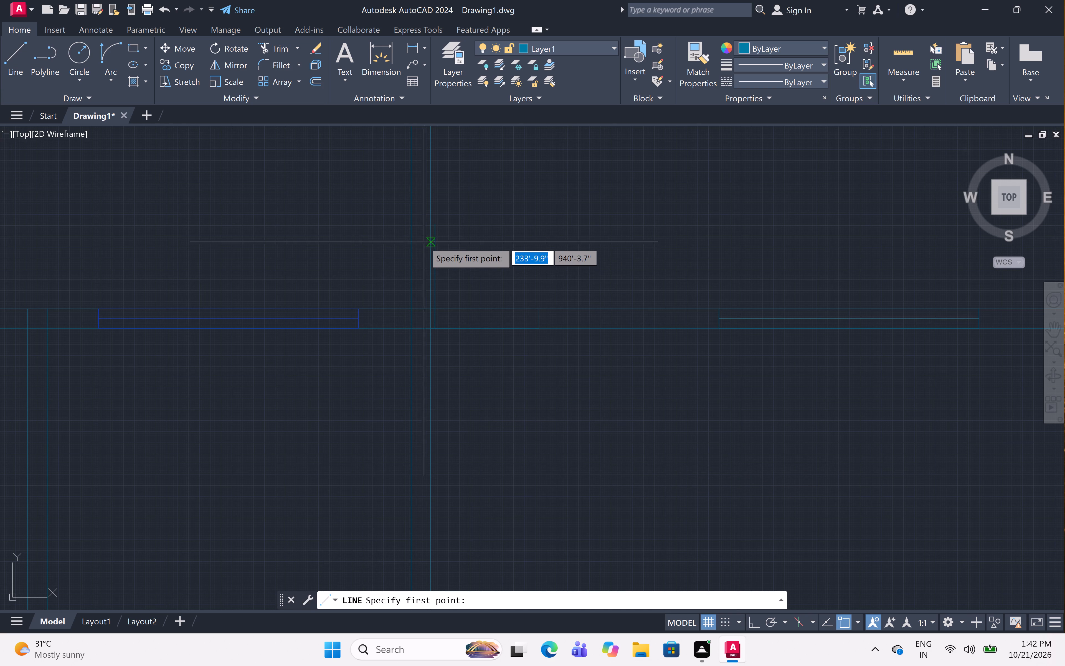
pyautogui.scroll(3, 424, 242)
pyautogui.click(467, 170)
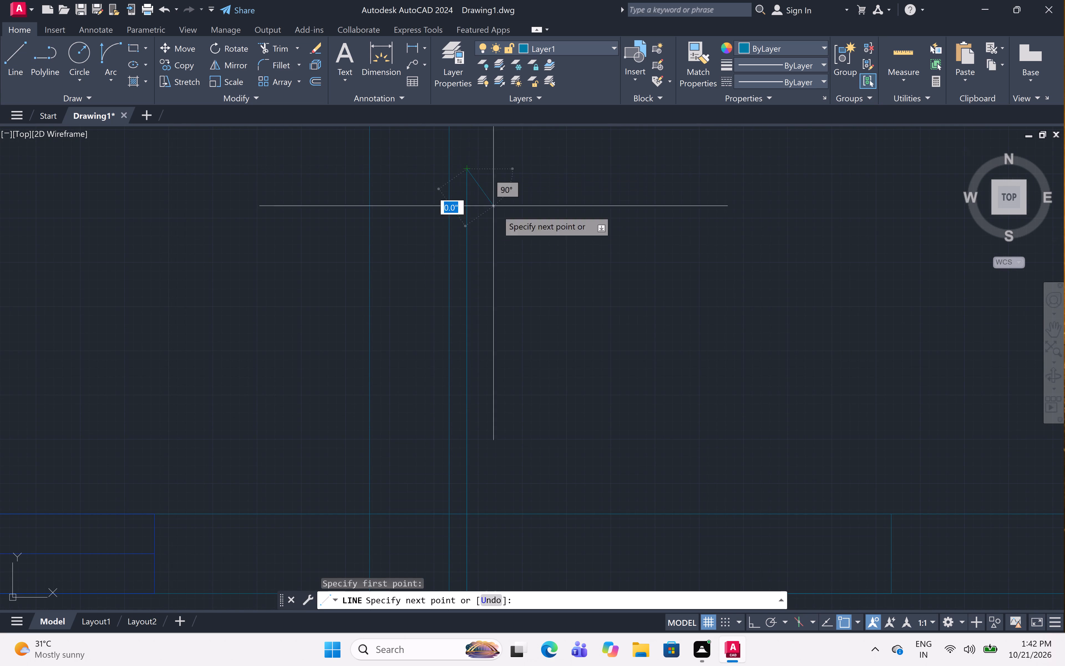
pyautogui.scroll(-4, 524, 242)
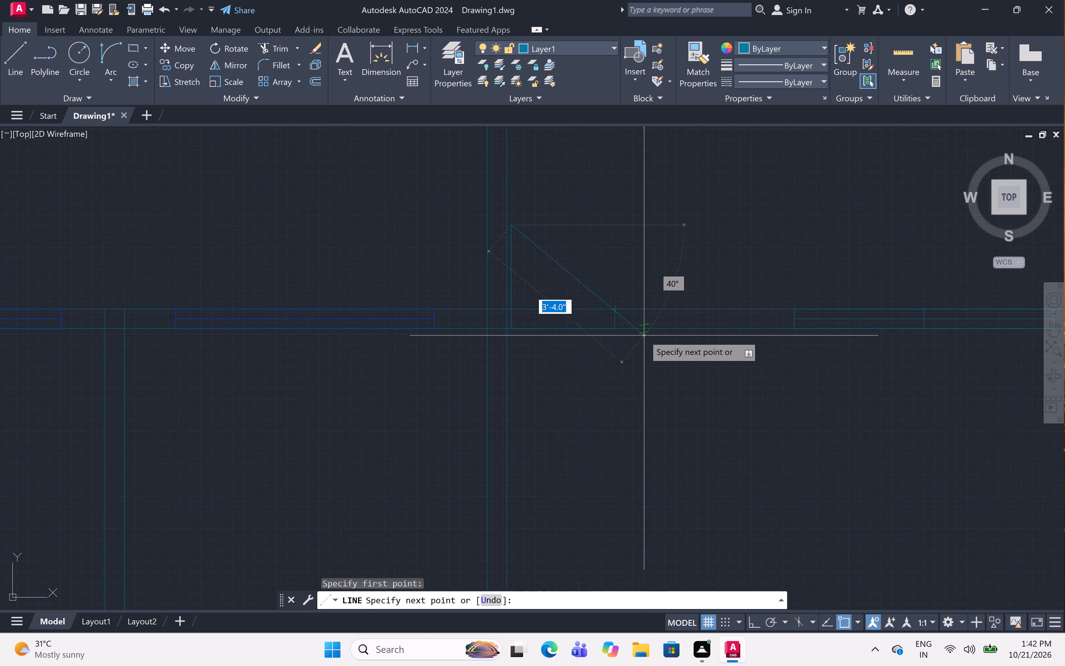
pyautogui.click(611, 312)
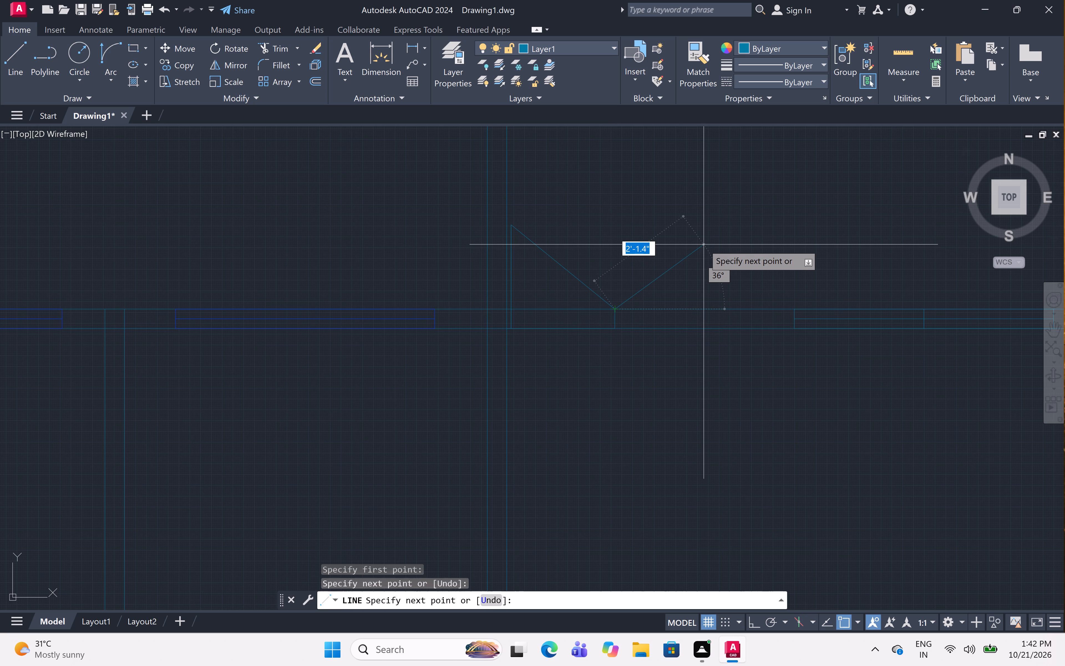
pyautogui.press('`')
pyautogui.press('Escape')
pyautogui.press('Escape')
pyautogui.press('Escape')
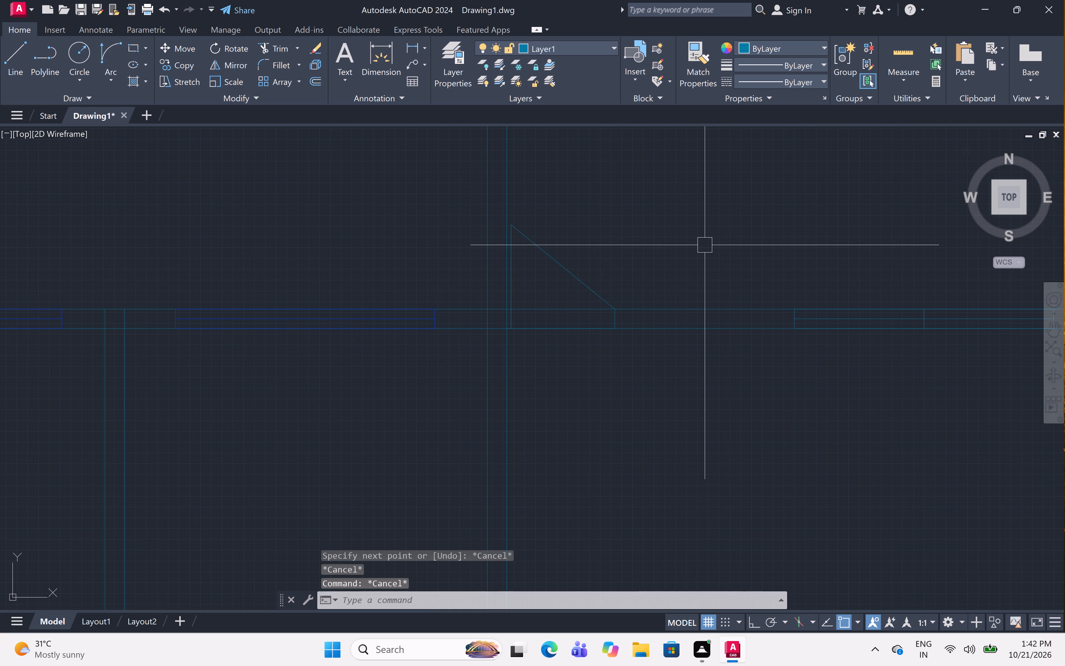
# Offset the leaf lines of the two arc-swing doors beside the upper-left vertical wall by 1" into their swings.
pyautogui.scroll(-5, 667, 264)
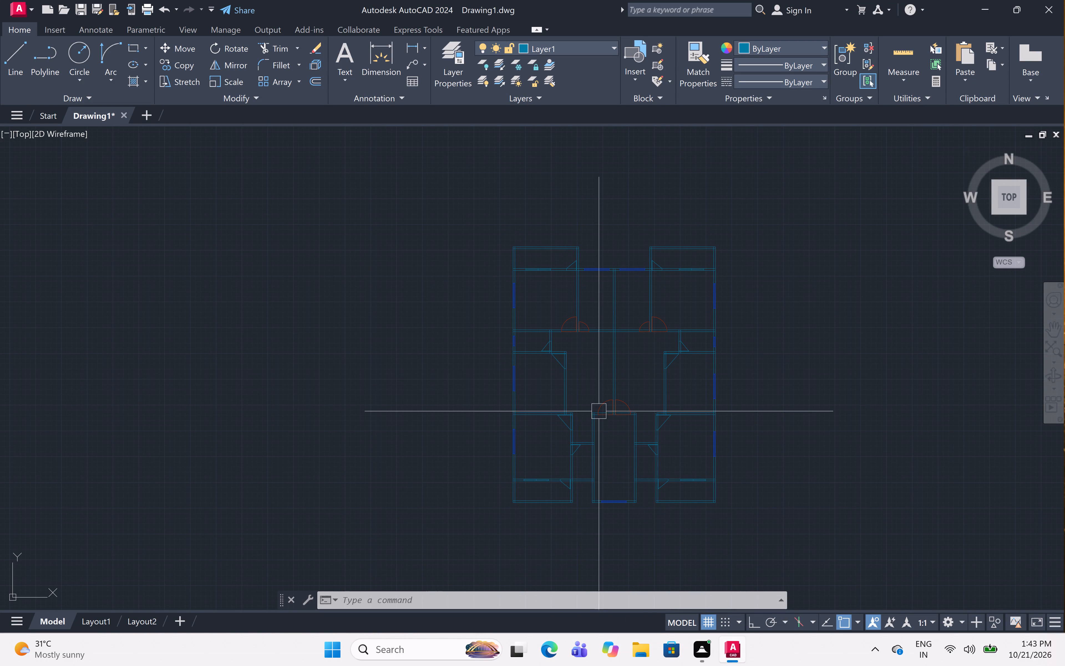
pyautogui.scroll(4, 568, 322)
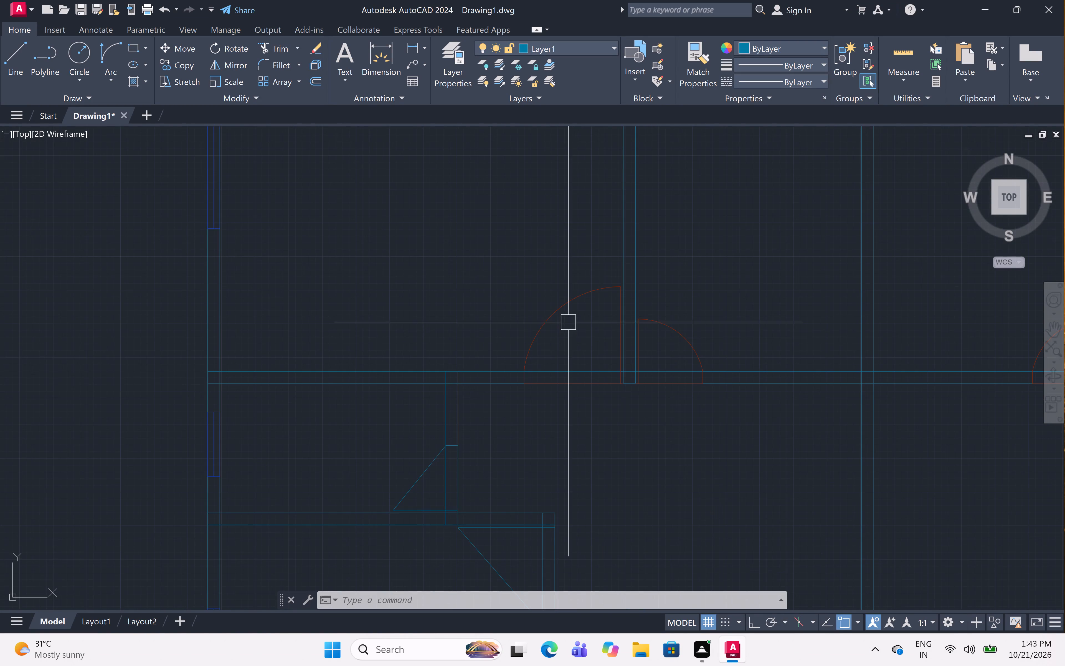
pyautogui.scroll(1, 599, 367)
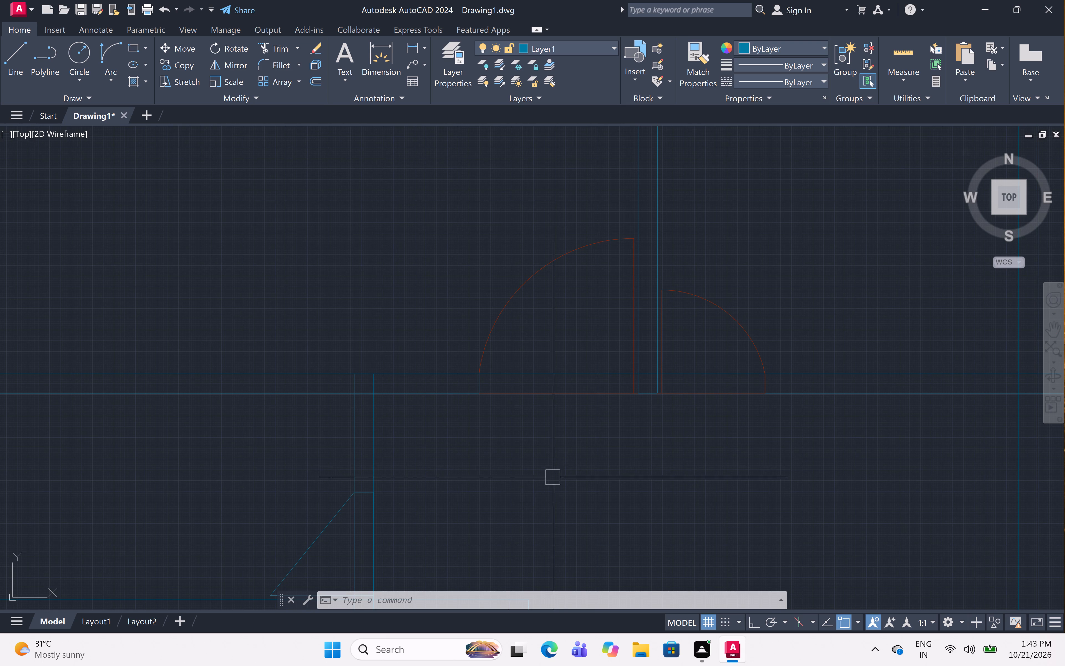
pyautogui.write('off 1')
pyautogui.write('"')
pyautogui.press('space')
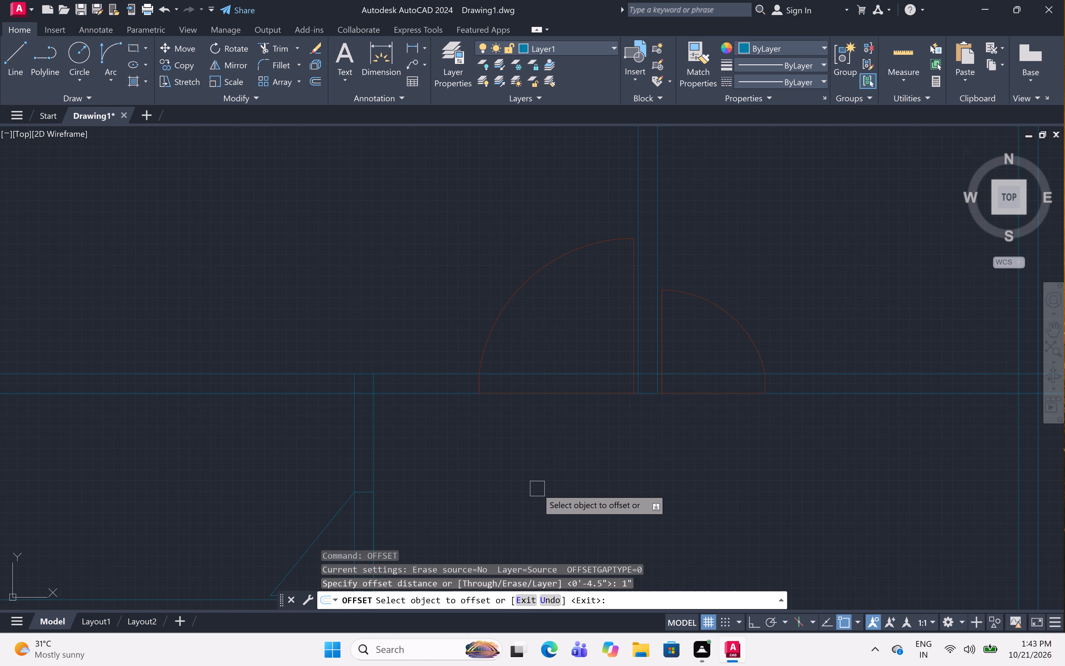
pyautogui.scroll(2, 619, 333)
pyautogui.click(658, 326)
pyautogui.click(523, 323)
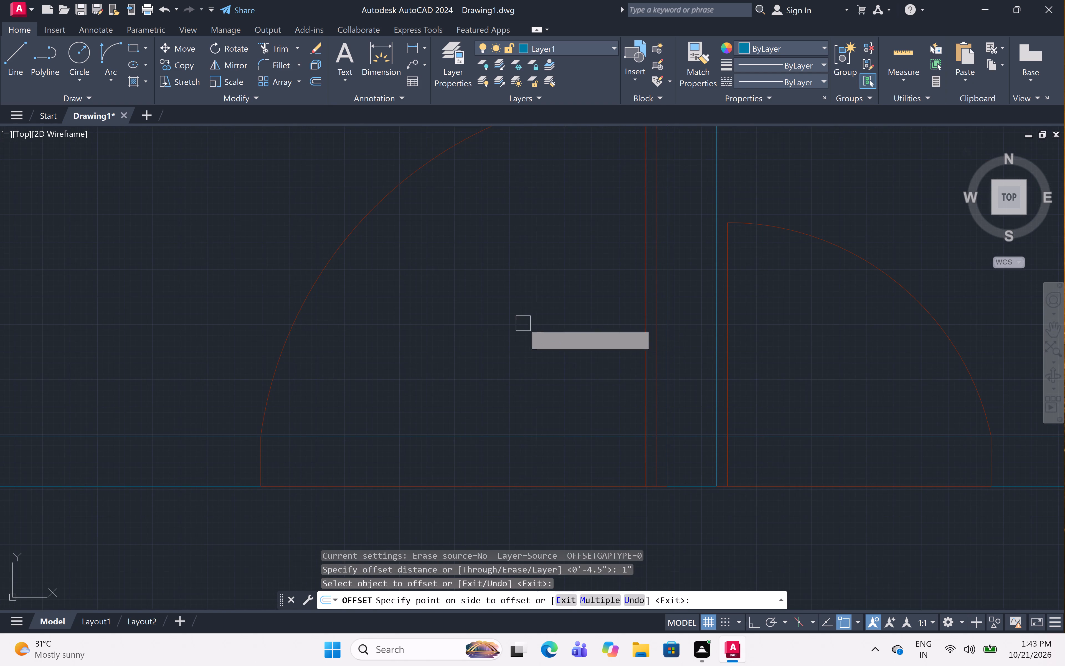
pyautogui.scroll(-4, 541, 323)
pyautogui.scroll(4, 589, 326)
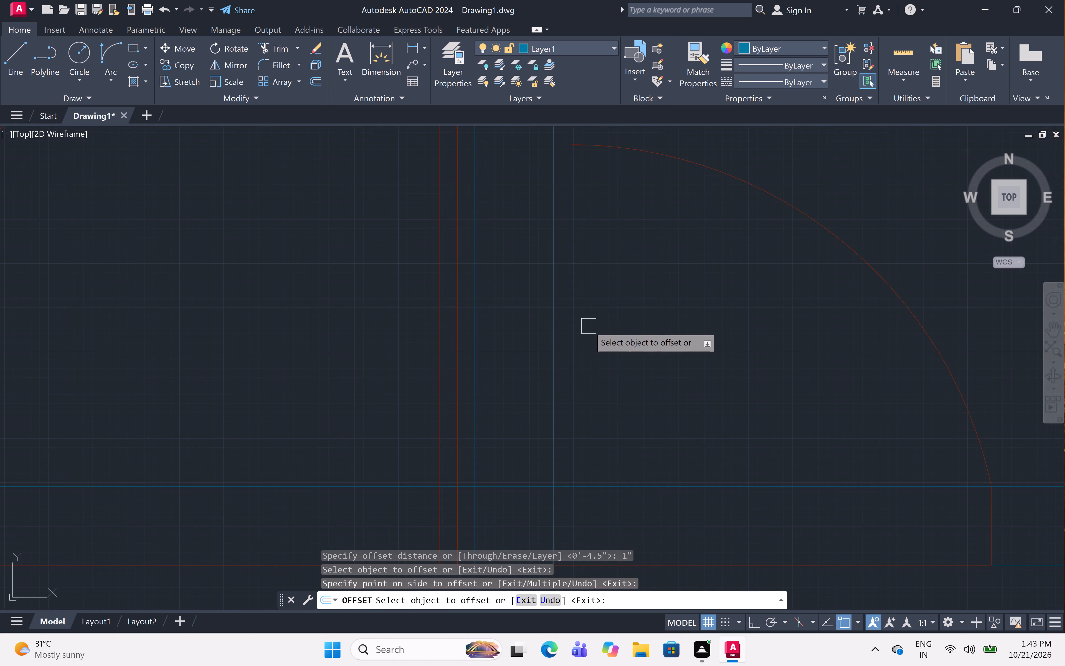
pyautogui.click(571, 347)
pyautogui.click(641, 348)
# Offset the leaf lines of the two arc-swing doors beside the upper-right vertical wall by 1" into their swings.
pyautogui.scroll(-6, 641, 349)
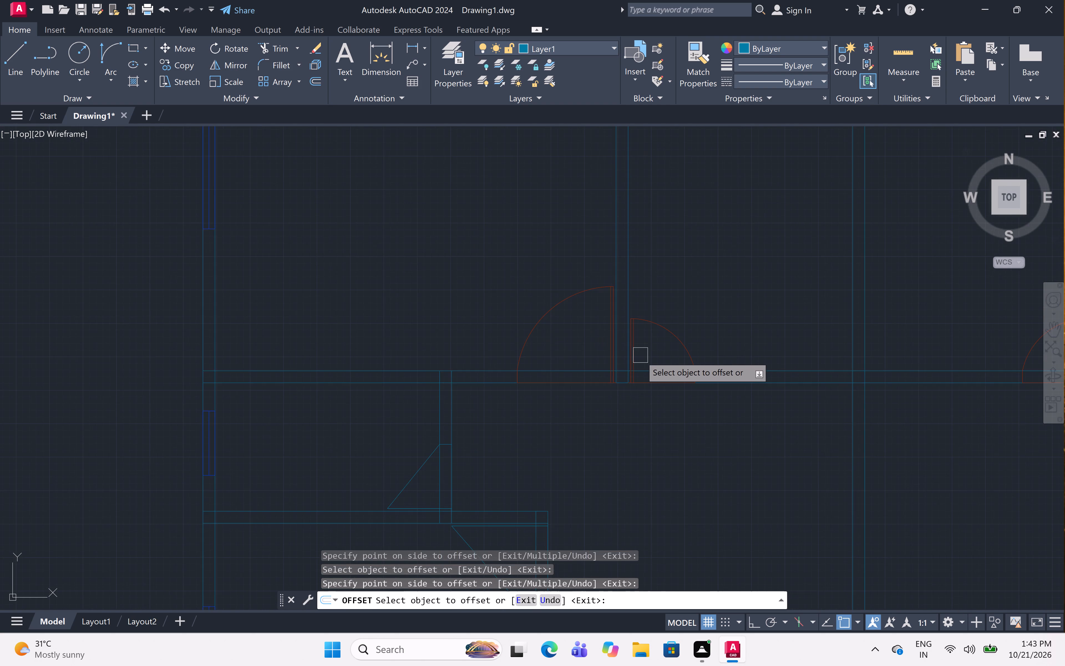
pyautogui.scroll(-3, 638, 359)
pyautogui.scroll(5, 846, 368)
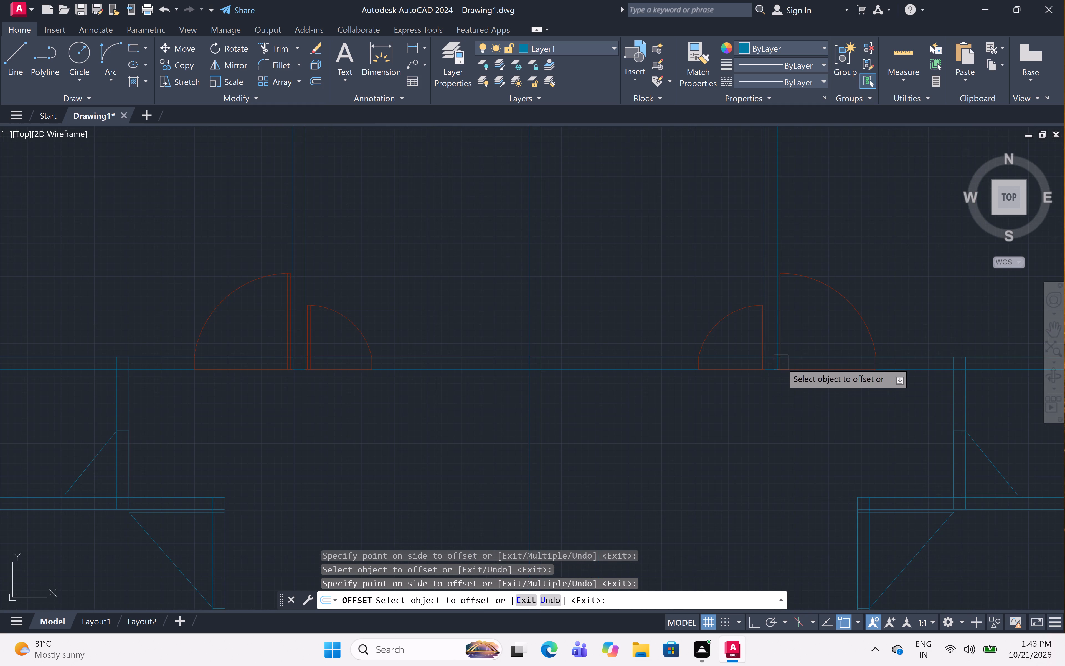
pyautogui.scroll(3, 839, 314)
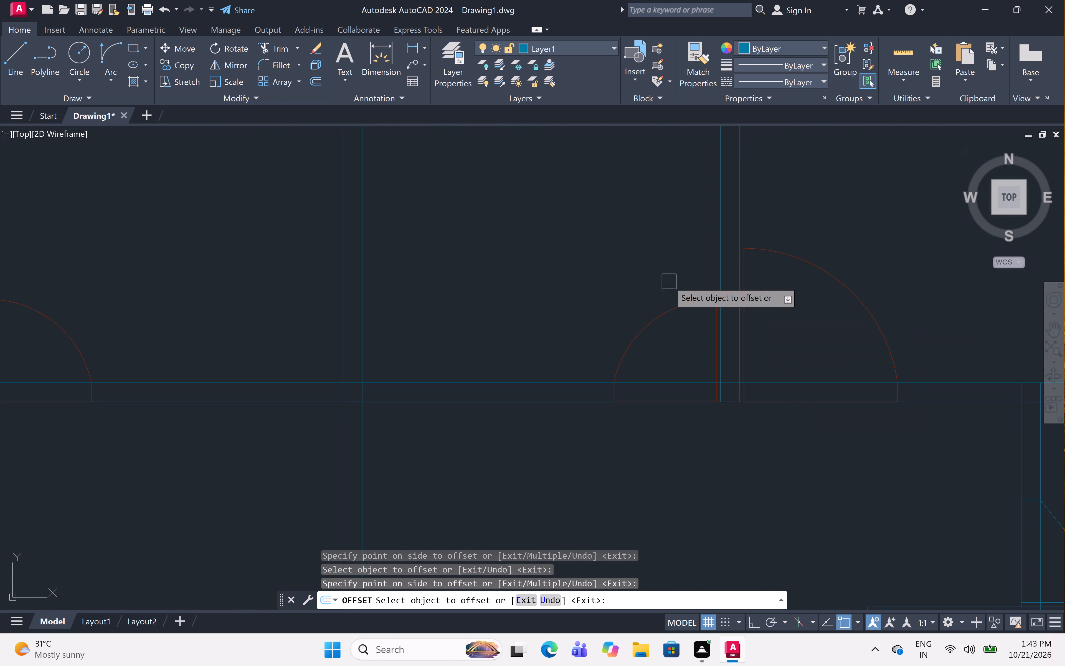
pyautogui.scroll(1, 807, 335)
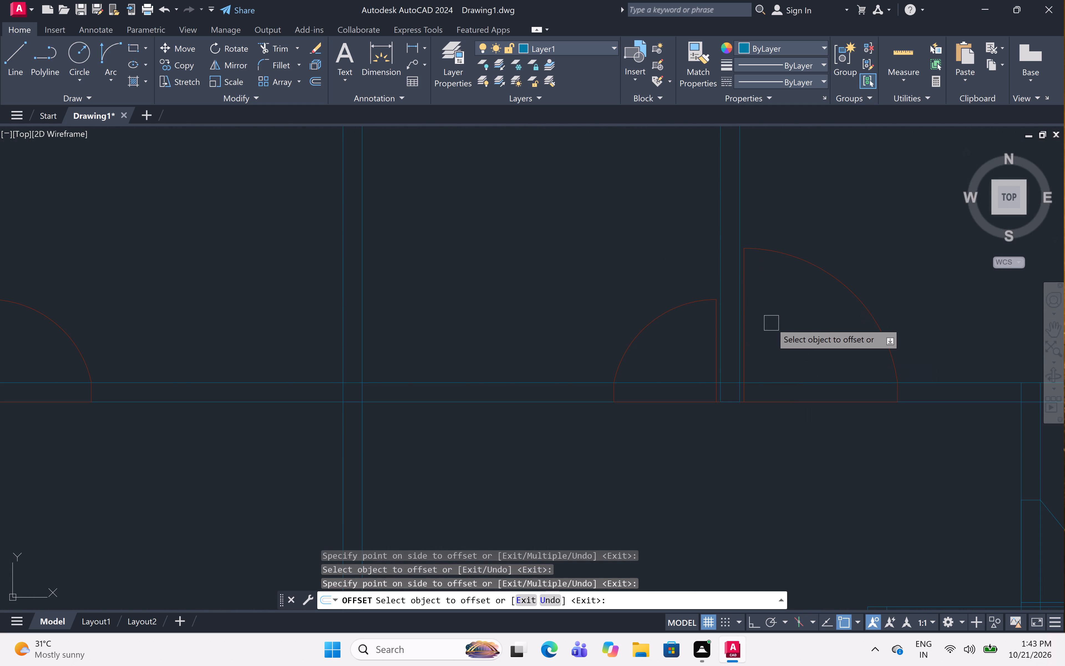
pyautogui.scroll(1, 771, 323)
pyautogui.click(731, 326)
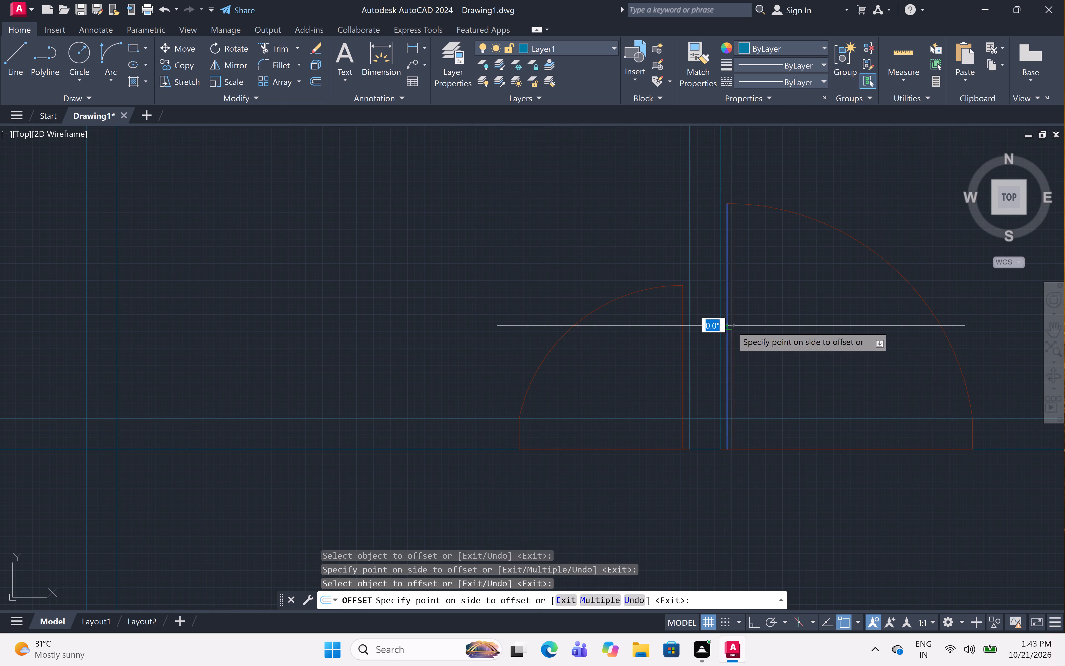
pyautogui.moveTo(758, 330); pyautogui.dragTo(765, 330)
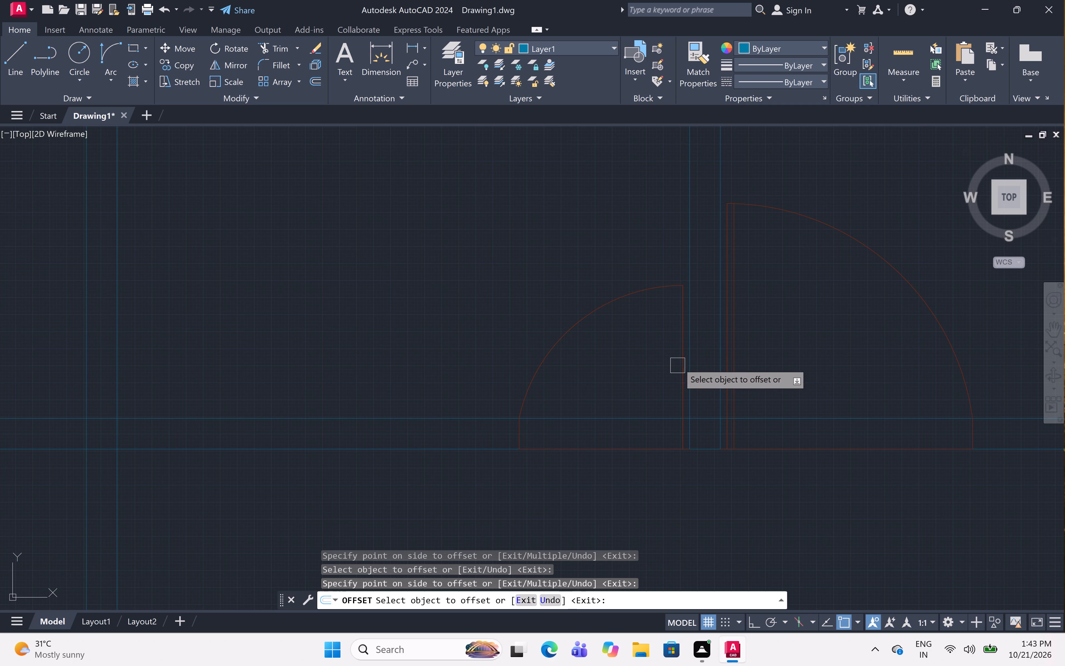
pyautogui.click(678, 362)
pyautogui.moveTo(606, 349); pyautogui.dragTo(606, 339)
# Offset the leaf lines of the two arc-swing doors above the bottom central room by 1" into their swings.
pyautogui.scroll(-4, 679, 207)
pyautogui.scroll(-5, 671, 288)
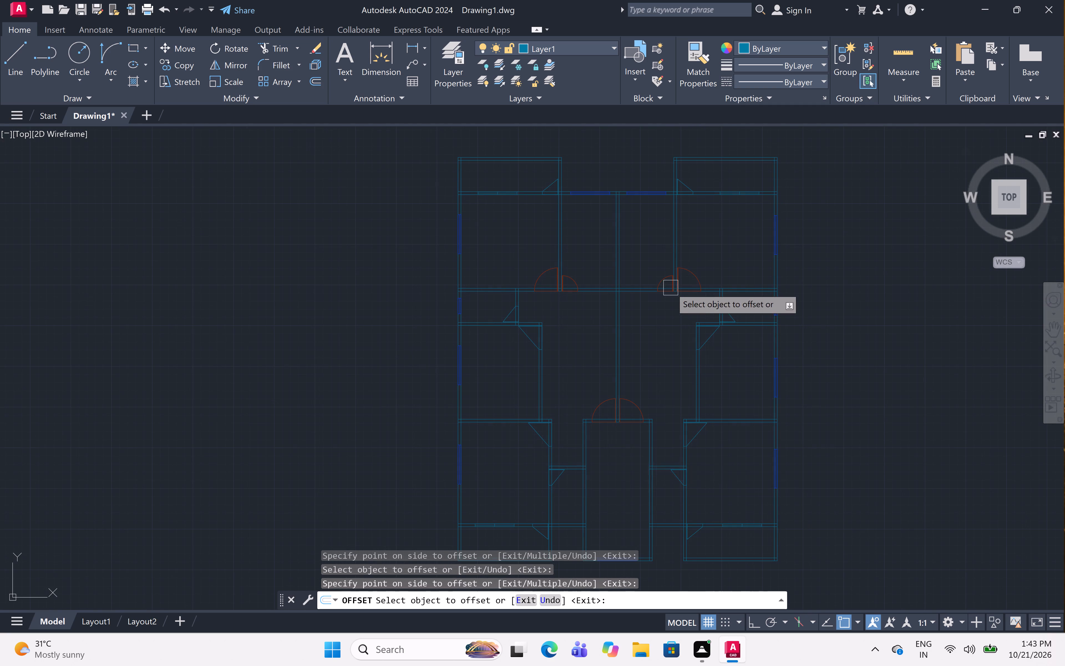
pyautogui.scroll(5, 618, 434)
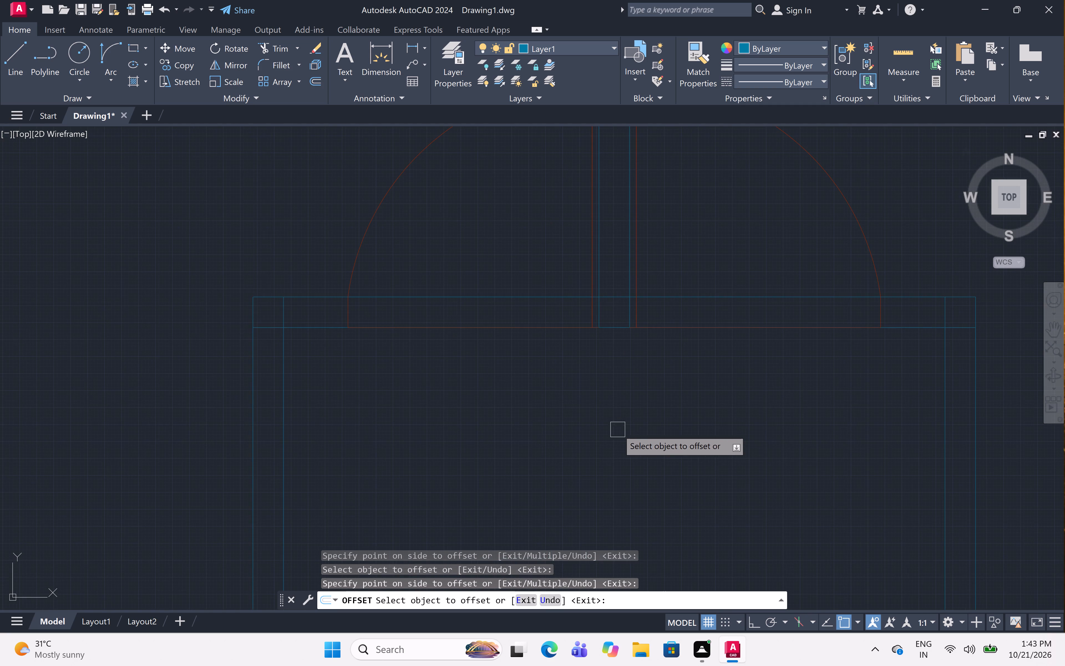
pyautogui.scroll(-1, 618, 423)
pyautogui.moveTo(620, 418); pyautogui.dragTo(615, 518, button='middle')
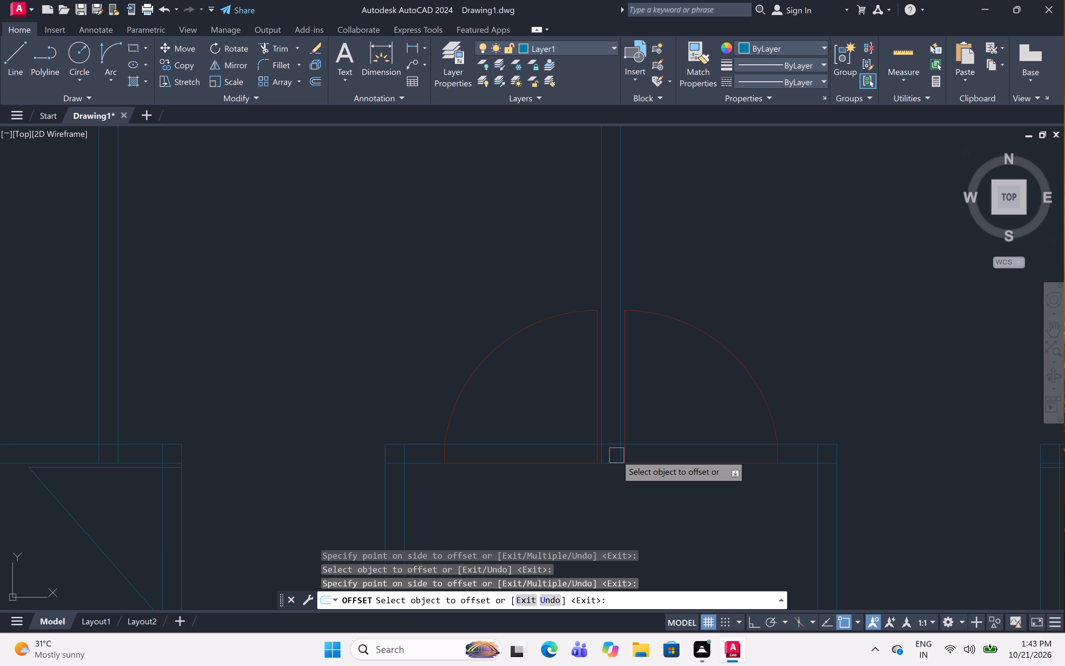
pyautogui.click(632, 398)
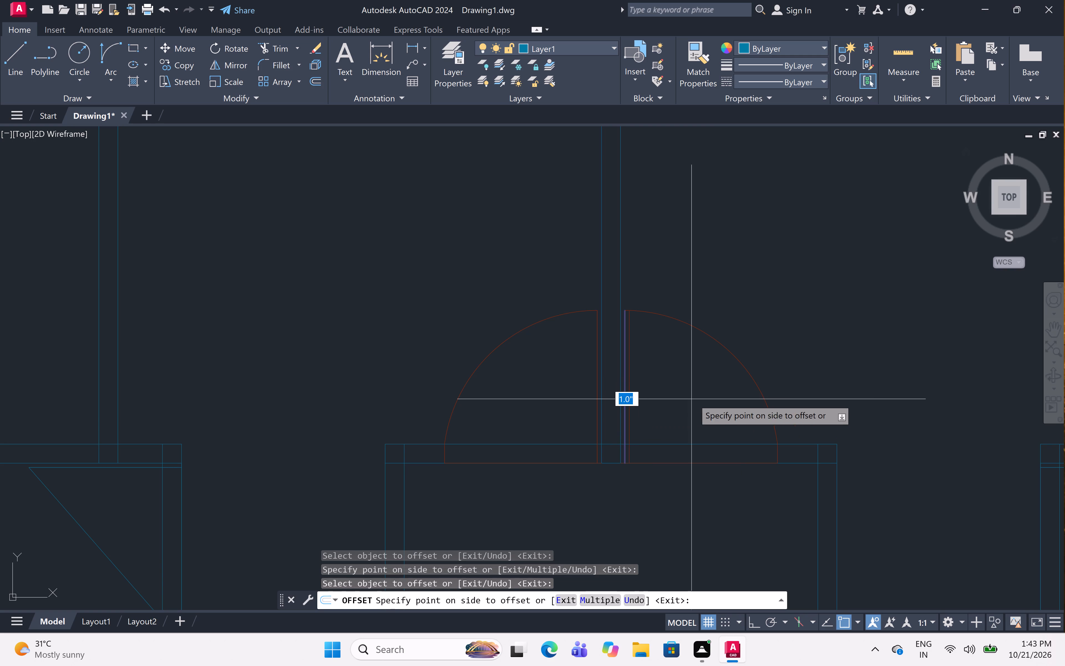
pyautogui.moveTo(697, 400); pyautogui.dragTo(704, 401)
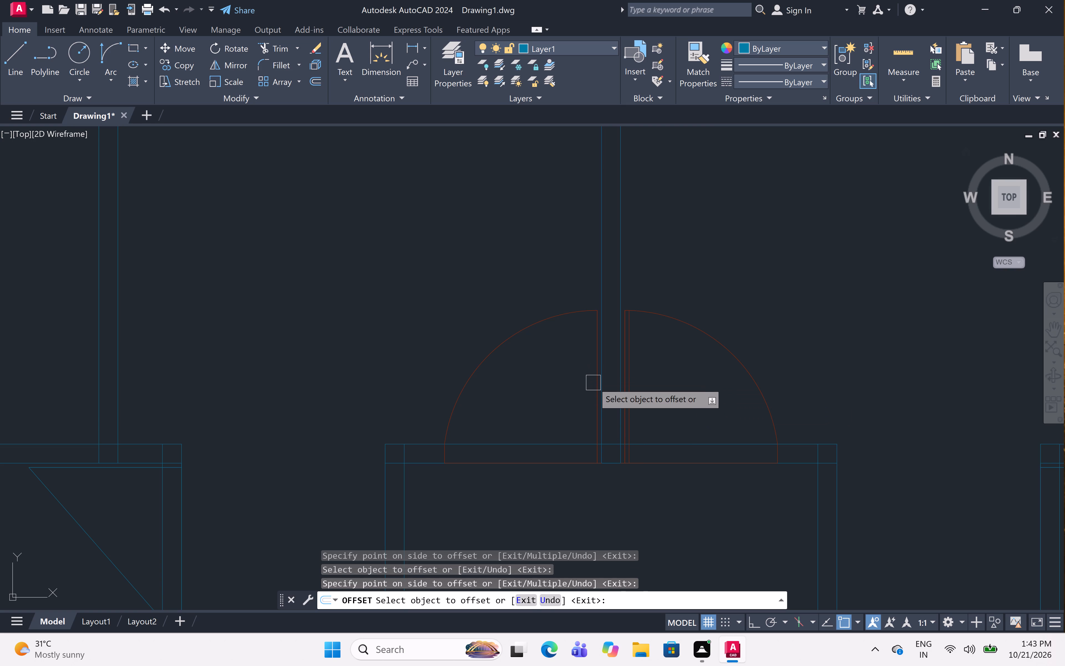
pyautogui.click(593, 383)
pyautogui.click(515, 377)
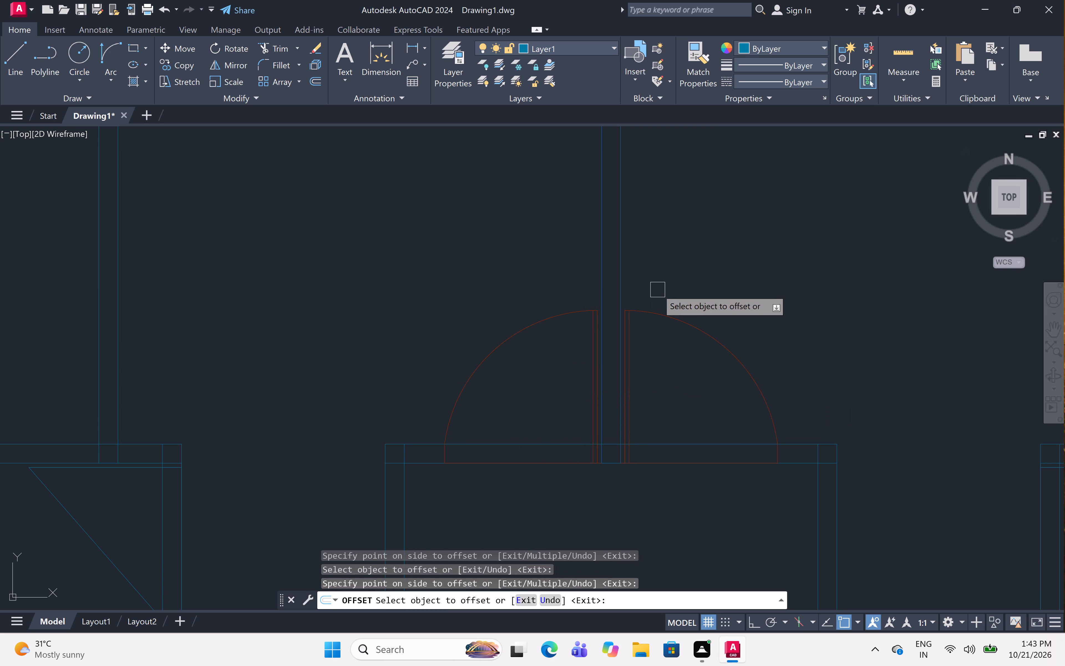
pyautogui.press('Escape')
# Trim the wall lines out of the two arc-swing door openings above the bottom central room.
pyautogui.write('tr')
pyautogui.press('space')
pyautogui.moveTo(547, 358); pyautogui.dragTo(552, 359)
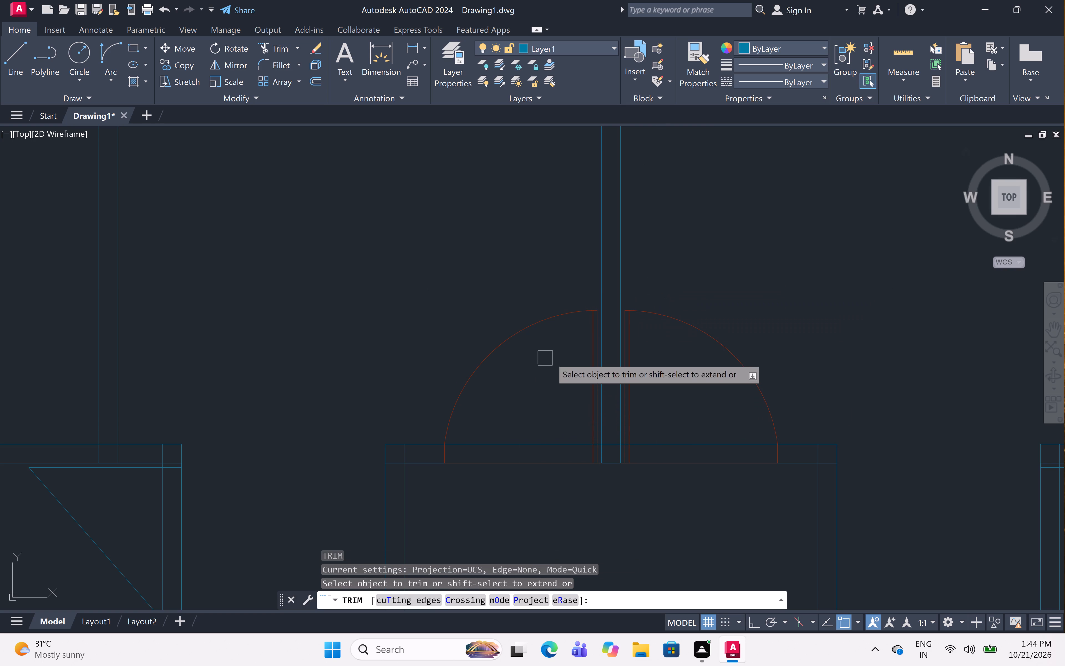
pyautogui.moveTo(552, 359); pyautogui.dragTo(556, 365)
pyautogui.click(574, 532)
pyautogui.click(704, 418)
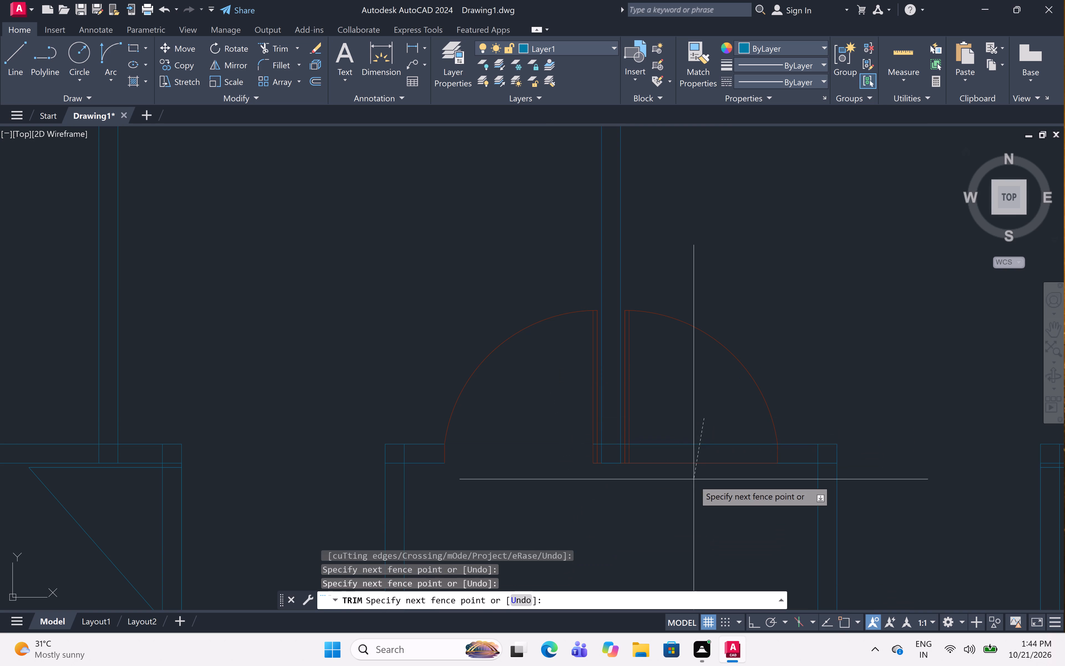
pyautogui.click(694, 481)
# Trim the wall lines out of the two arc-swing door openings on either side of the upper-left vertical wall.
pyautogui.scroll(-7, 706, 420)
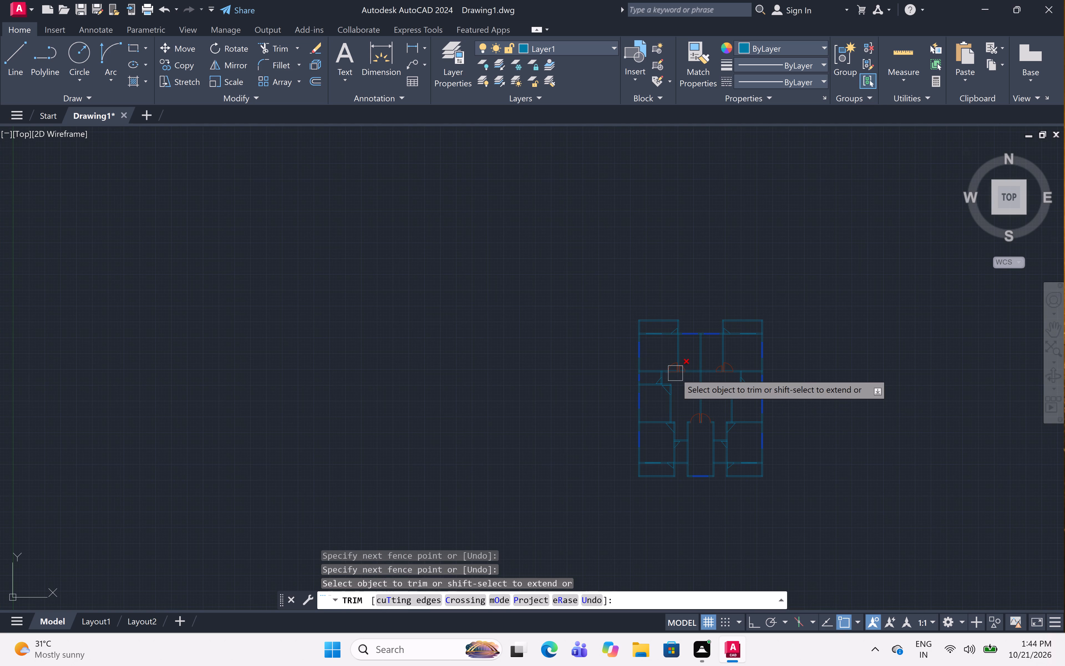
pyautogui.scroll(6, 675, 373)
pyautogui.click(644, 318)
pyautogui.click(628, 411)
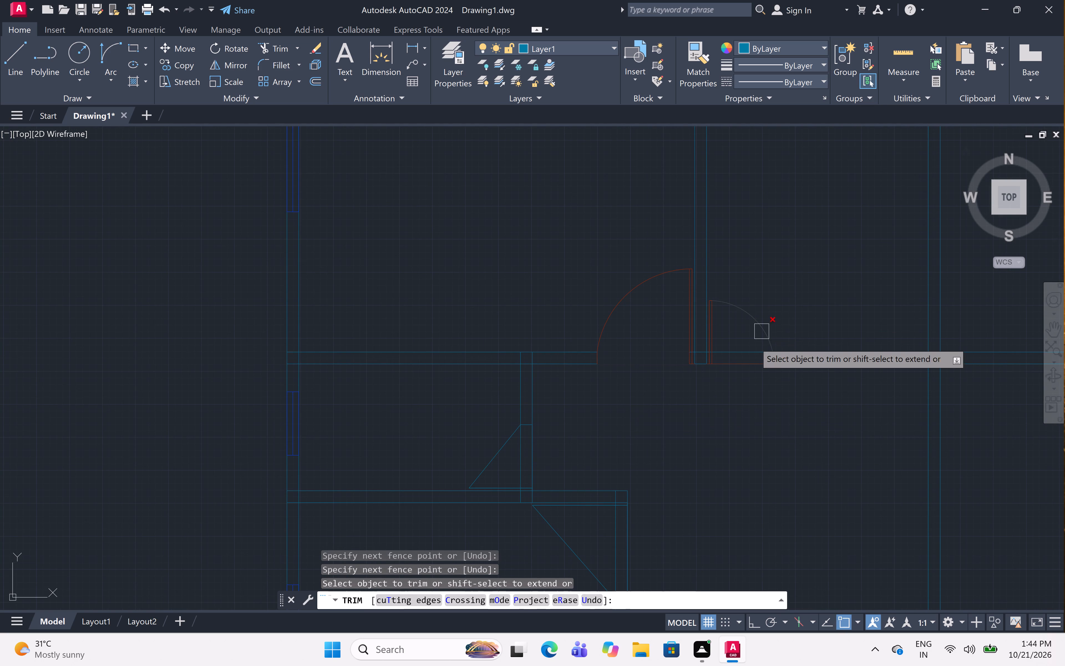
pyautogui.scroll(3, 748, 347)
pyautogui.click(726, 330)
pyautogui.click(666, 453)
# Trim the wall lines out of the two arc-swing door openings on either side of the upper-right vertical wall.
pyautogui.scroll(-8, 674, 372)
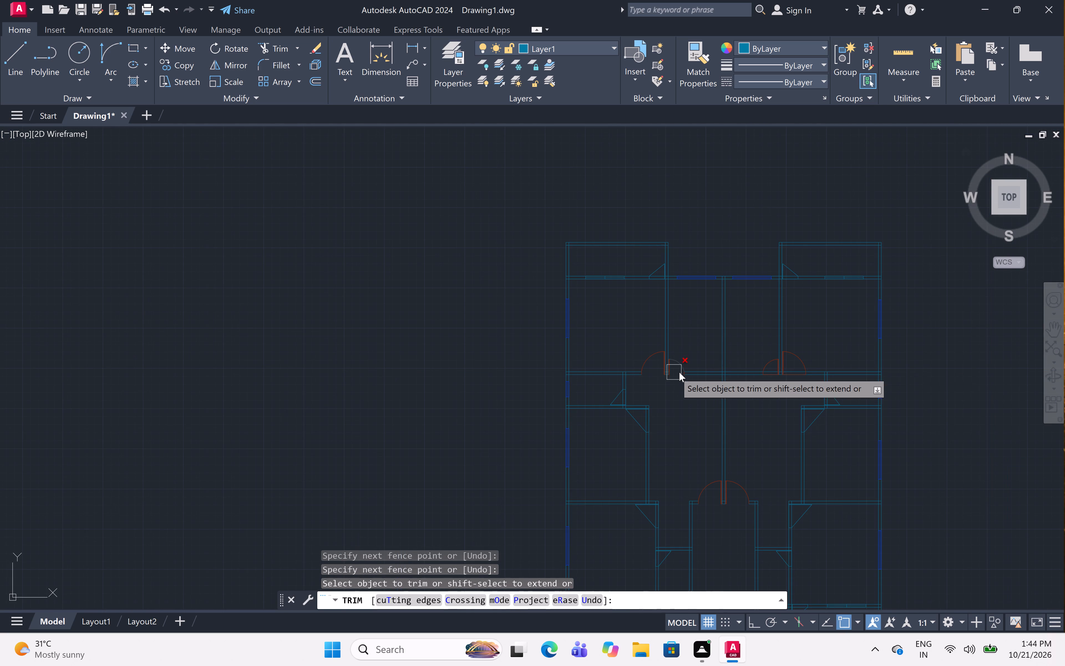
pyautogui.scroll(6, 787, 368)
pyautogui.click(802, 363)
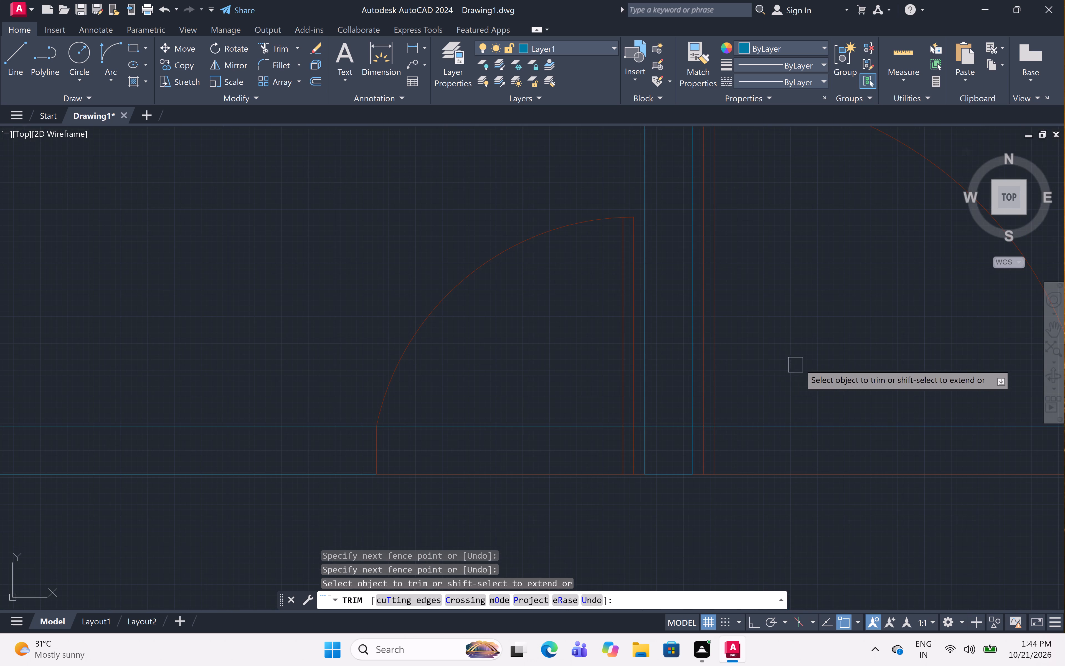
pyautogui.scroll(-2, 782, 506)
pyautogui.moveTo(796, 525); pyautogui.dragTo(803, 525)
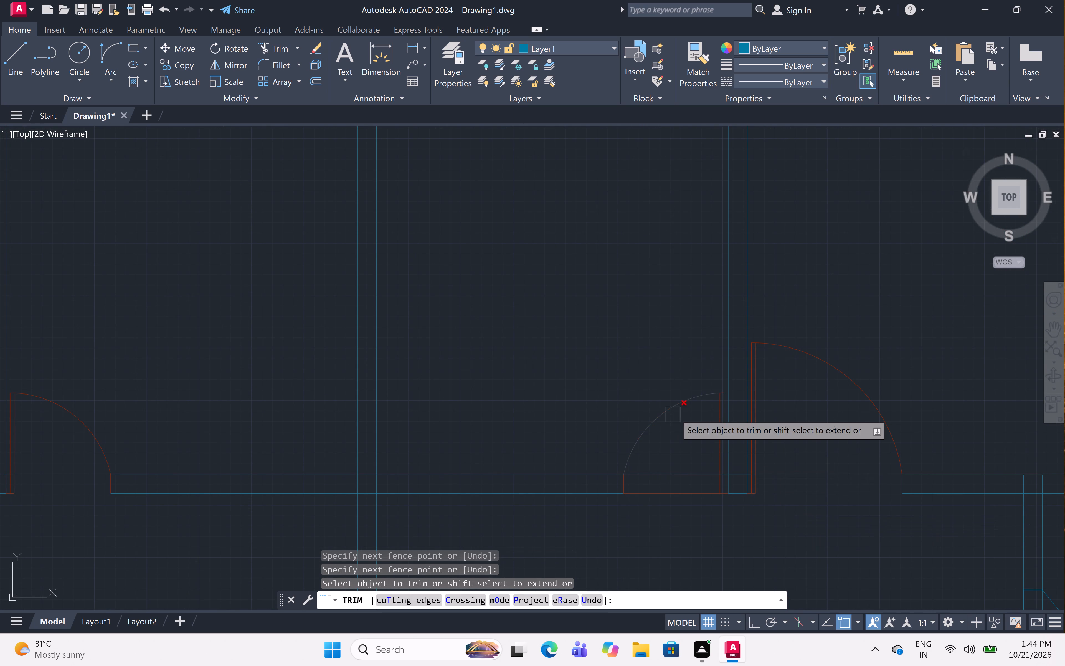
pyautogui.click(695, 458)
pyautogui.click(660, 543)
# Trim the horizontal wall lines out of the door openings of the top-left and top-right strip rooms.
pyautogui.scroll(-2, 605, 299)
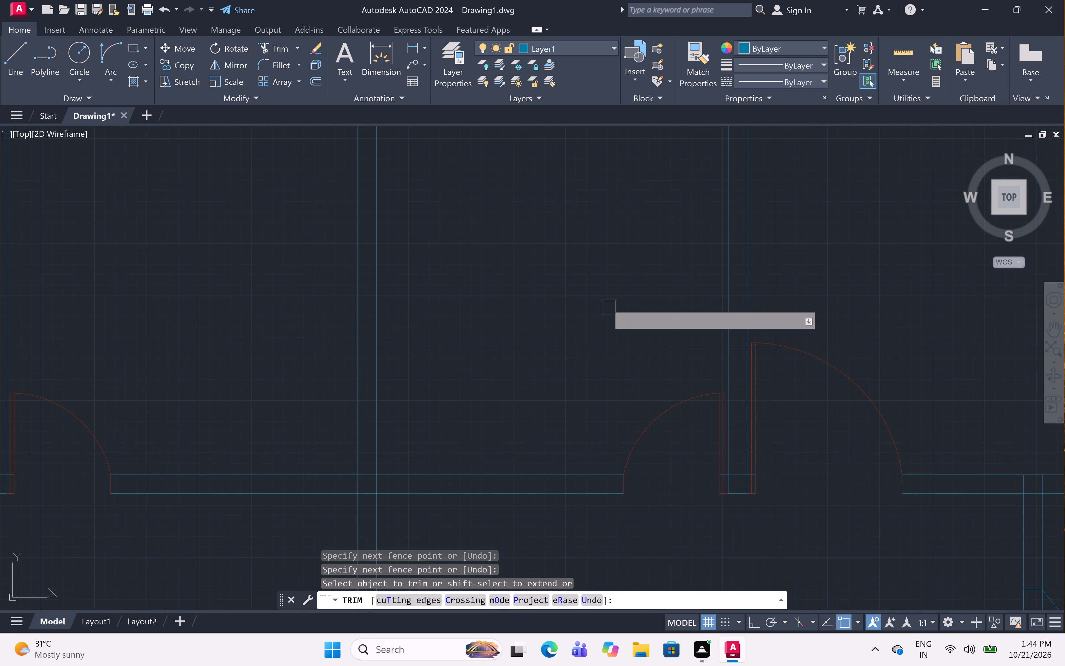
pyautogui.scroll(-4, 606, 301)
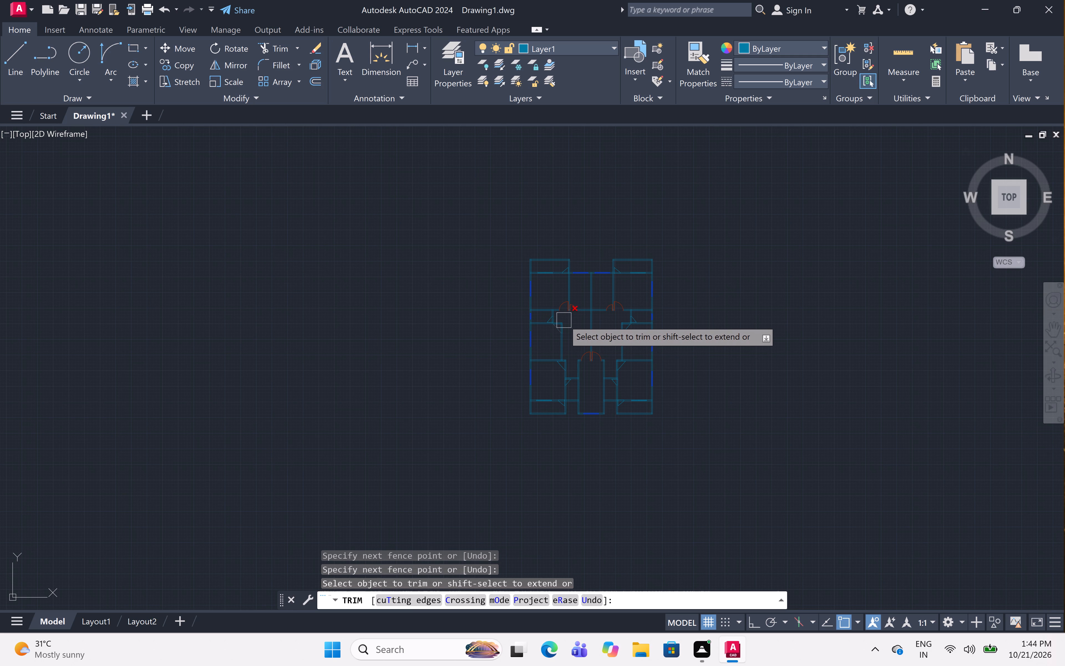
pyautogui.moveTo(691, 344); pyautogui.dragTo(681, 334, button='middle')
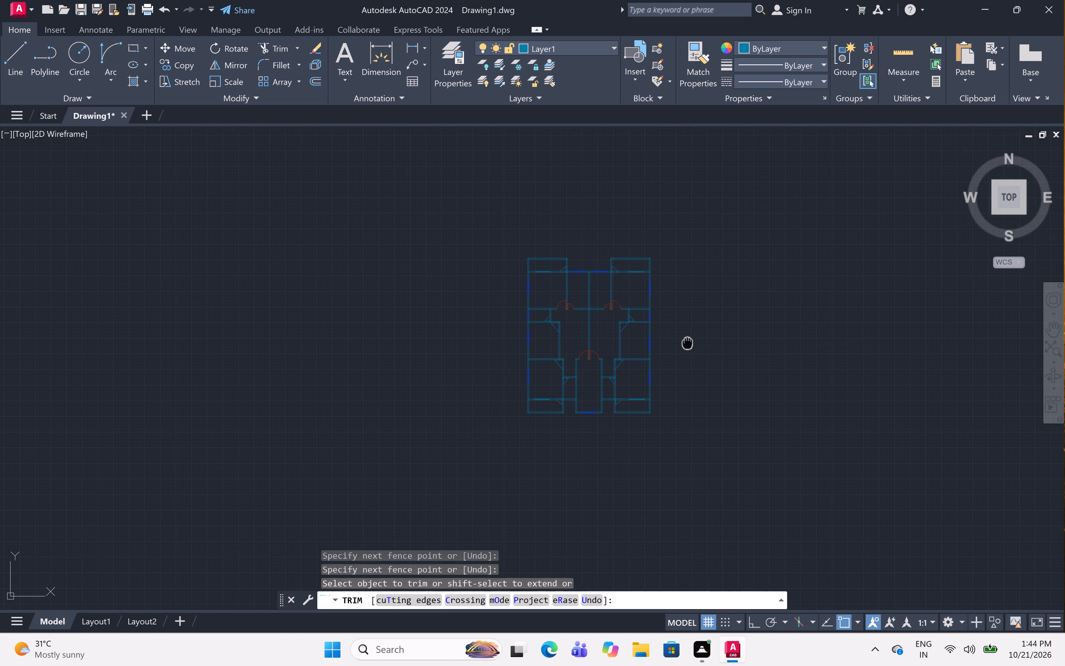
pyautogui.moveTo(681, 334); pyautogui.dragTo(677, 327, button='middle')
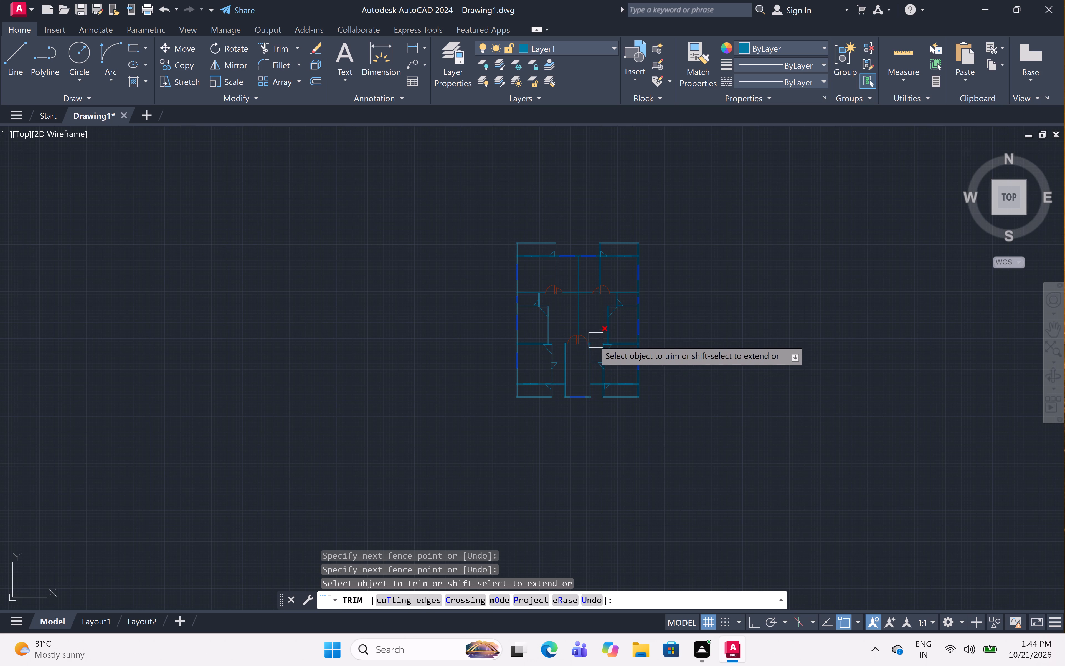
pyautogui.scroll(6, 560, 245)
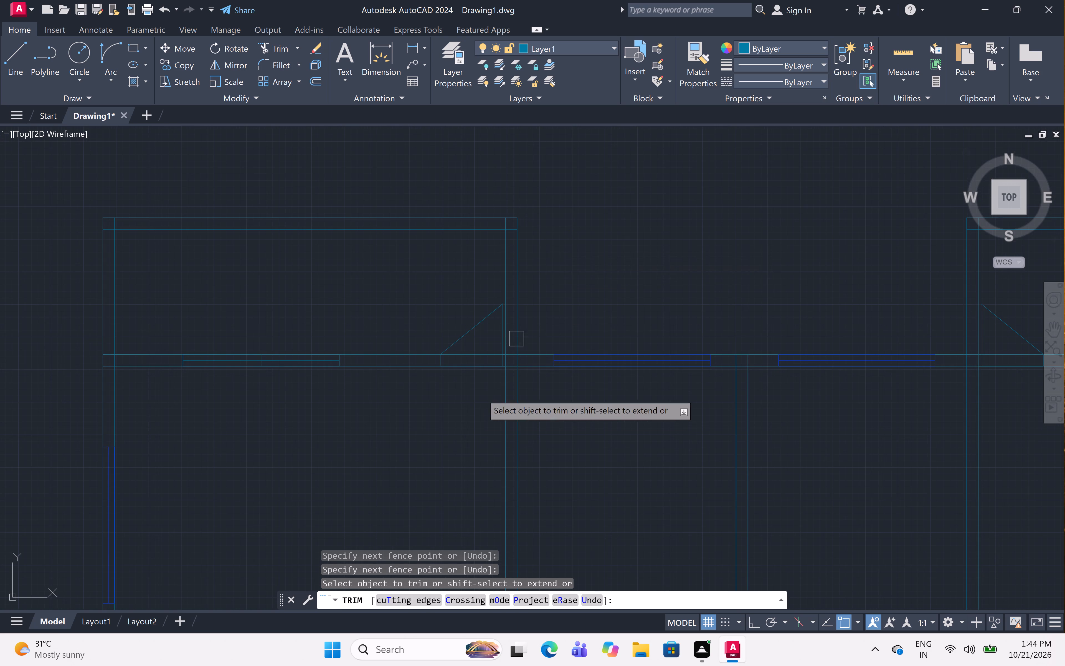
pyautogui.moveTo(471, 401); pyautogui.dragTo(508, 305, button='middle')
pyautogui.scroll(2, 518, 272)
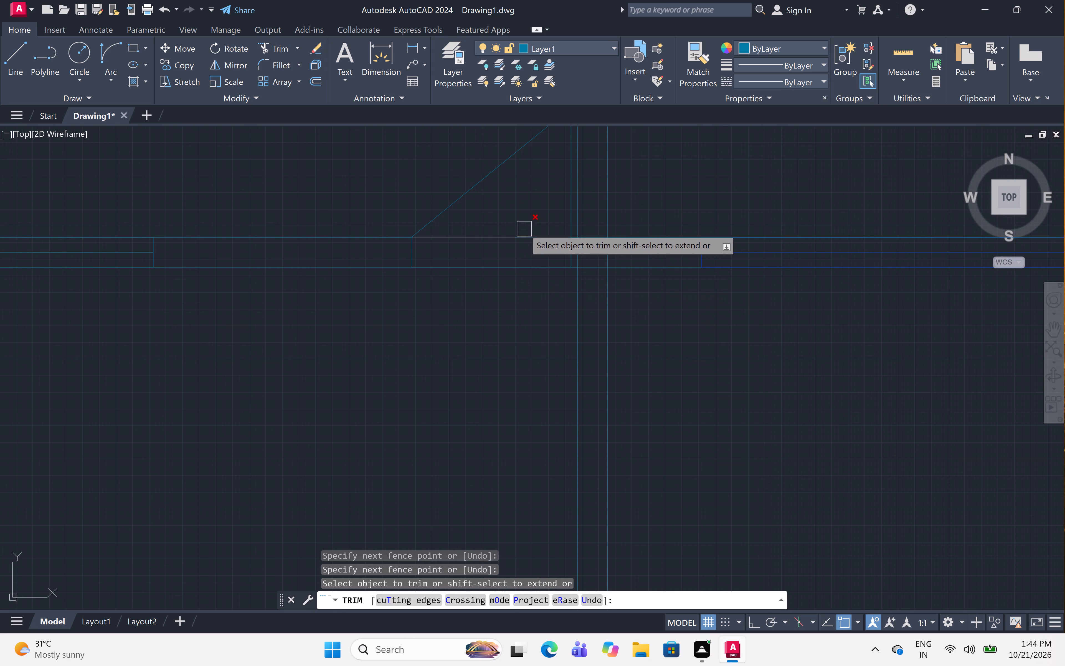
pyautogui.click(526, 223)
pyautogui.click(509, 295)
pyautogui.scroll(-6, 509, 291)
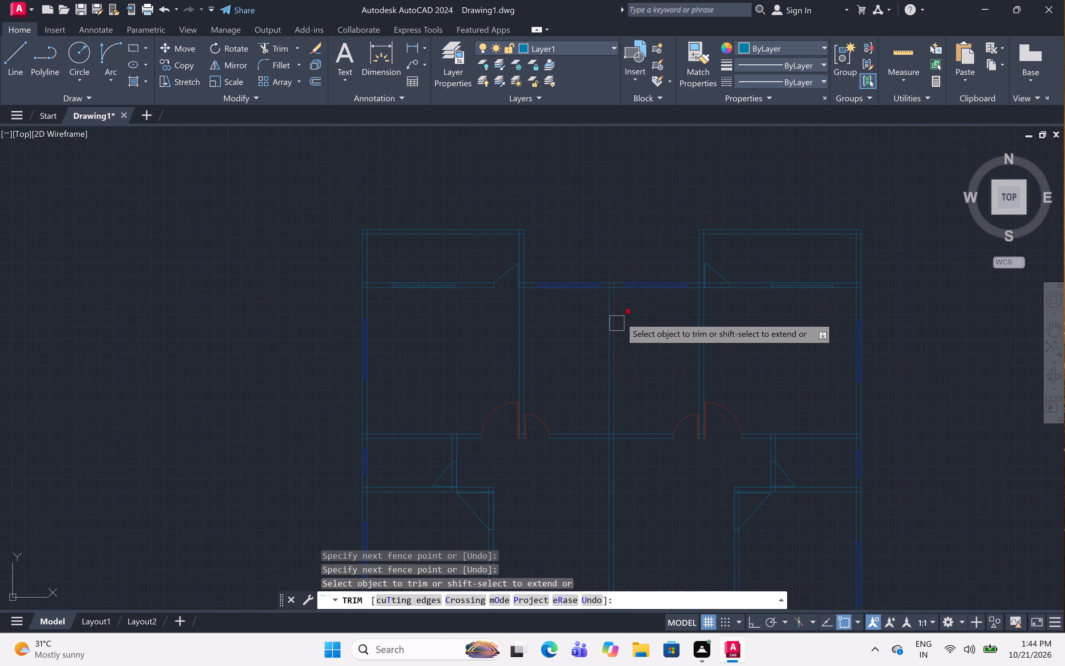
pyautogui.scroll(6, 712, 284)
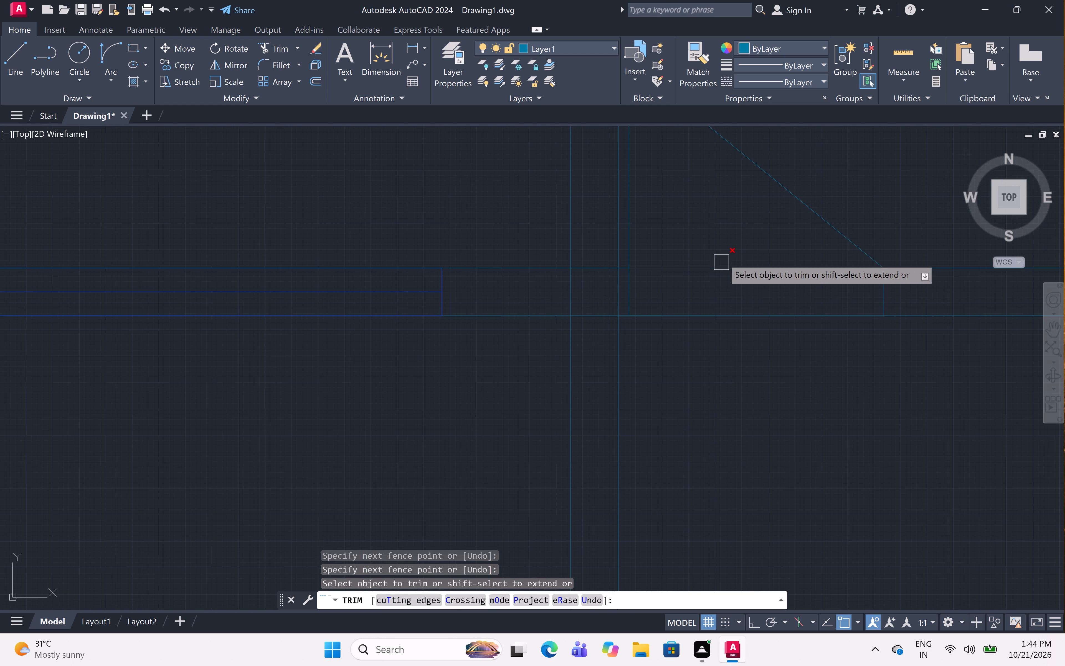
pyautogui.click(742, 230)
pyautogui.moveTo(726, 387); pyautogui.dragTo(727, 390)
# Trim the vertical wall lines out of the door openings of the small left room and the left middle room below it.
pyautogui.scroll(-9, 729, 329)
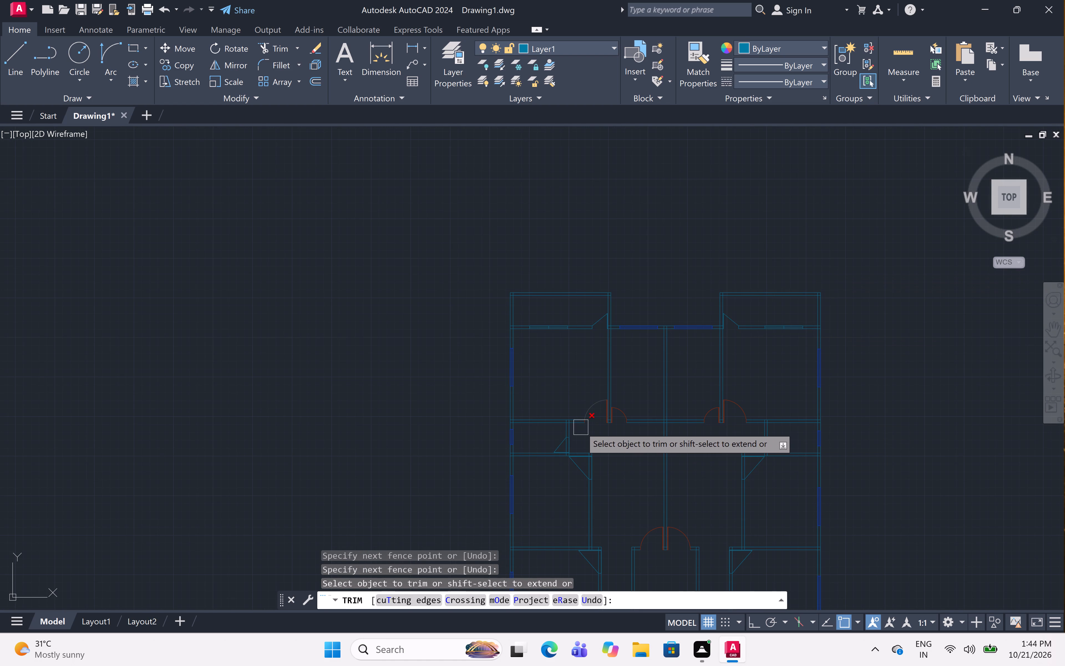
pyautogui.scroll(6, 560, 452)
pyautogui.click(622, 395)
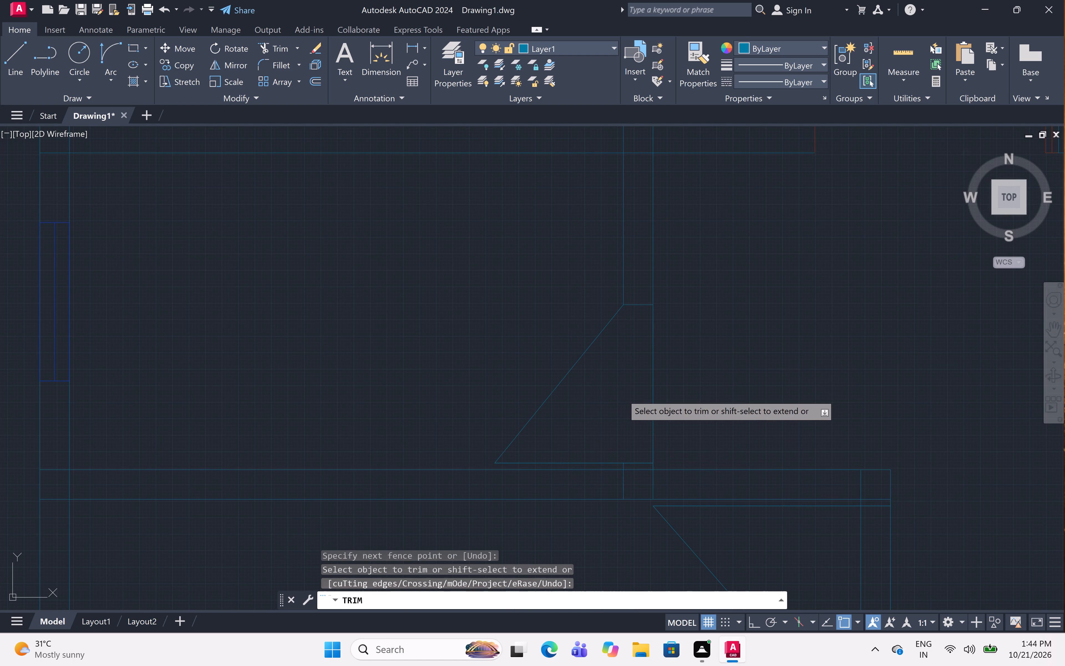
pyautogui.click(622, 396)
pyautogui.click(739, 368)
pyautogui.scroll(-5, 719, 348)
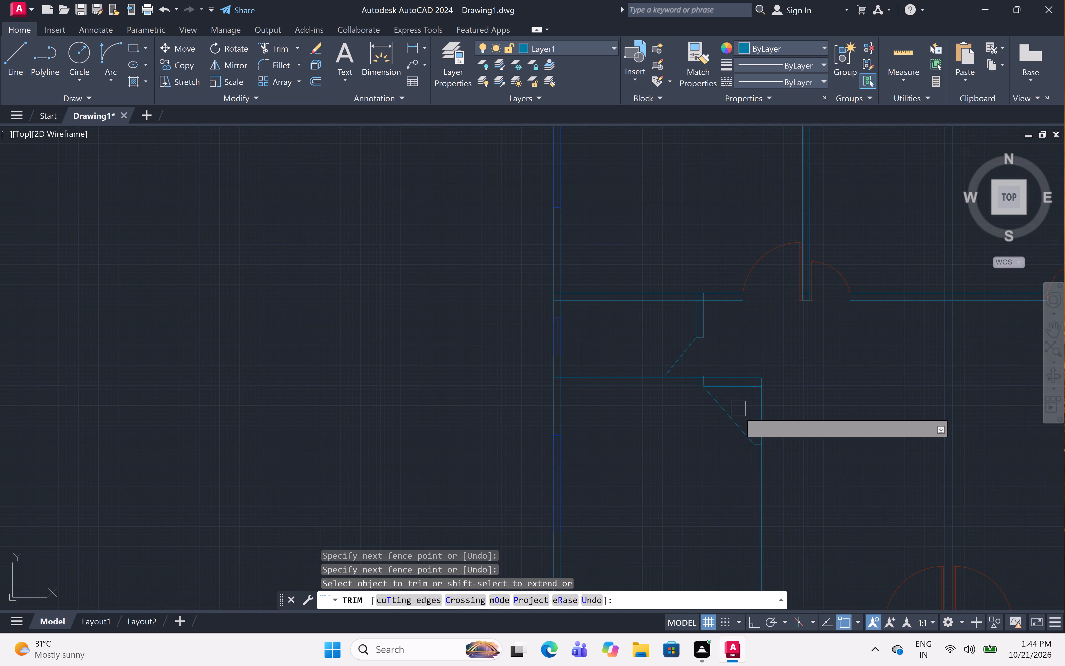
pyautogui.scroll(5, 735, 393)
pyautogui.scroll(-4, 765, 411)
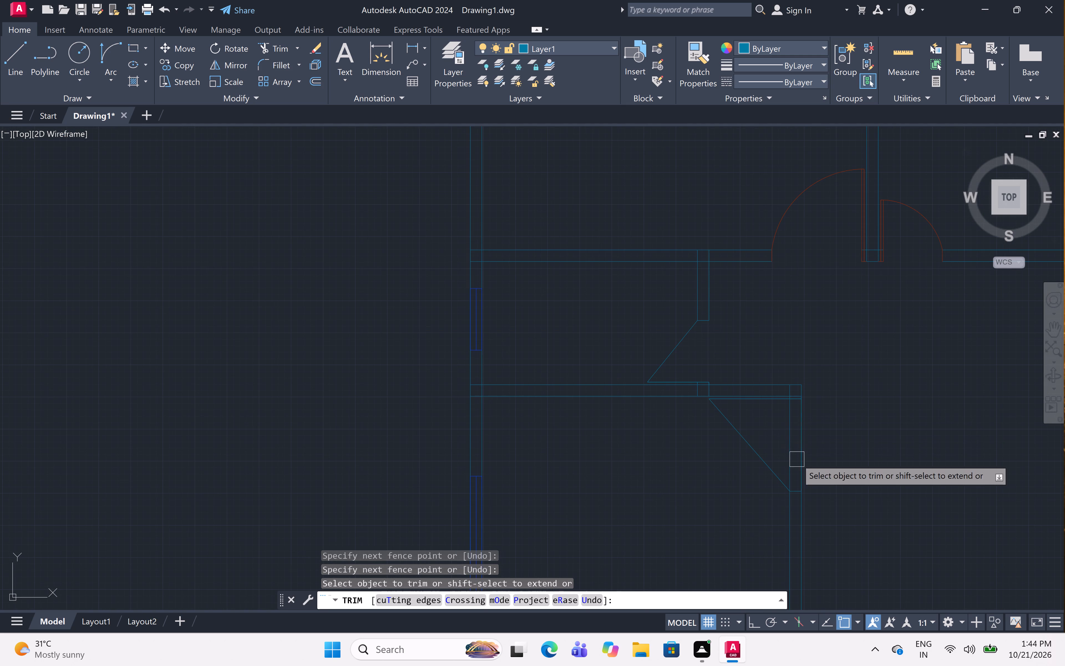
pyautogui.click(768, 436)
pyautogui.click(822, 419)
# Trim the lower-left room's vertical wall lines out of the door openings above and below the short connecting wall.
pyautogui.scroll(-6, 822, 418)
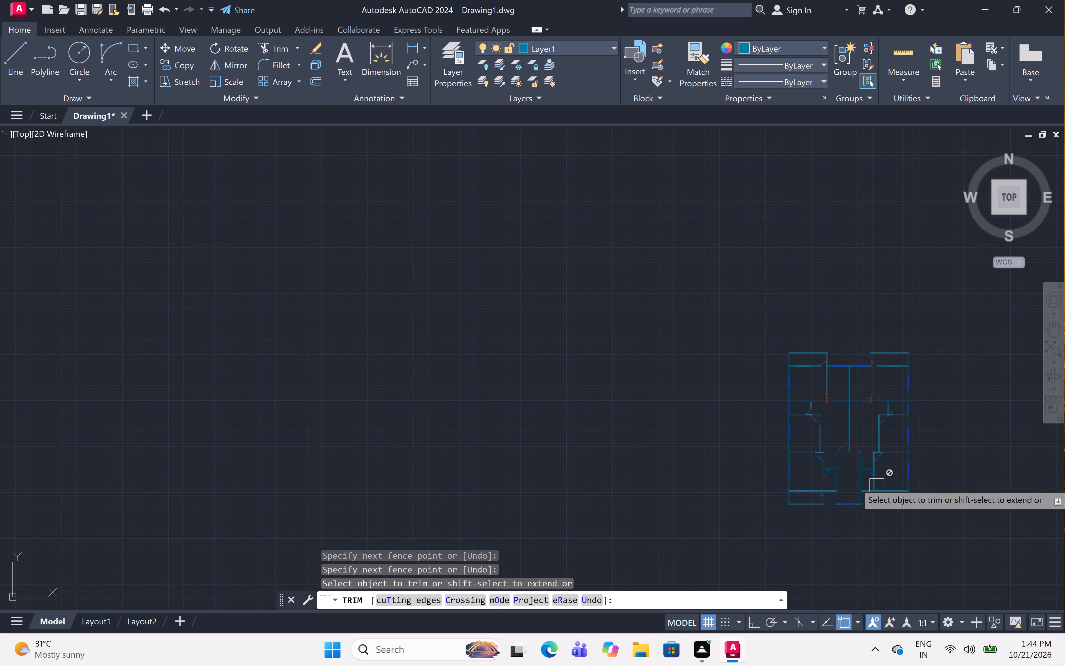
pyautogui.scroll(6, 817, 463)
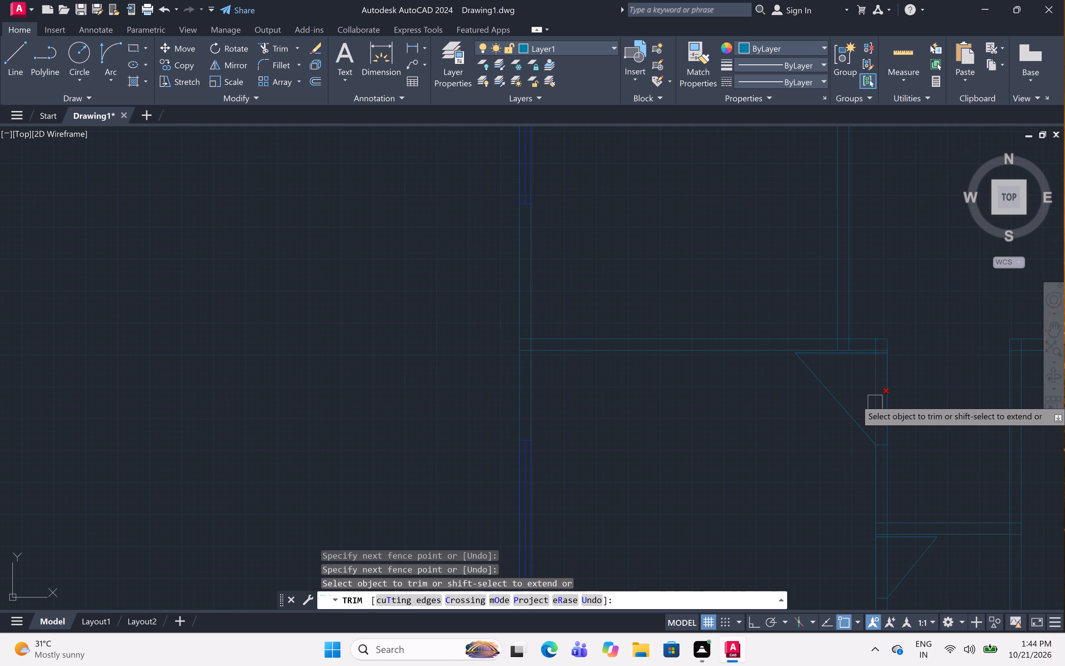
pyautogui.click(862, 389)
pyautogui.click(911, 375)
pyautogui.scroll(-4, 905, 377)
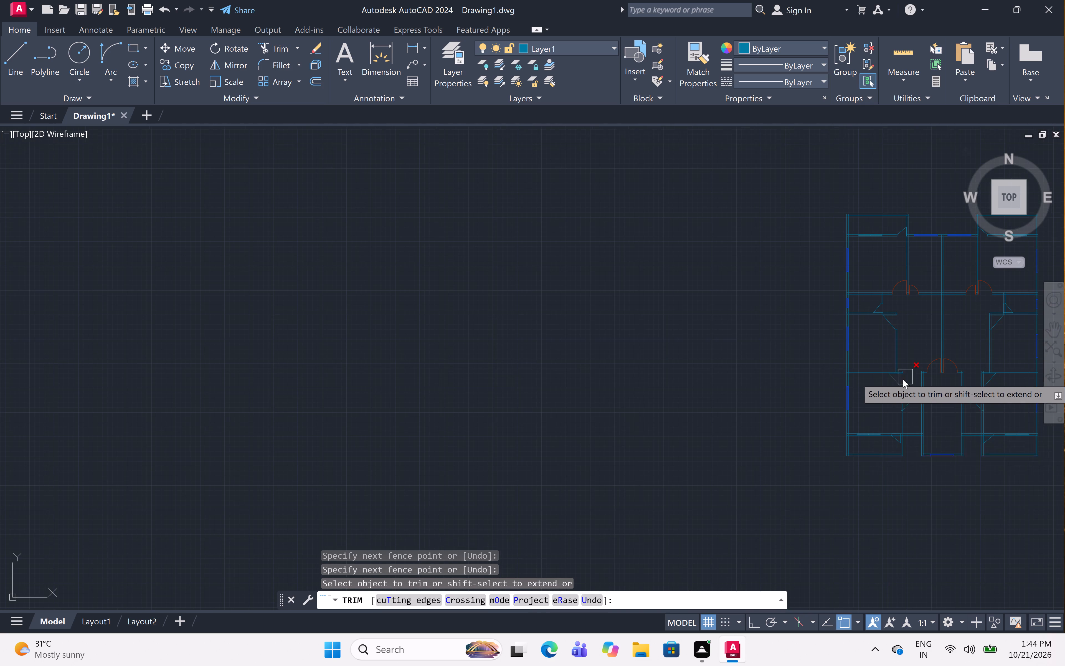
pyautogui.scroll(1, 907, 417)
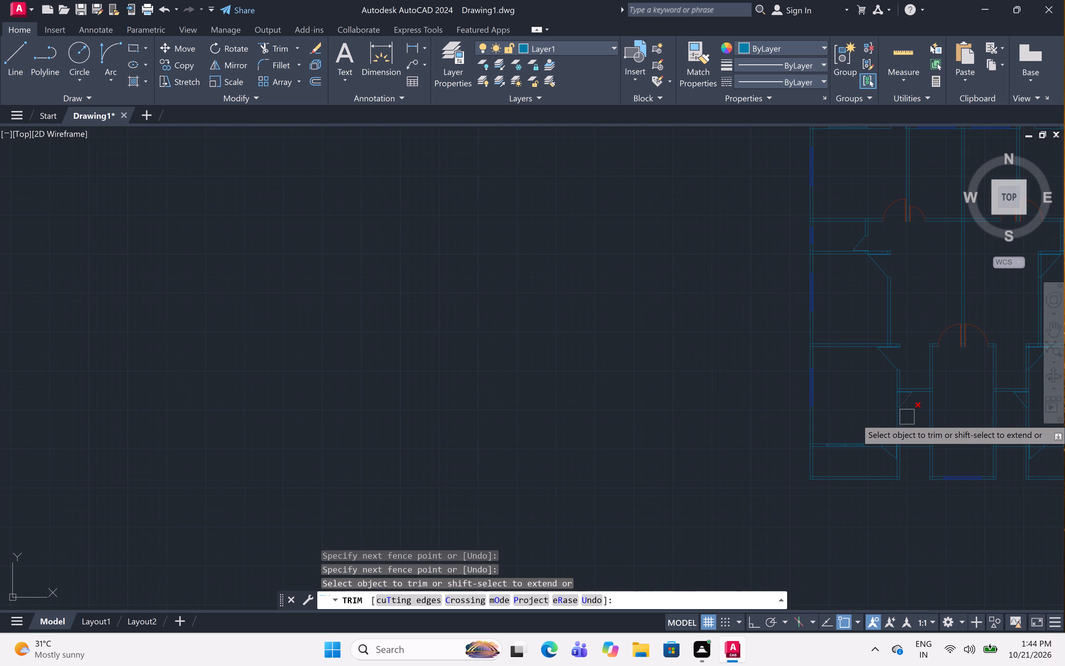
pyautogui.scroll(5, 925, 414)
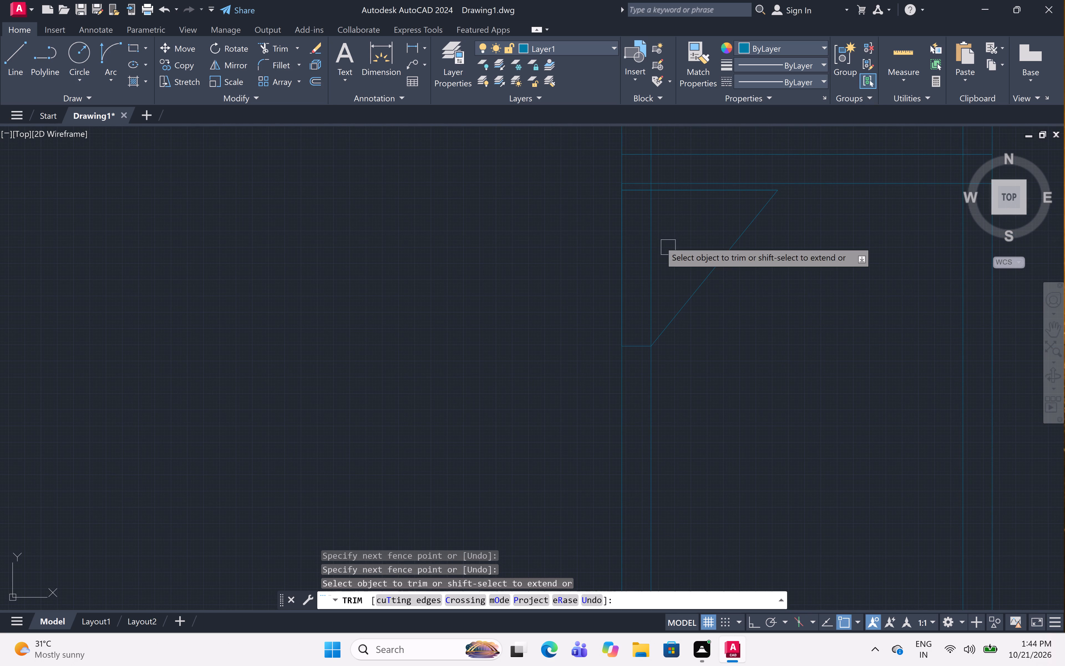
pyautogui.click(672, 253)
pyautogui.click(526, 288)
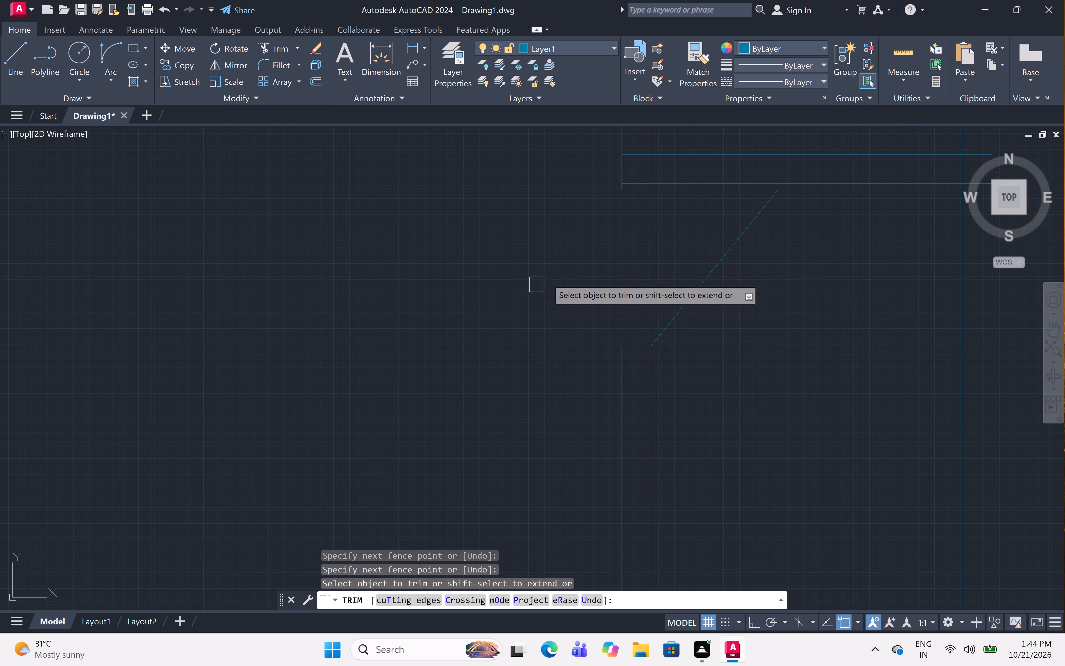
# Trim the horizontal wall lines out of the bottom-left strip room's door opening.
pyautogui.scroll(-5, 571, 262)
pyautogui.scroll(6, 561, 342)
pyautogui.moveTo(605, 324); pyautogui.dragTo(607, 315)
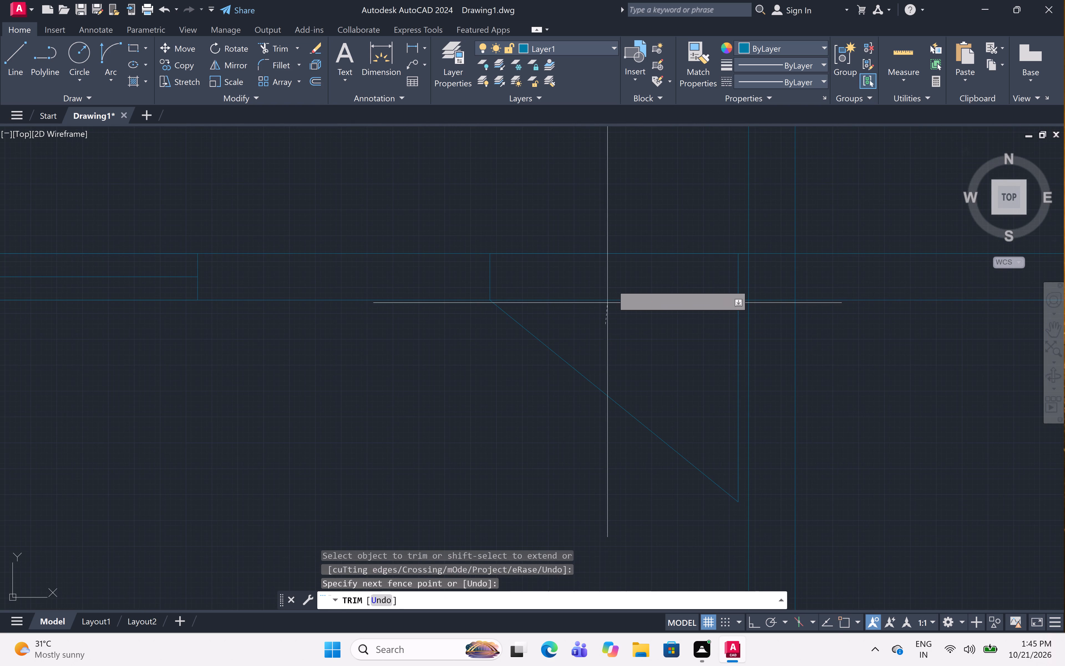
pyautogui.click(643, 193)
# Trim the vertical wall lines out of the door openings of the small right room and the right middle room below it.
pyautogui.scroll(-8, 631, 204)
pyautogui.moveTo(661, 253); pyautogui.dragTo(611, 396, button='middle')
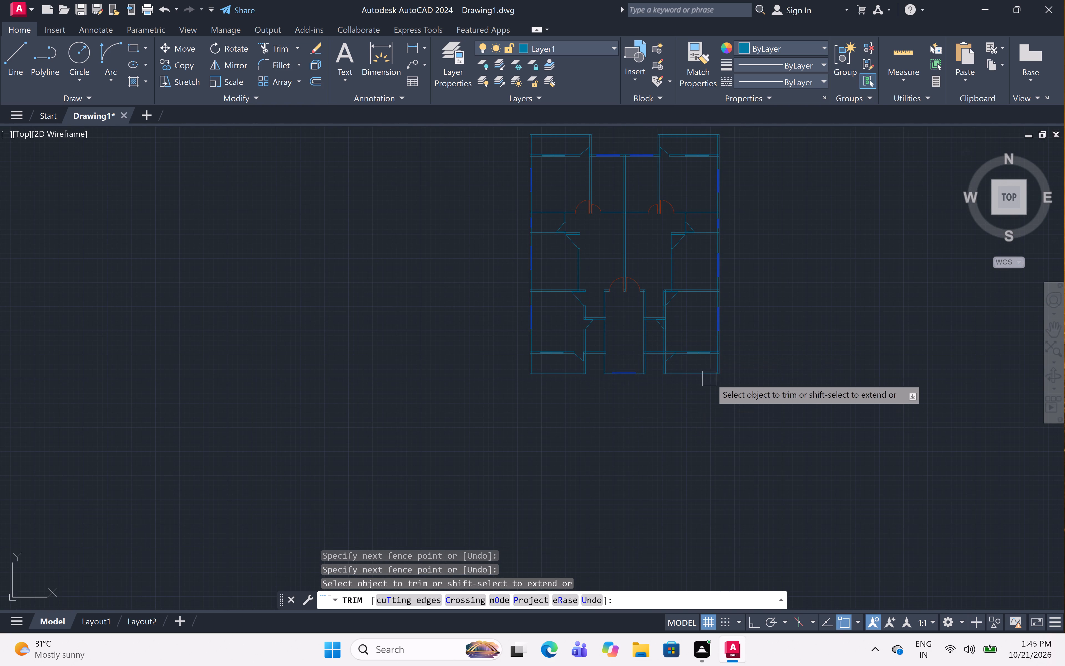
pyautogui.scroll(7, 684, 225)
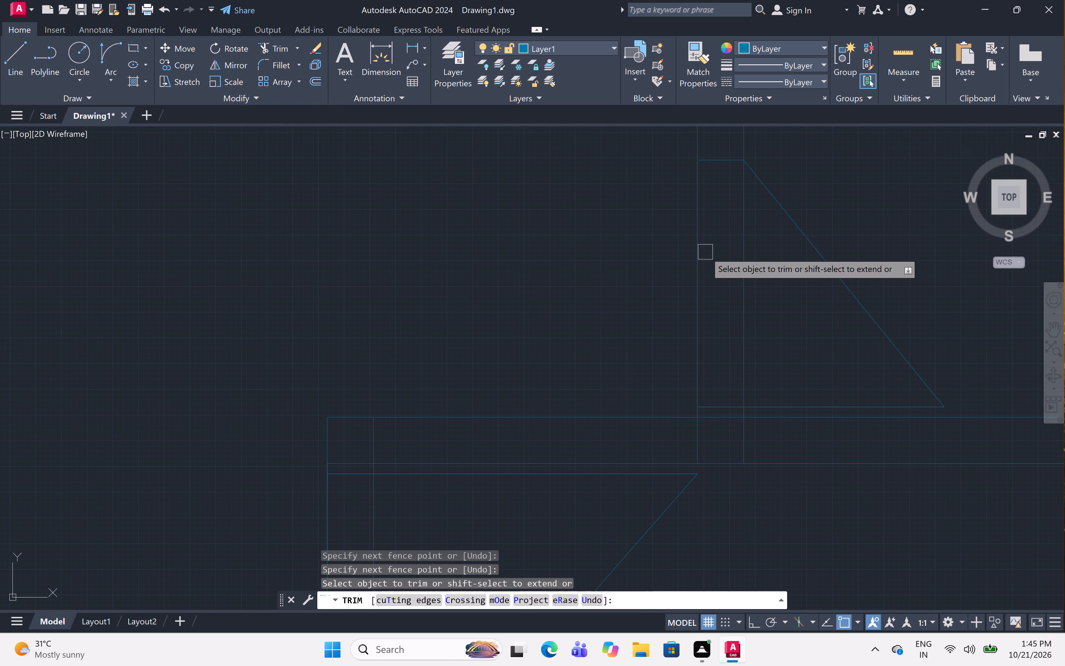
pyautogui.click(762, 303)
pyautogui.click(486, 289)
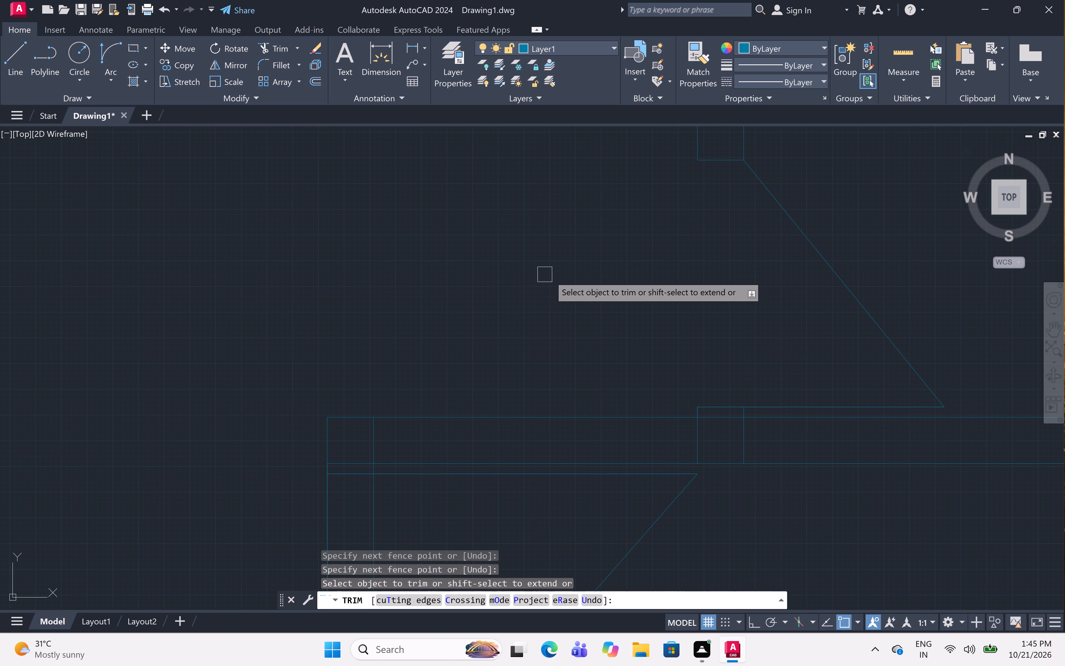
pyautogui.scroll(-7, 561, 280)
pyautogui.scroll(4, 542, 334)
pyautogui.click(585, 323)
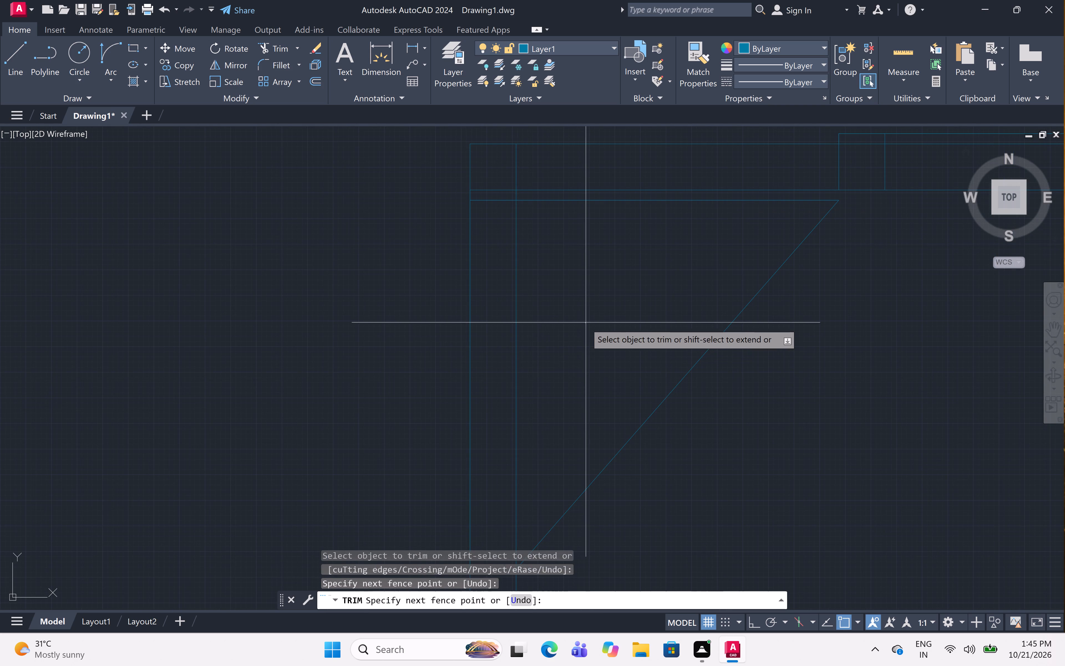
pyautogui.moveTo(113, 369); pyautogui.dragTo(116, 369)
# Trim the lower-right room's vertical wall lines out of the door openings above and below the short connecting wall.
pyautogui.scroll(-8, 262, 342)
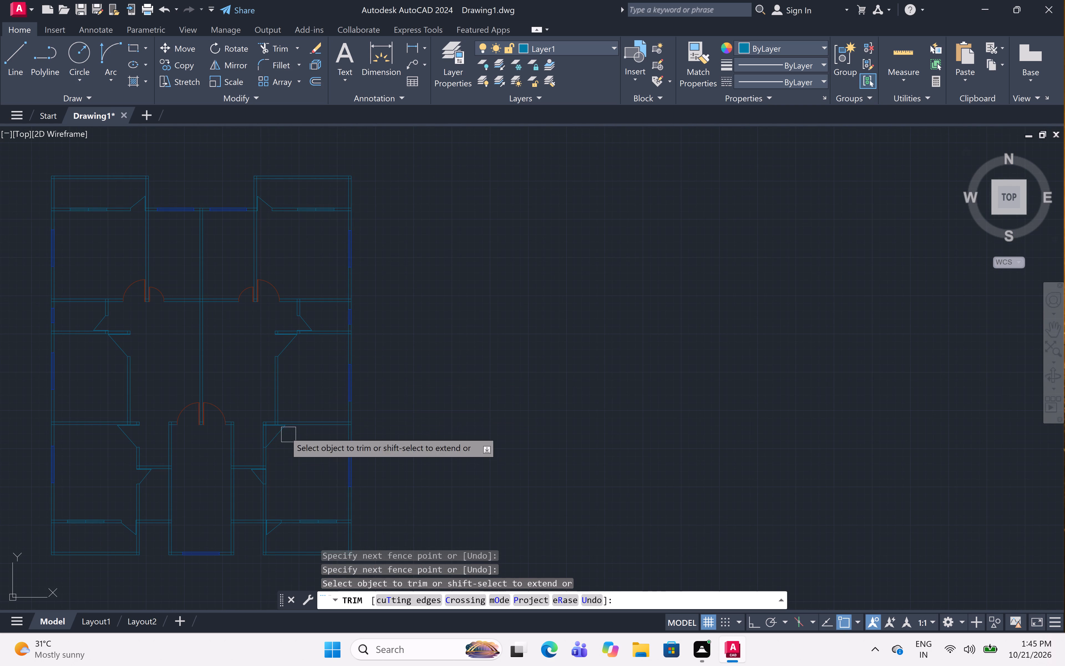
pyautogui.scroll(6, 269, 430)
pyautogui.scroll(-2, 283, 398)
pyautogui.moveTo(285, 421); pyautogui.dragTo(374, 293, button='middle')
pyautogui.click(376, 292)
pyautogui.click(234, 311)
pyautogui.scroll(-6, 286, 282)
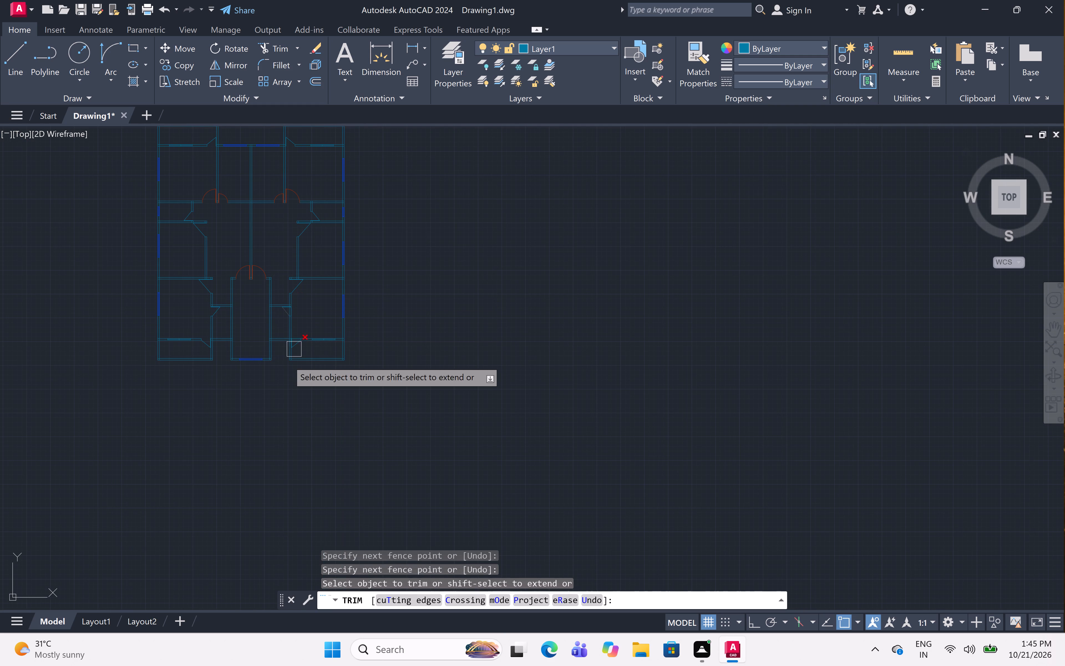
pyautogui.scroll(6, 285, 311)
pyautogui.scroll(2, 315, 295)
pyautogui.click(316, 294)
pyautogui.moveTo(442, 282); pyautogui.dragTo(445, 282)
# Trim the horizontal wall lines out of the bottom-right strip room's door opening.
pyautogui.scroll(-6, 449, 268)
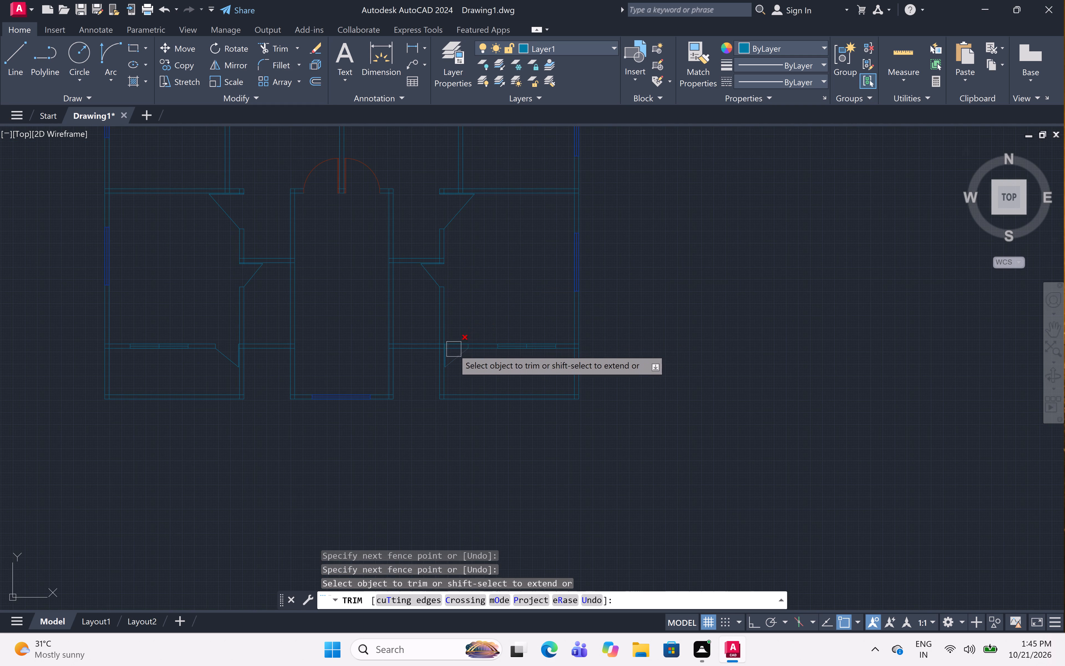
pyautogui.scroll(5, 452, 349)
pyautogui.click(459, 358)
pyautogui.click(452, 245)
pyautogui.scroll(-2, 459, 244)
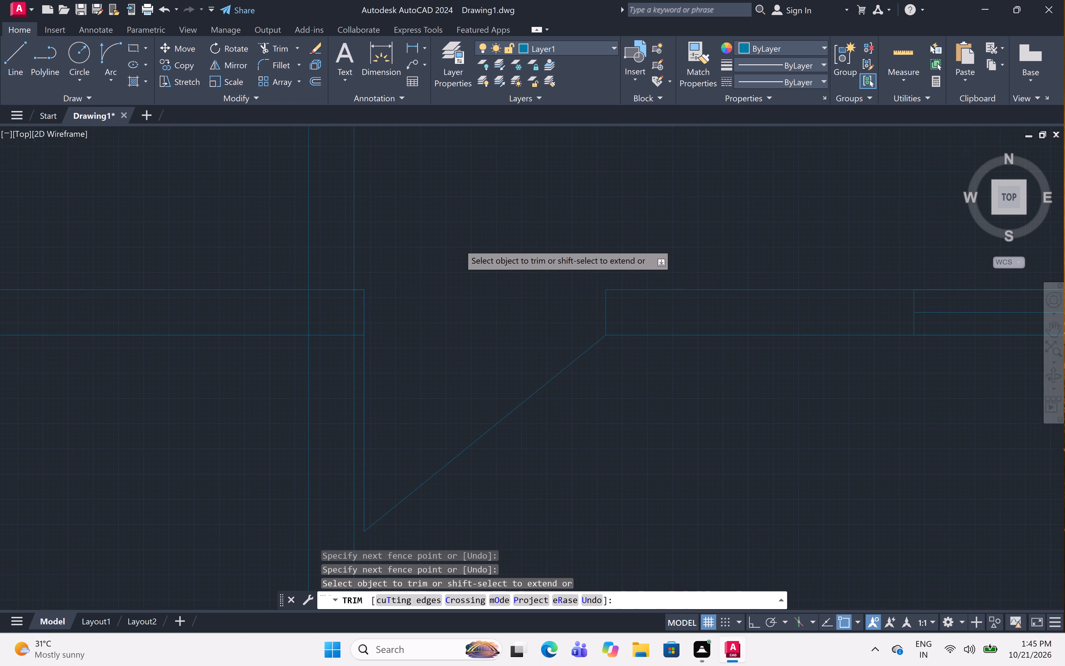
pyautogui.scroll(-5, 459, 244)
pyautogui.moveTo(497, 210); pyautogui.dragTo(520, 271, button='middle')
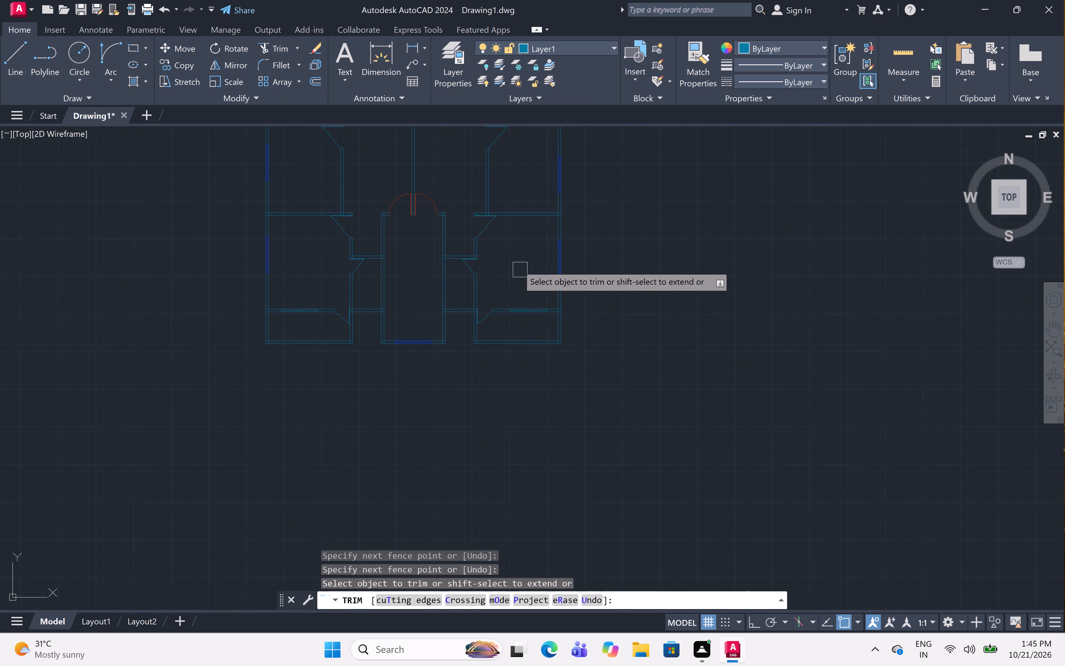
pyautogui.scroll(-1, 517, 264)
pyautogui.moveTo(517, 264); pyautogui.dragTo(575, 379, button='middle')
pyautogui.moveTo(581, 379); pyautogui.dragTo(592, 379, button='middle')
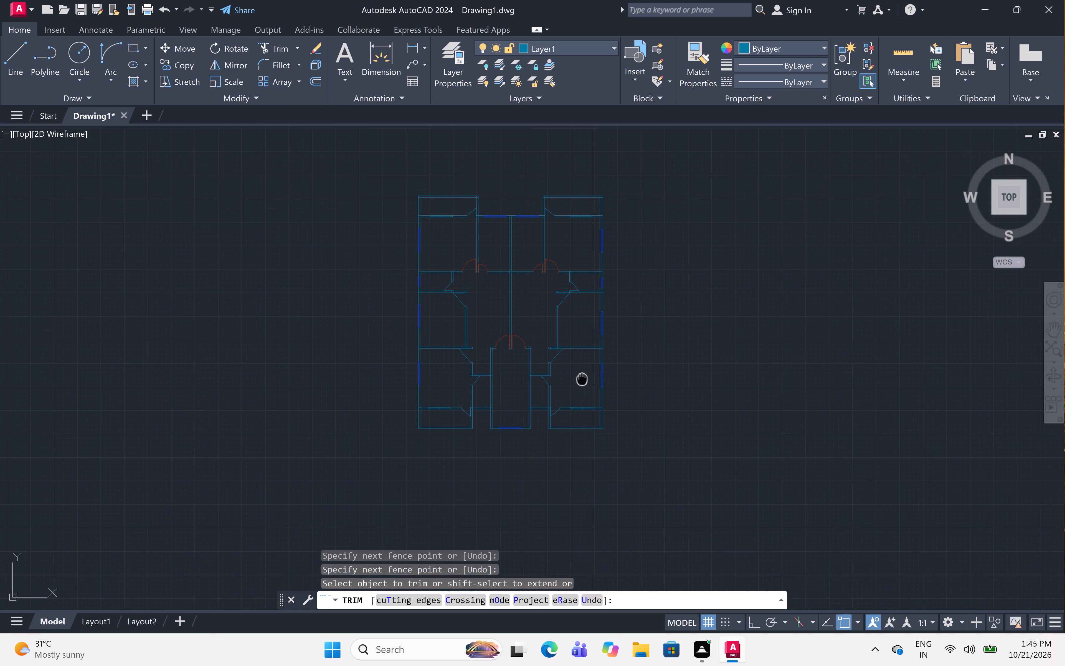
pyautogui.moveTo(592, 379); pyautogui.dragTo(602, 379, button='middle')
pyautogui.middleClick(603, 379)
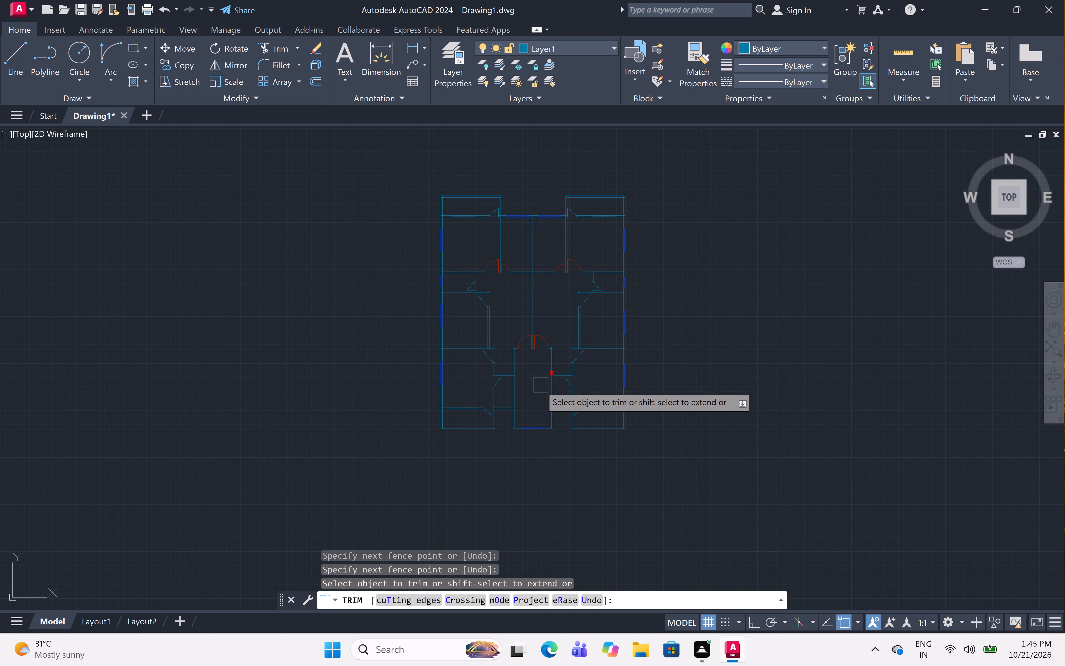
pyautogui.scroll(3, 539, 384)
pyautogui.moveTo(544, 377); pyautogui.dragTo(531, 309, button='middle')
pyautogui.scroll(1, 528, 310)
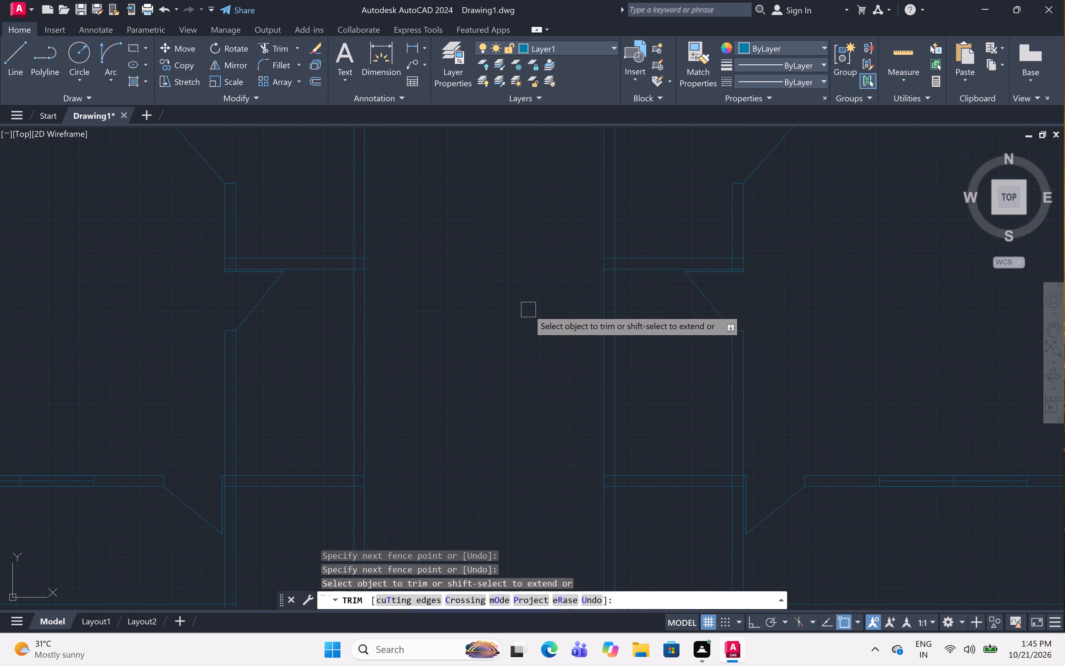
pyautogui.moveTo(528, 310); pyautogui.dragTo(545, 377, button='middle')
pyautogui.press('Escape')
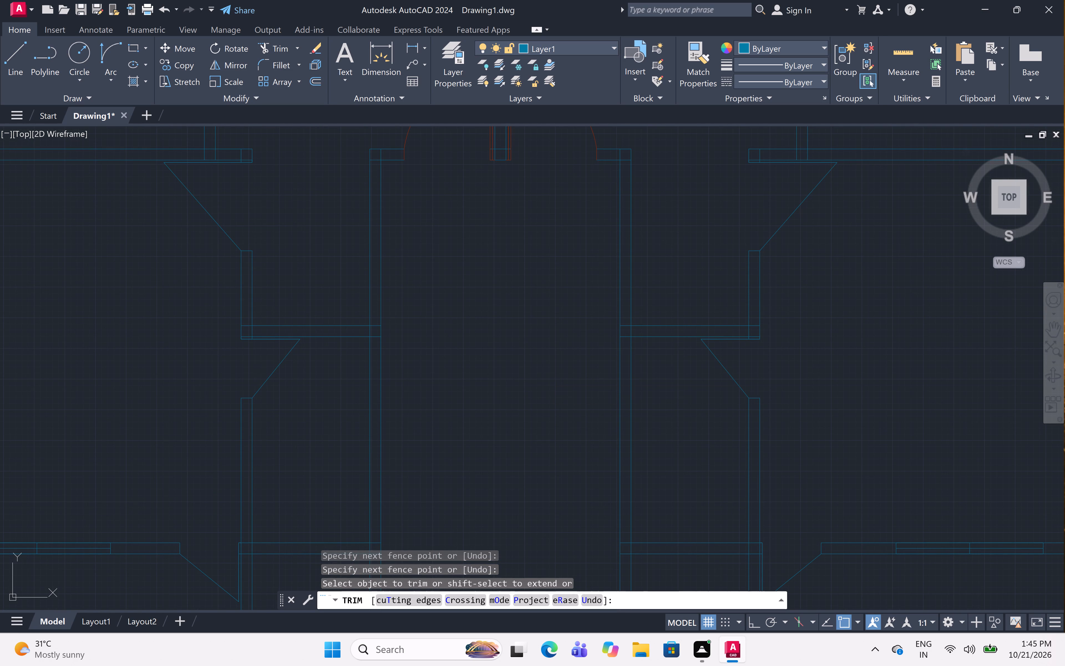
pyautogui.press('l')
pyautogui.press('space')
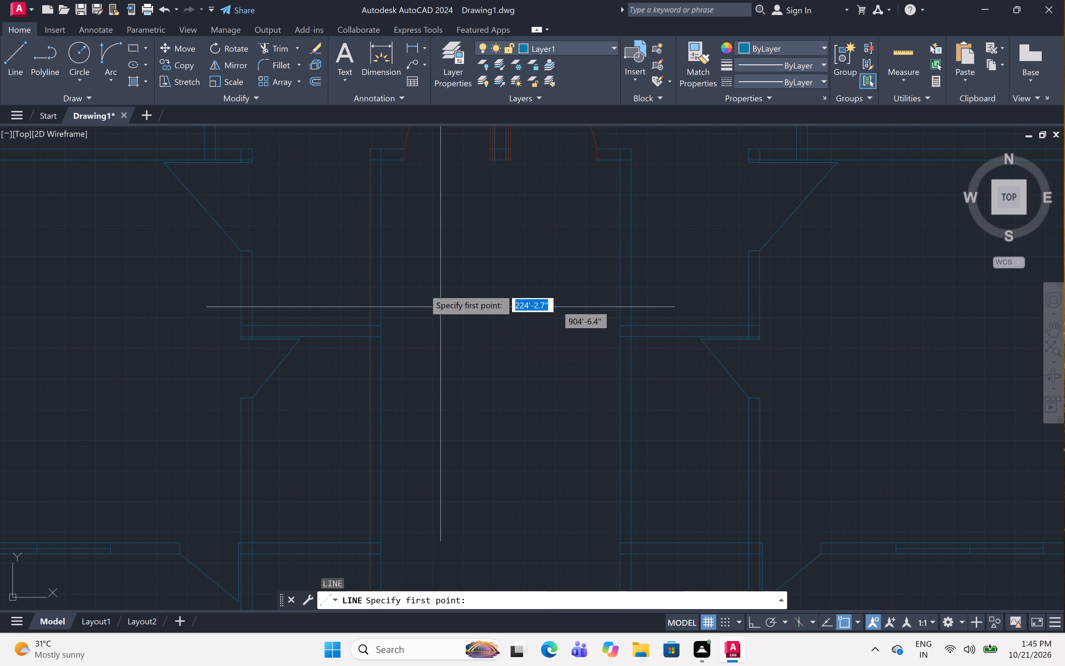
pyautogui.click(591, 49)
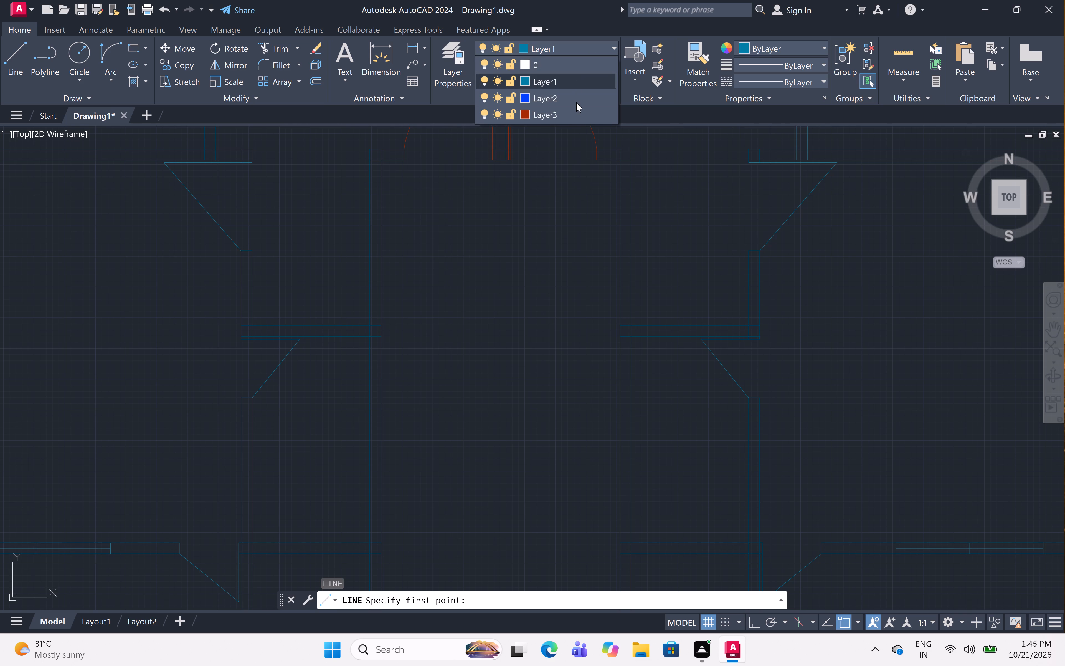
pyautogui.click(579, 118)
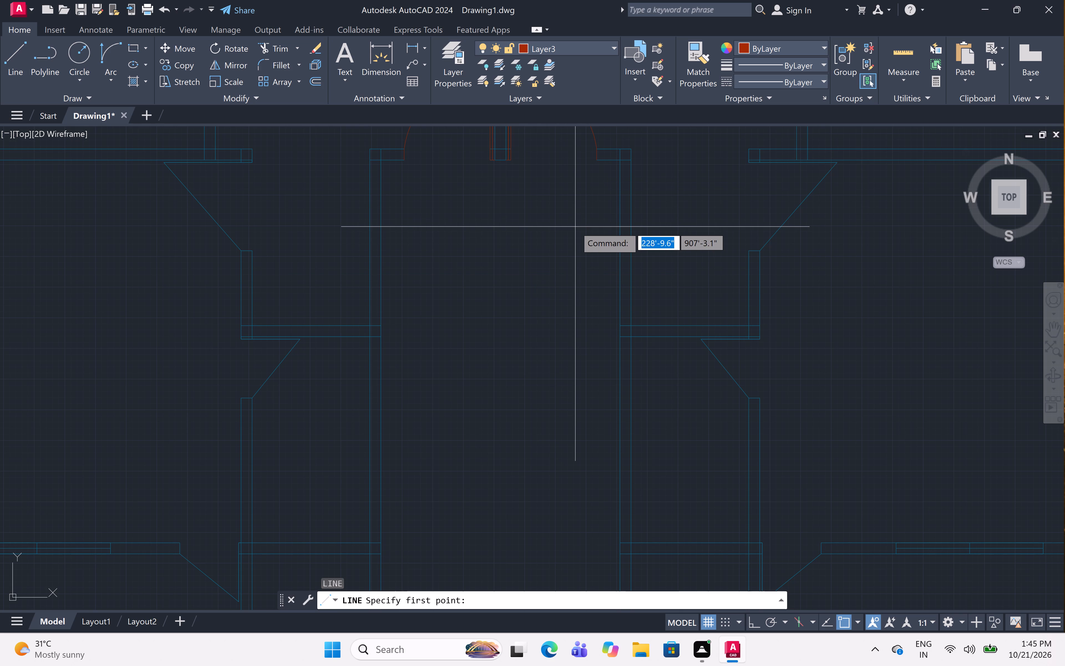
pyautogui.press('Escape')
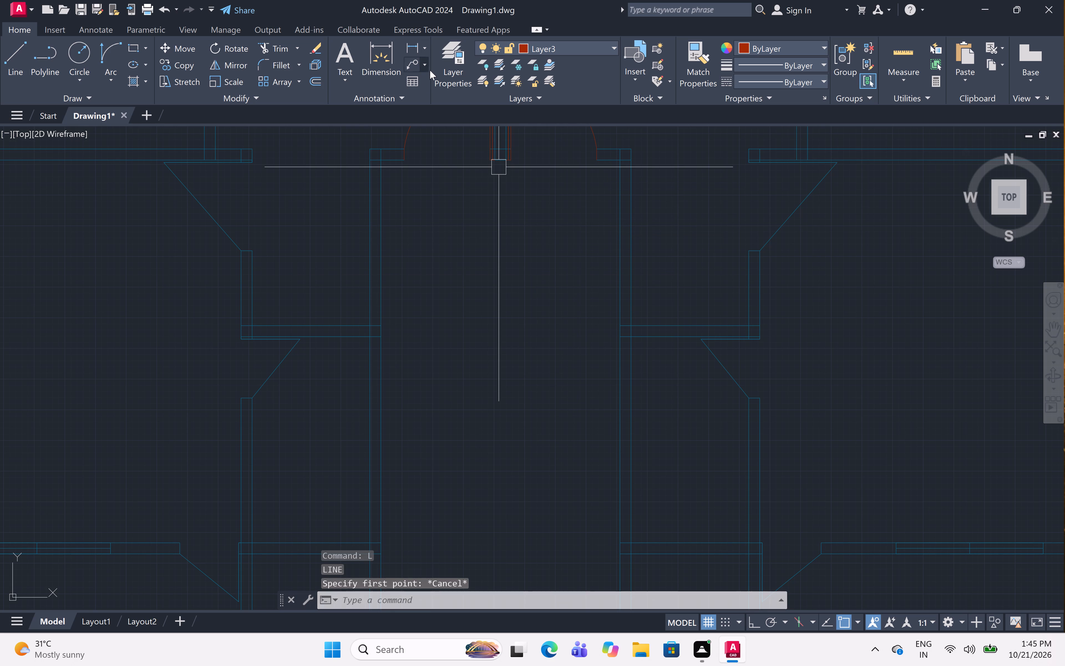
# Create a new layer with index color 200.
pyautogui.click(456, 75)
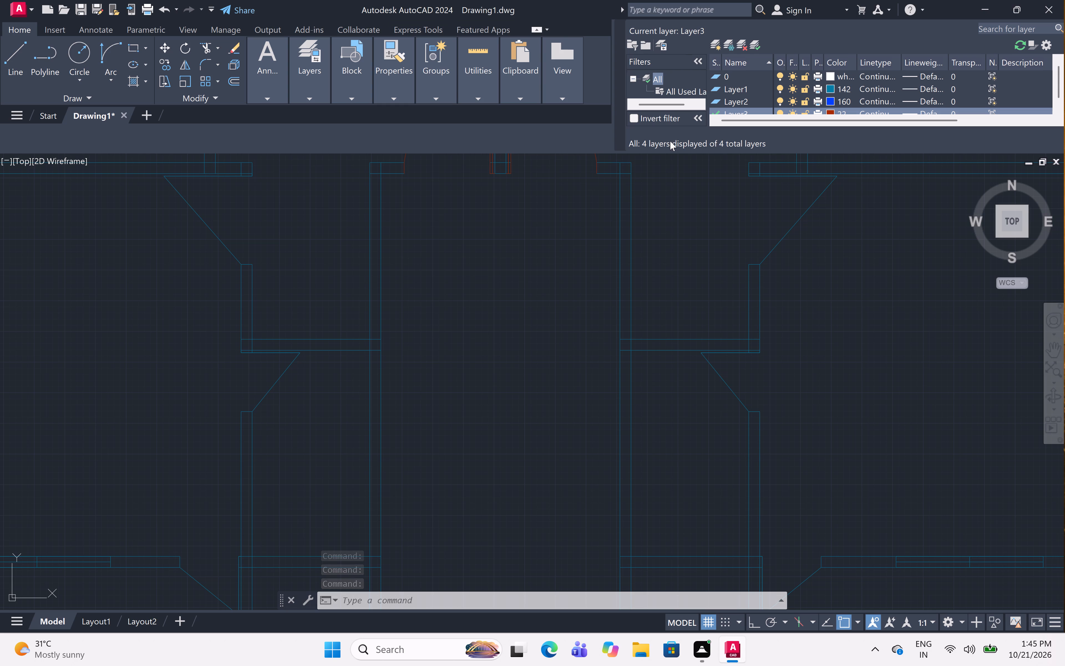
pyautogui.scroll(-3, 813, 86)
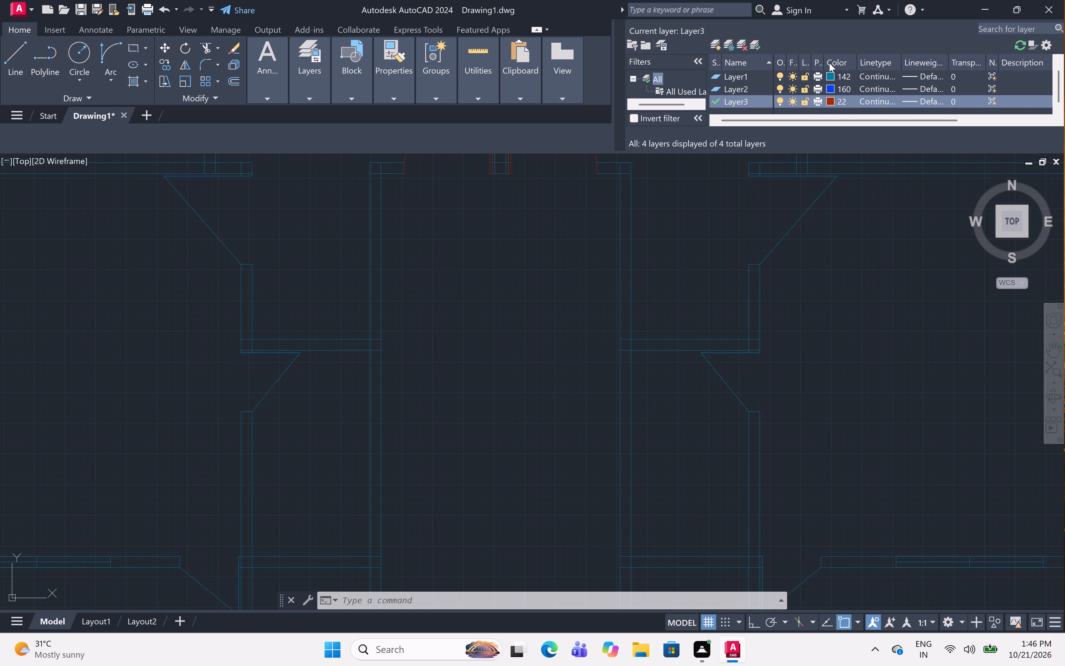
pyautogui.rightClick(797, 101)
pyautogui.click(833, 158)
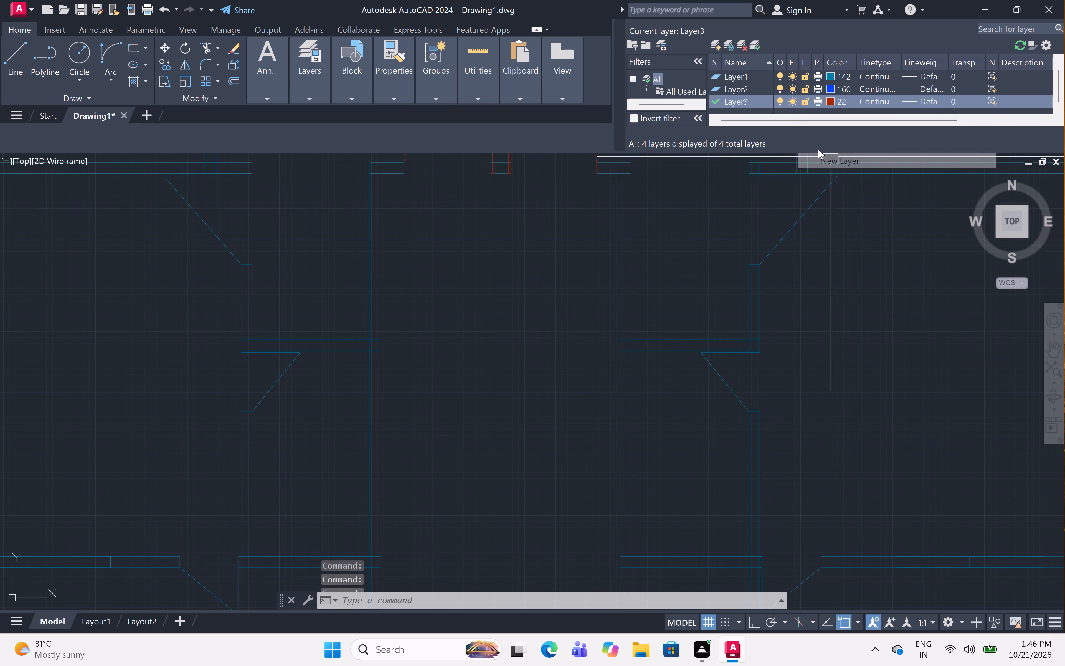
pyautogui.click(830, 97)
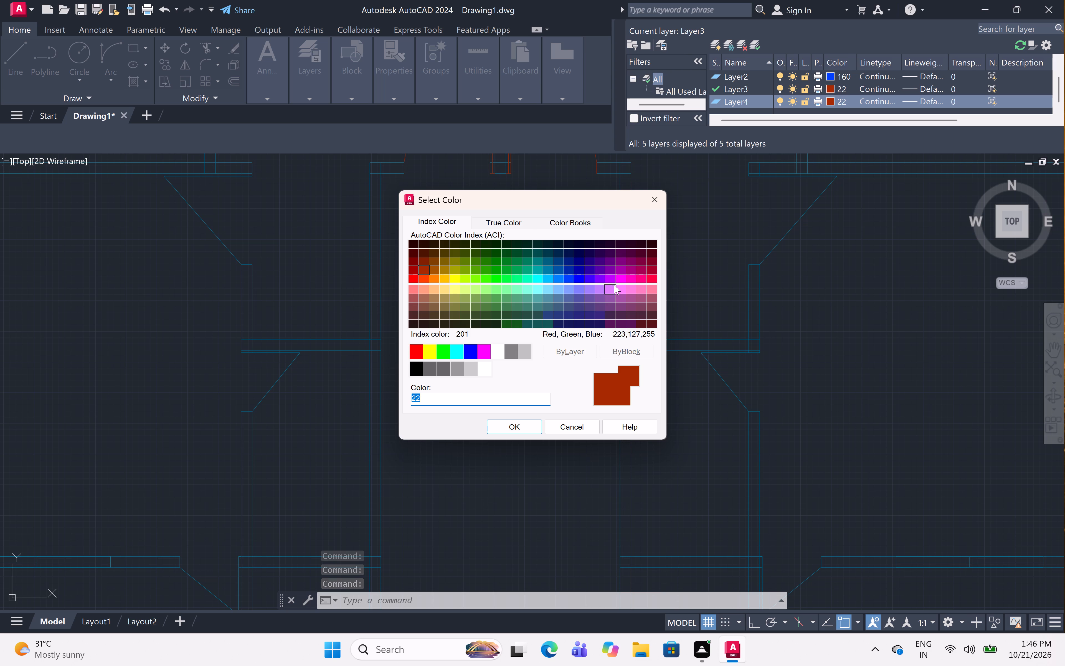
pyautogui.click(606, 279)
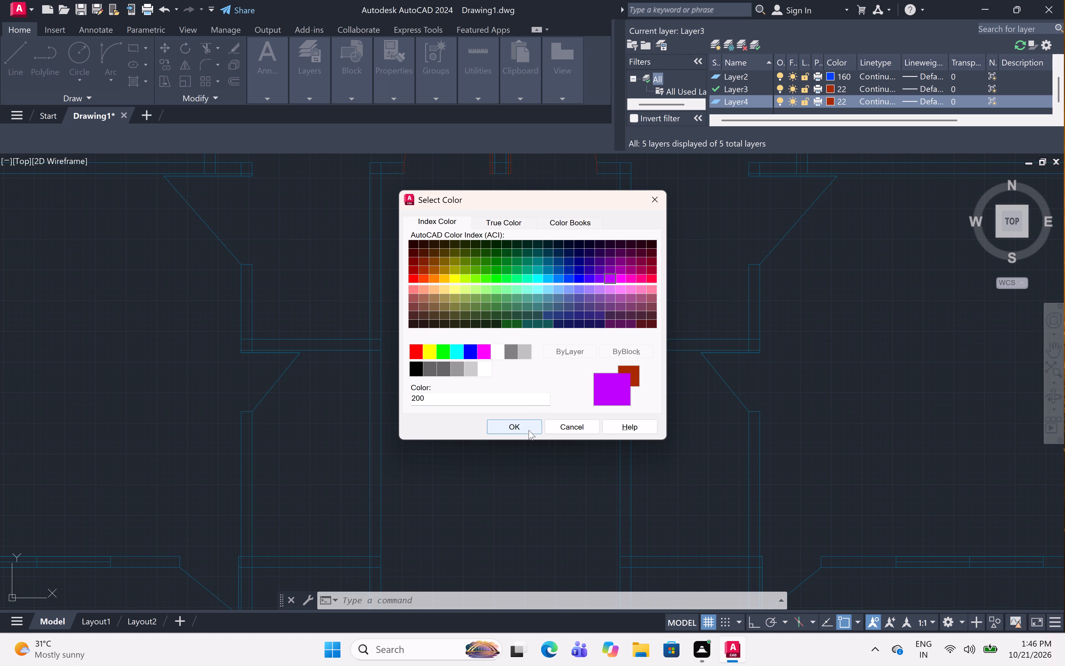
pyautogui.click(529, 430)
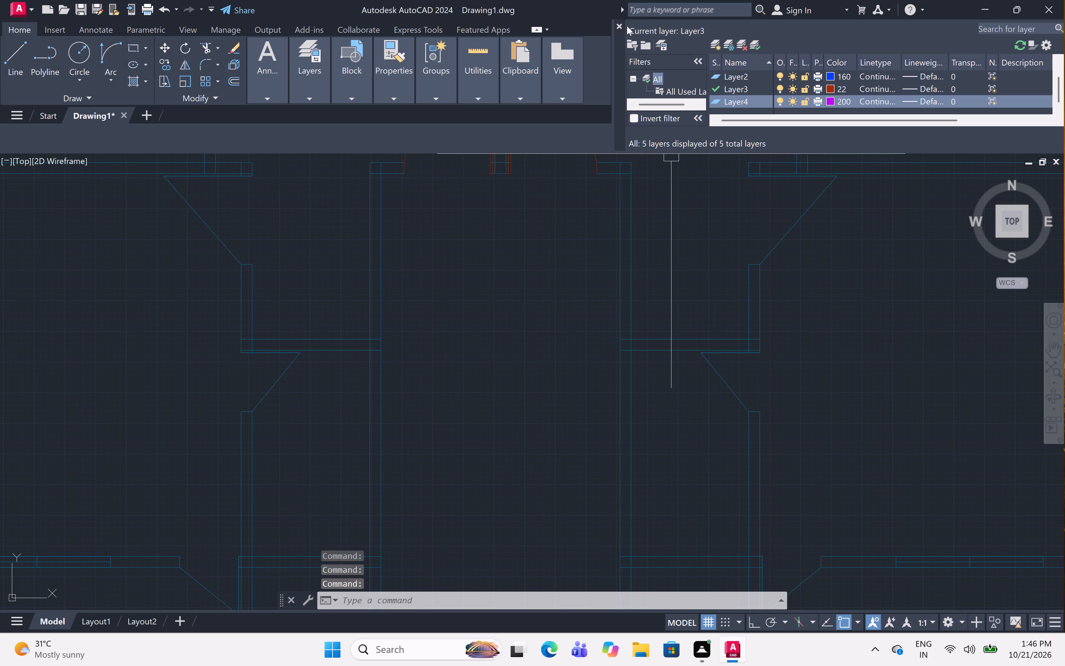
pyautogui.click(619, 24)
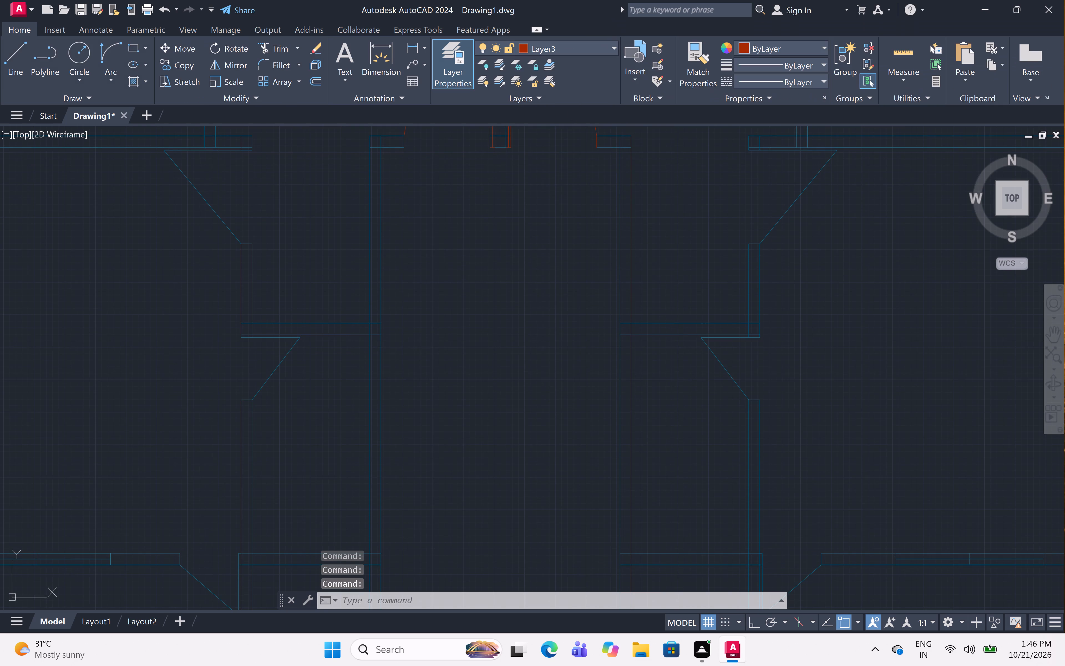
# On Layer4, draw a horizontal 8'-1.5" line with Ortho on across the bottom-center room, slightly above the short connecting walls.
pyautogui.press('l')
pyautogui.press('space')
pyautogui.scroll(-3, 443, 338)
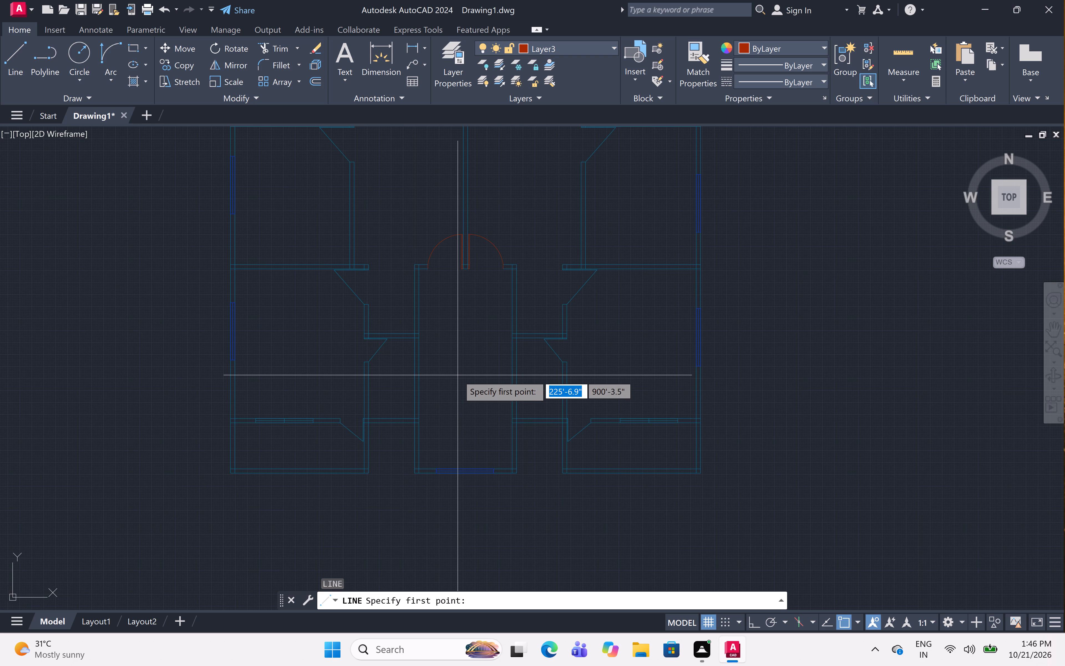
pyautogui.scroll(-3, 458, 375)
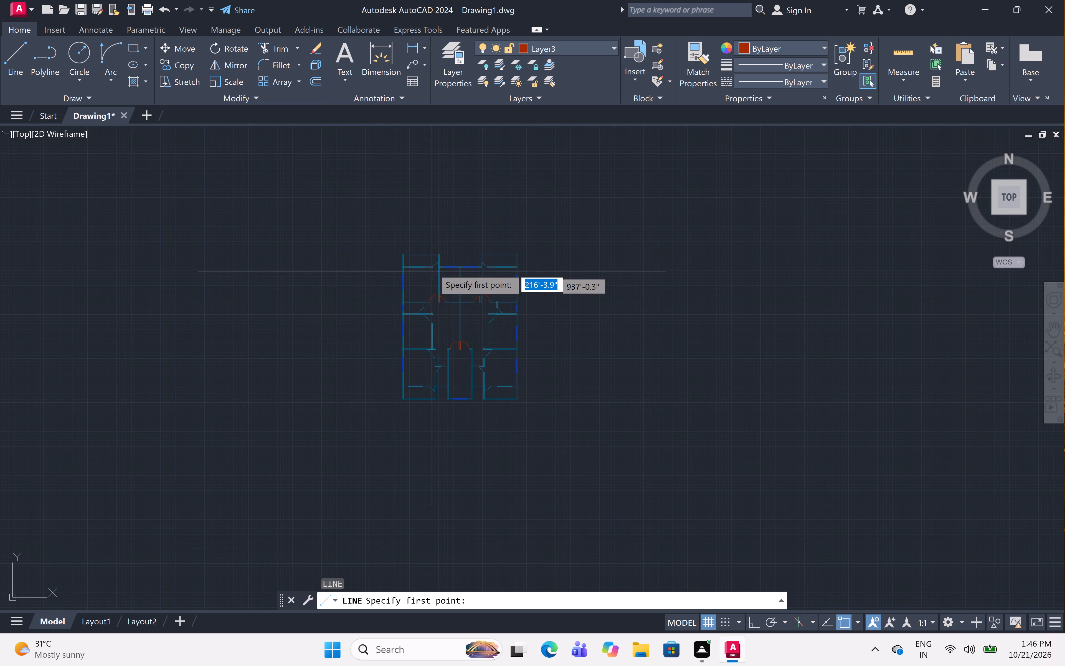
pyautogui.scroll(6, 433, 267)
pyautogui.scroll(3, 505, 239)
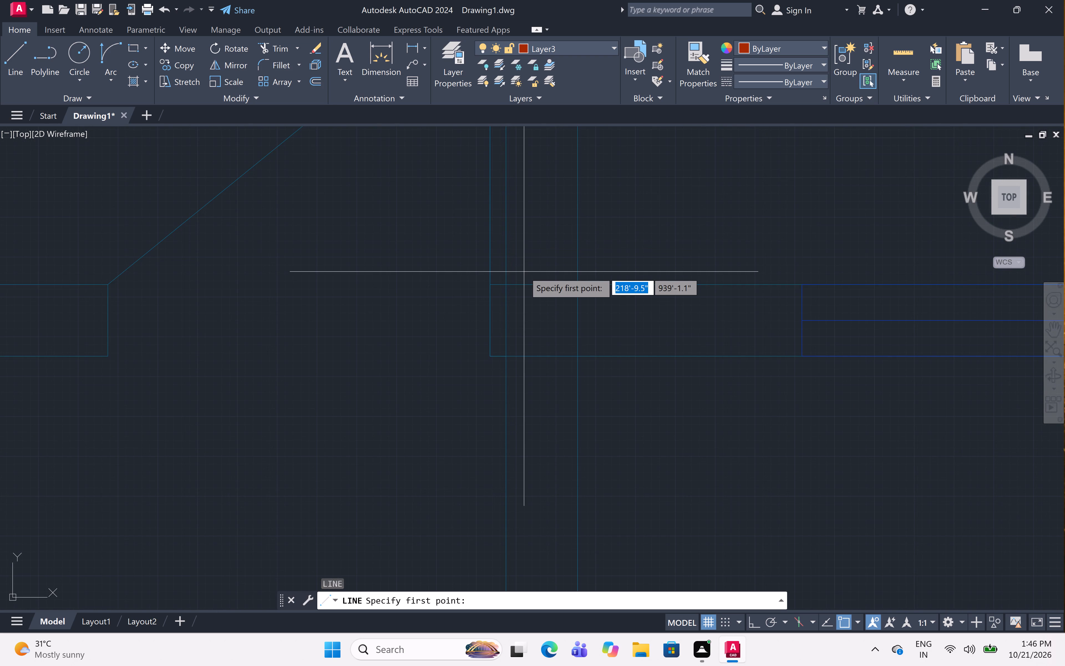
pyautogui.scroll(-3, 537, 266)
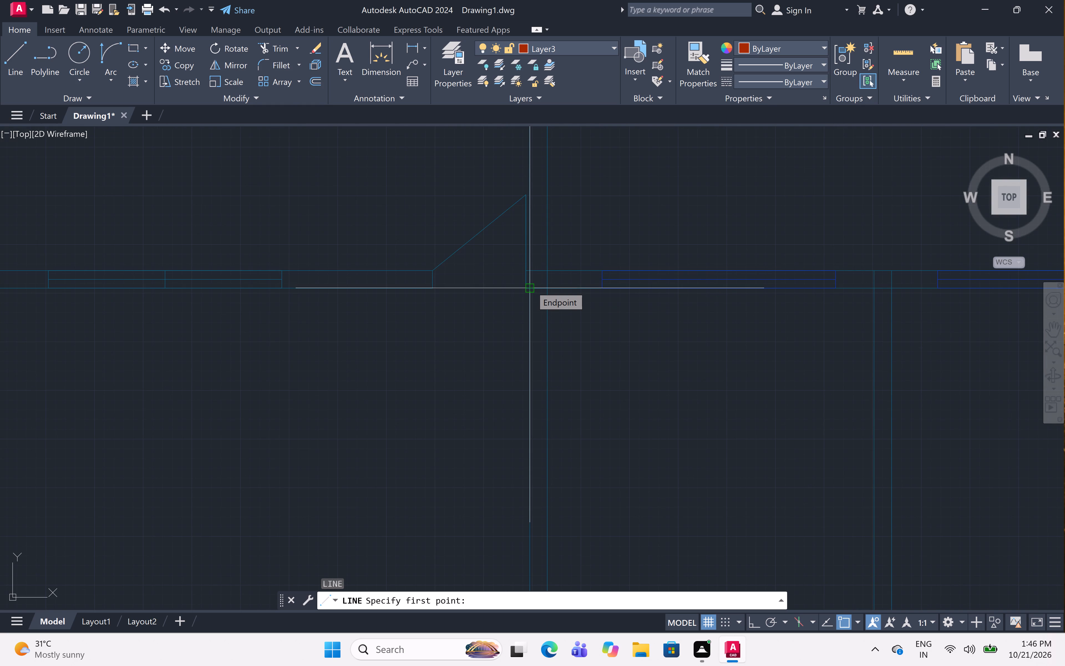
pyautogui.scroll(-2, 531, 286)
pyautogui.scroll(-1, 552, 327)
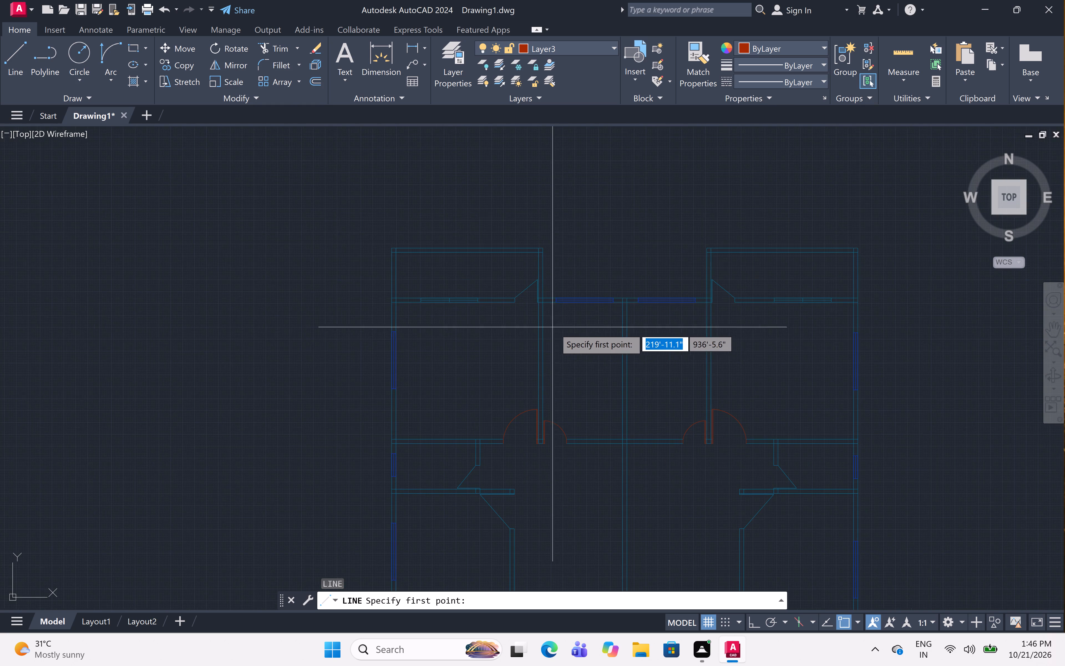
pyautogui.moveTo(574, 340); pyautogui.dragTo(405, 222, button='middle')
pyautogui.scroll(-1, 407, 221)
pyautogui.scroll(3, 431, 404)
pyautogui.moveTo(440, 457); pyautogui.dragTo(434, 344, button='middle')
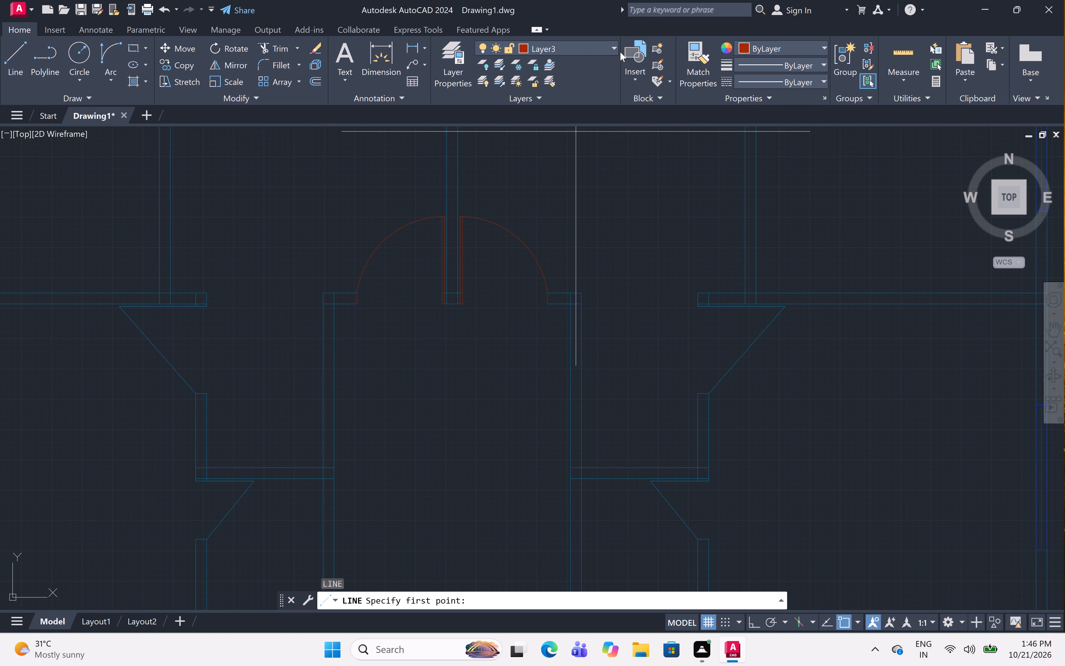
pyautogui.click(611, 46)
pyautogui.click(603, 134)
pyautogui.scroll(-2, 509, 254)
pyautogui.scroll(3, 458, 350)
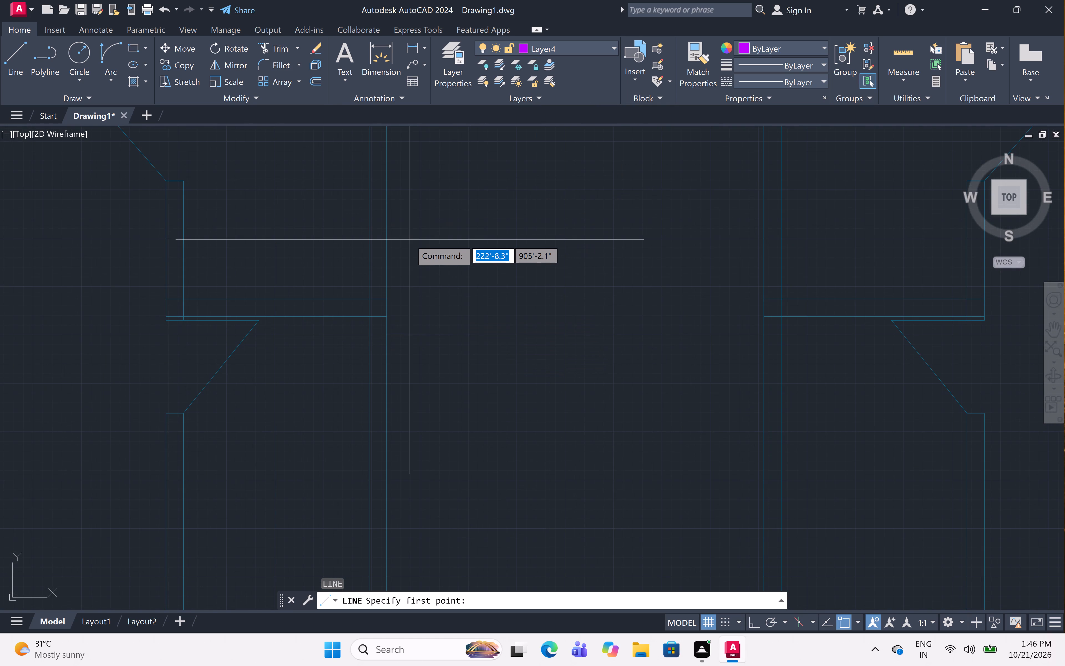
pyautogui.scroll(-2, 399, 250)
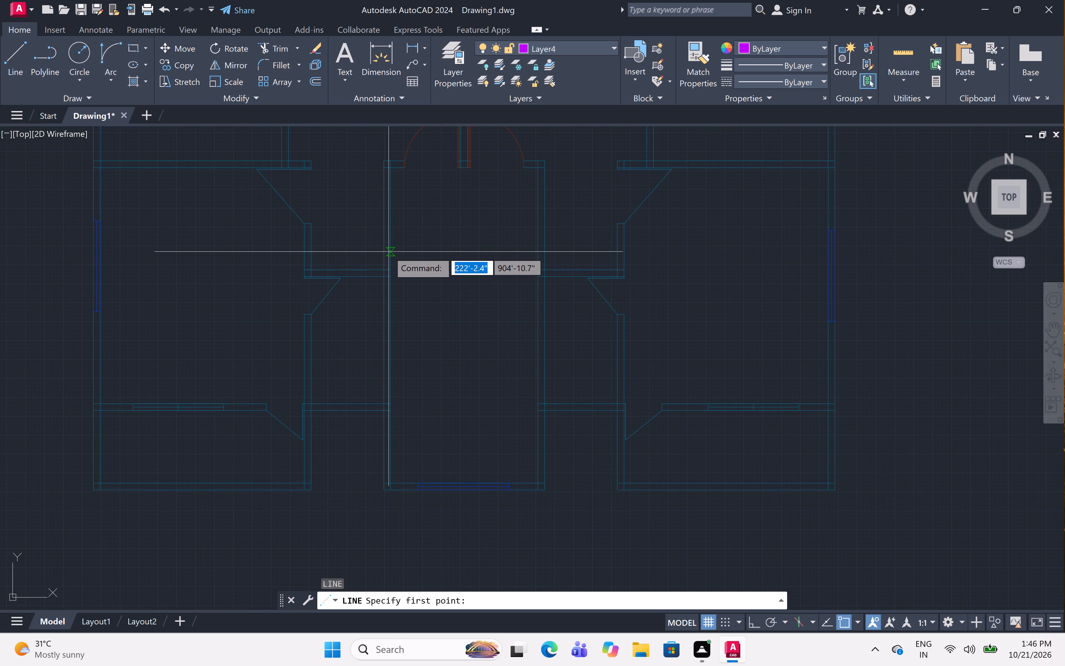
pyautogui.click(389, 250)
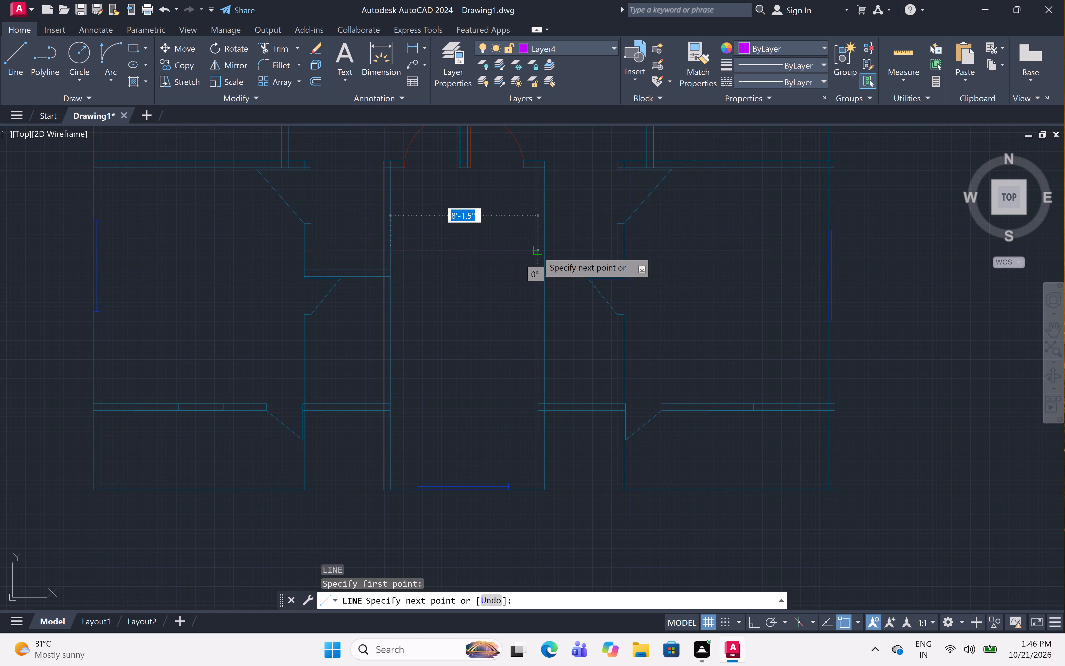
pyautogui.press('F8')
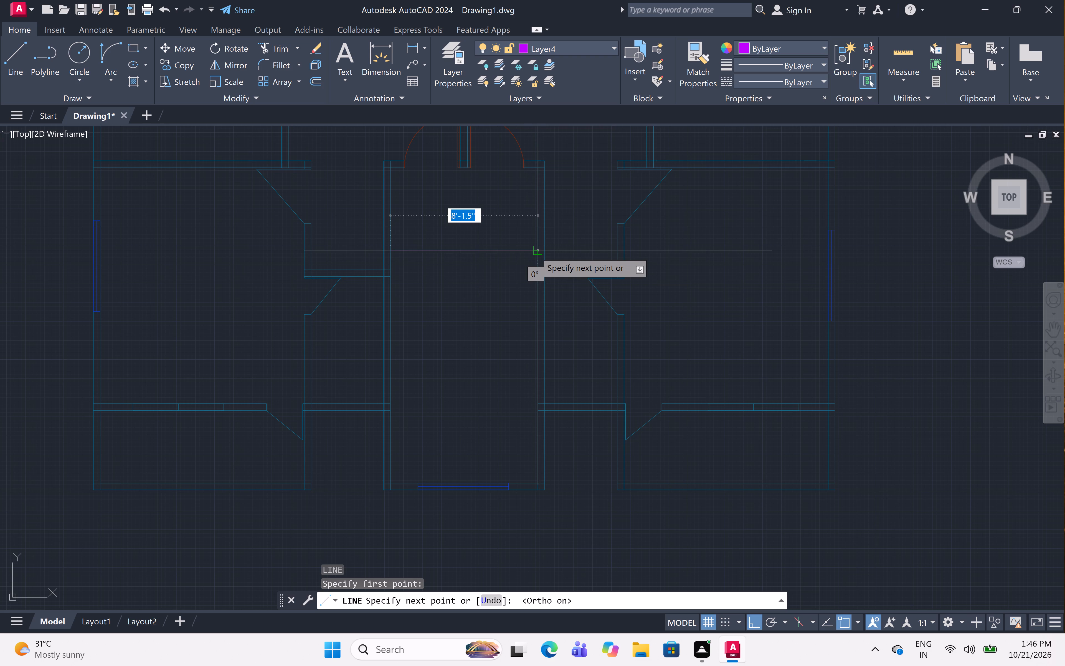
pyautogui.click(534, 251)
pyautogui.press('Escape')
# Offset the magenta line downward by 10" five times in succession, each from the newest copy, to form stair treads.
pyautogui.write('off')
pyautogui.press('space')
pyautogui.press('1')
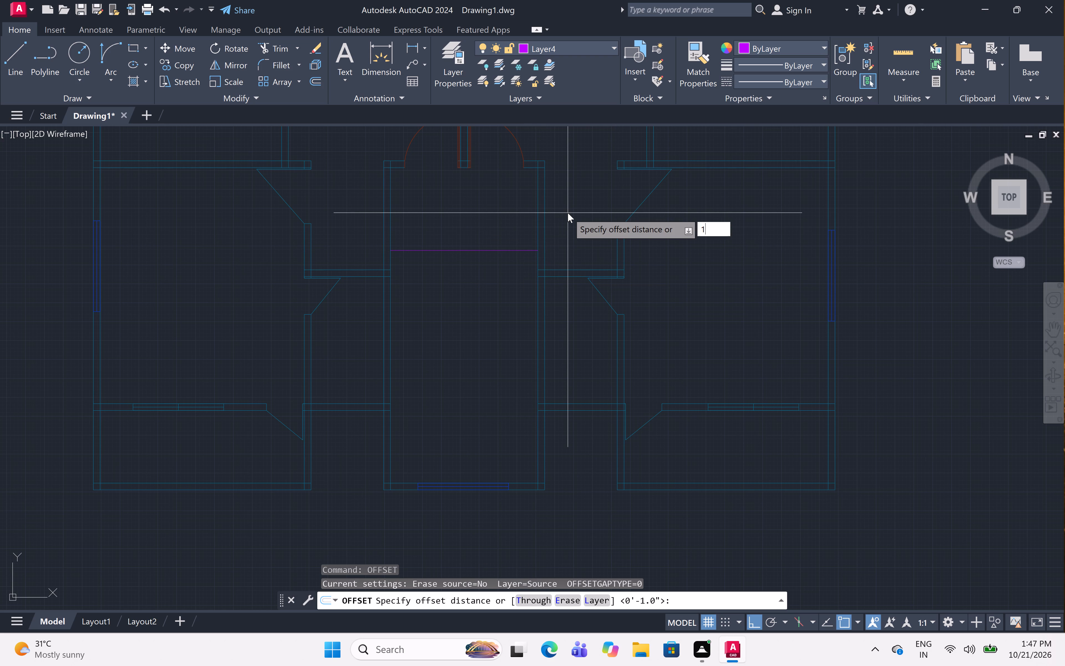
pyautogui.write('0"')
pyautogui.press('space')
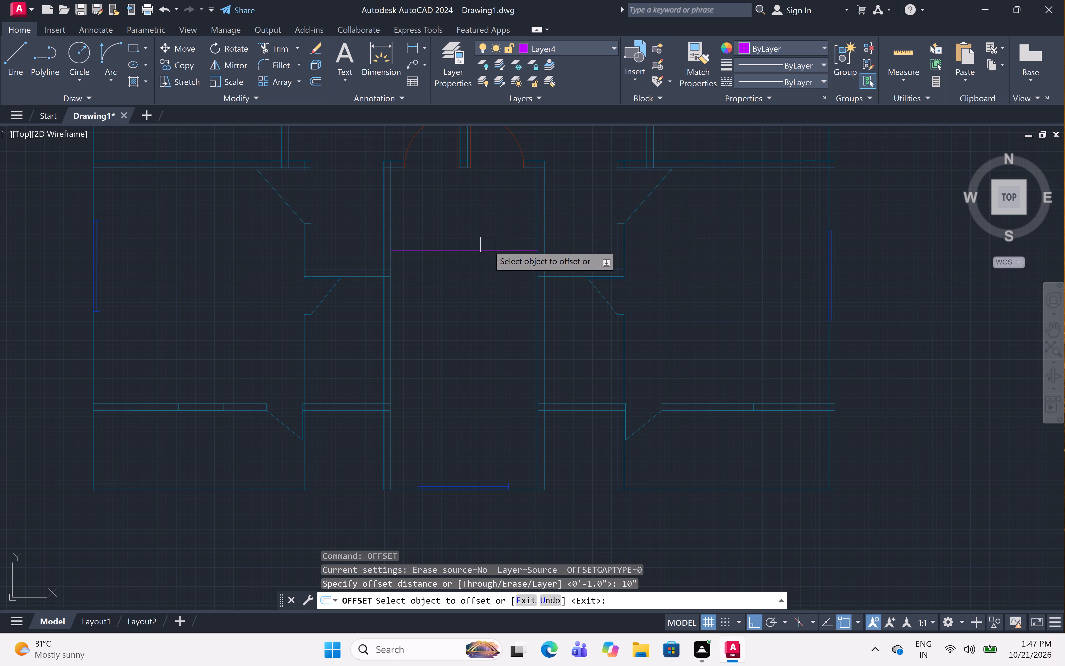
pyautogui.click(488, 245)
pyautogui.click(470, 294)
pyautogui.click(489, 268)
pyautogui.click(476, 317)
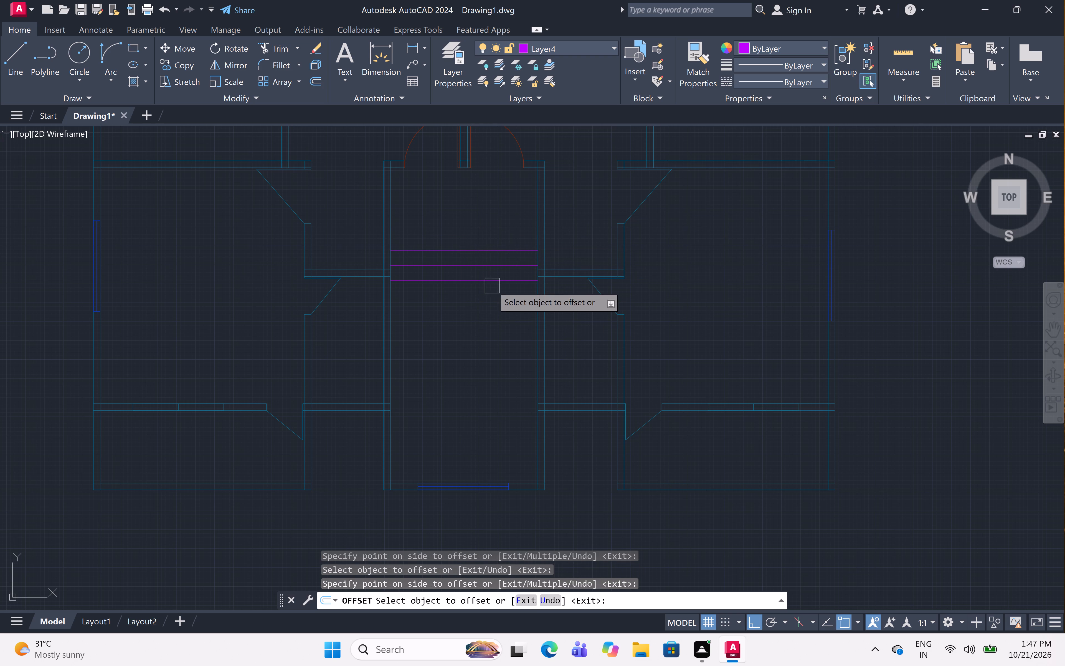
pyautogui.click(492, 285)
pyautogui.click(478, 316)
pyautogui.click(486, 295)
pyautogui.click(471, 339)
pyautogui.click(476, 308)
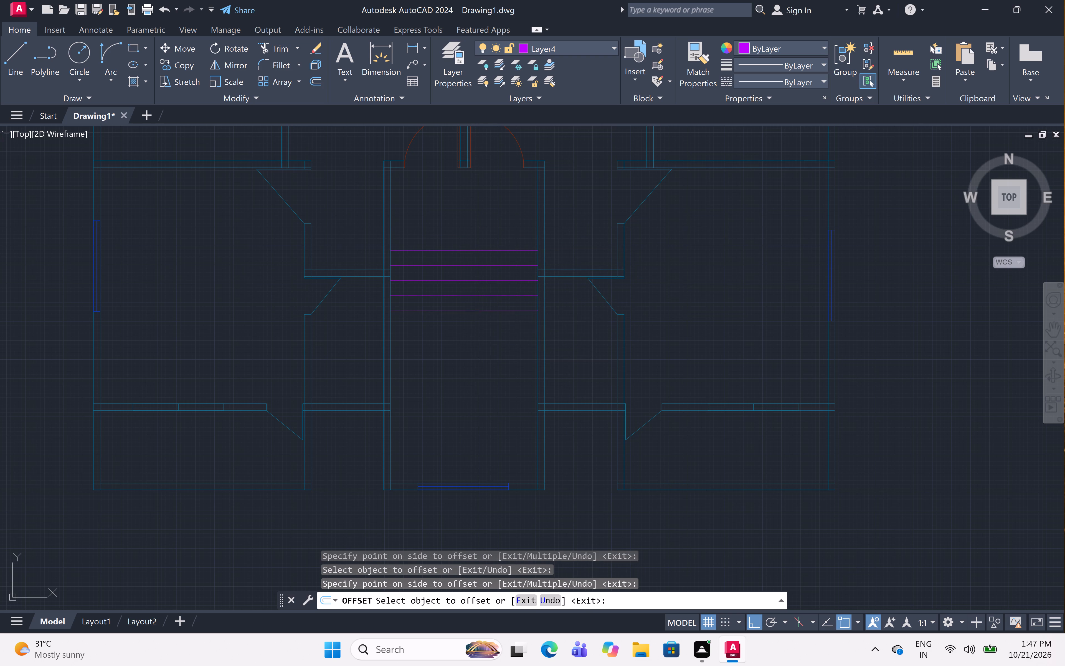
pyautogui.click(462, 363)
# Add six more tread lines below at the same 10" offset, each taken from the lowest line.
pyautogui.moveTo(478, 320); pyautogui.dragTo(481, 319)
pyautogui.click(466, 348)
pyautogui.click(468, 334)
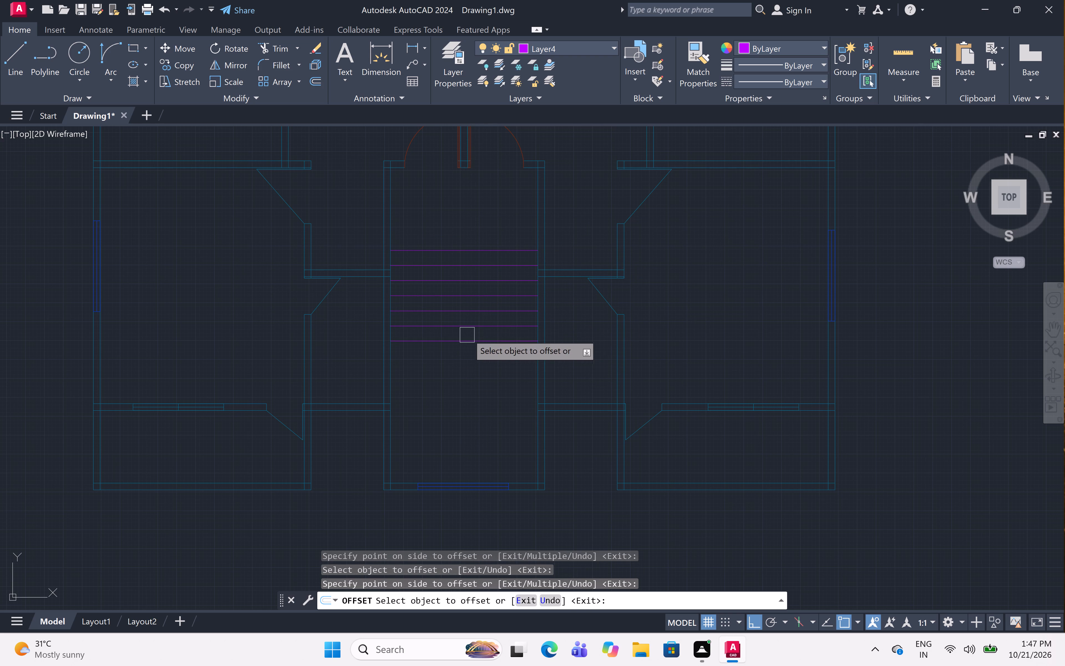
pyautogui.moveTo(461, 369); pyautogui.dragTo(465, 373)
pyautogui.click(472, 353)
pyautogui.click(466, 387)
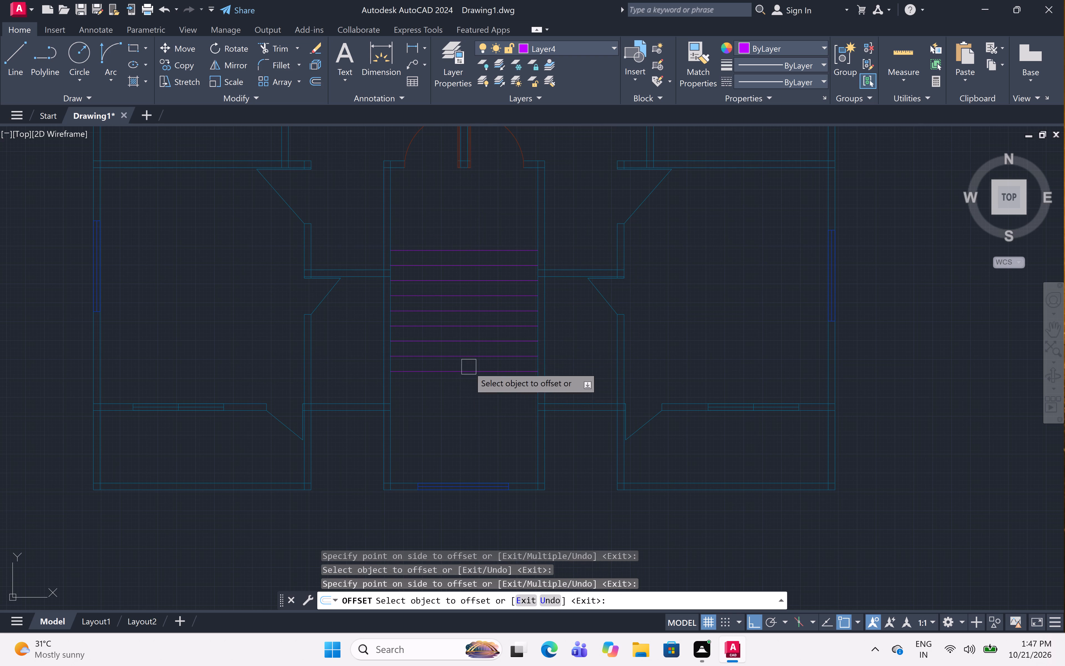
pyautogui.click(469, 367)
pyautogui.click(451, 423)
pyautogui.click(462, 385)
pyautogui.click(462, 414)
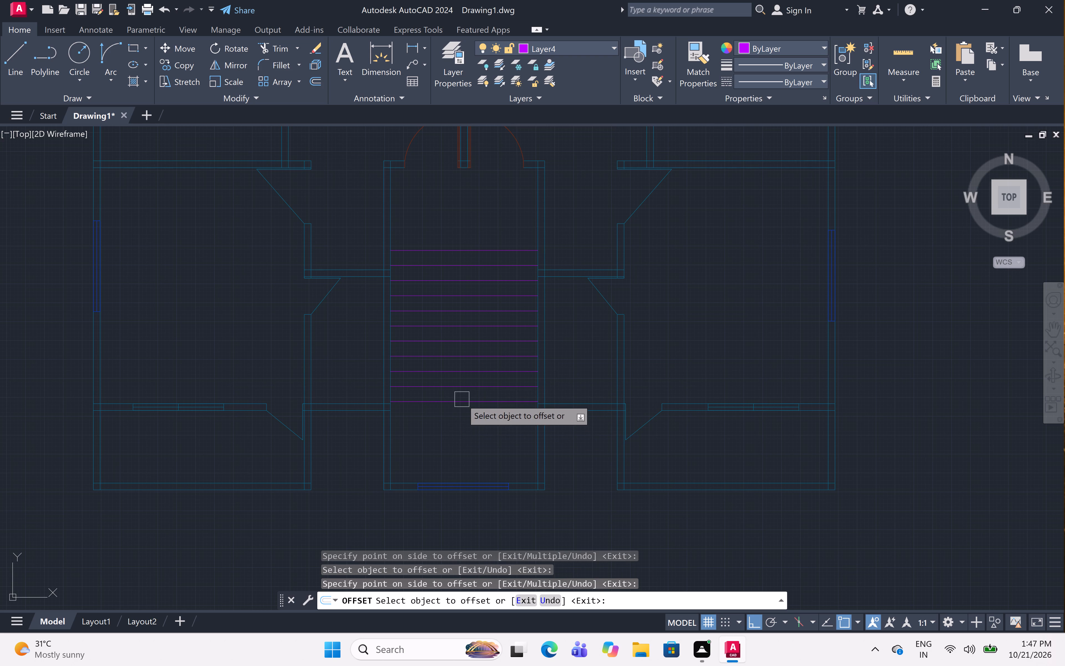
pyautogui.click(462, 399)
pyautogui.click(457, 423)
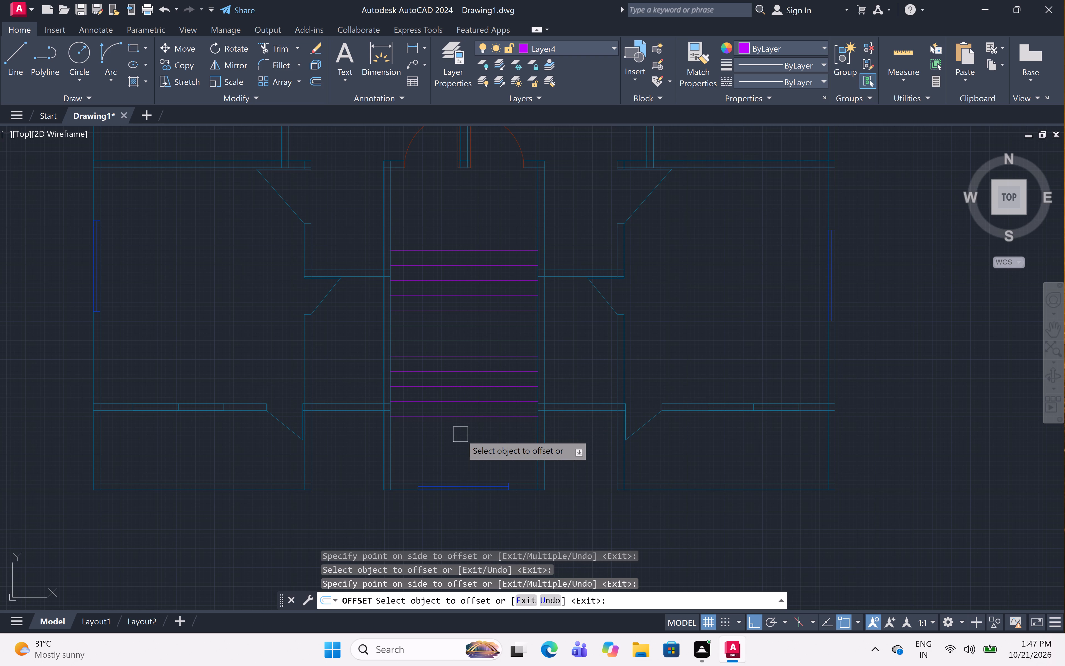
# Undo the last tread line offset at the bottom of the stair.
pyautogui.hotkey('ctrl', 'z')
pyautogui.press('Escape')
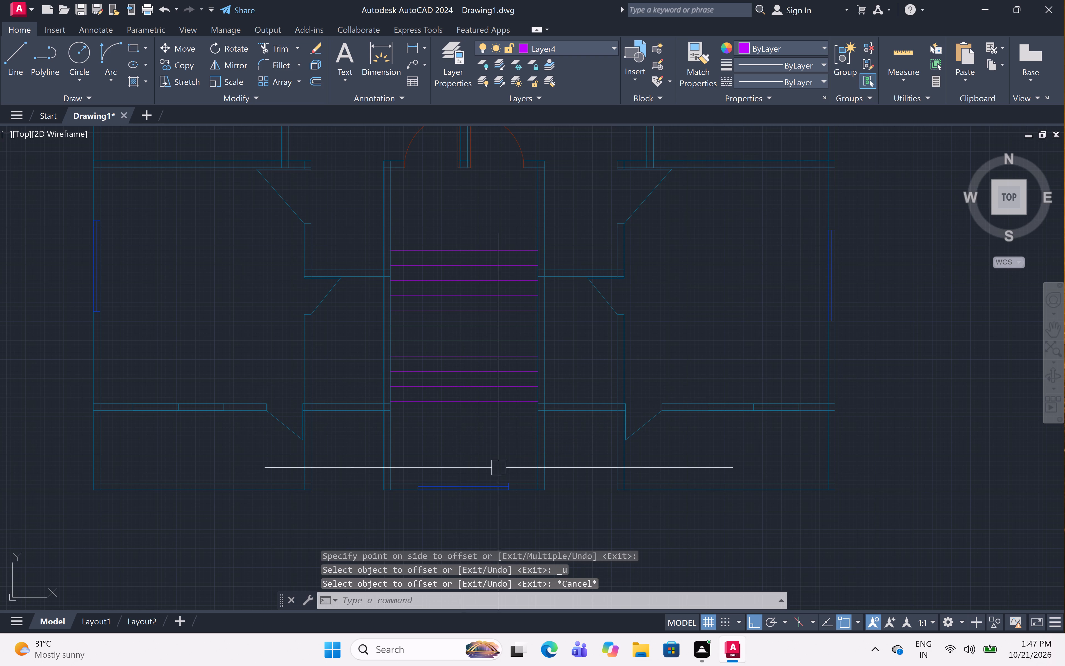
# Draw a vertical centre line through the stair from the midpoint of the top tread line to the bottom tread line.
pyautogui.press('l')
pyautogui.press('space')
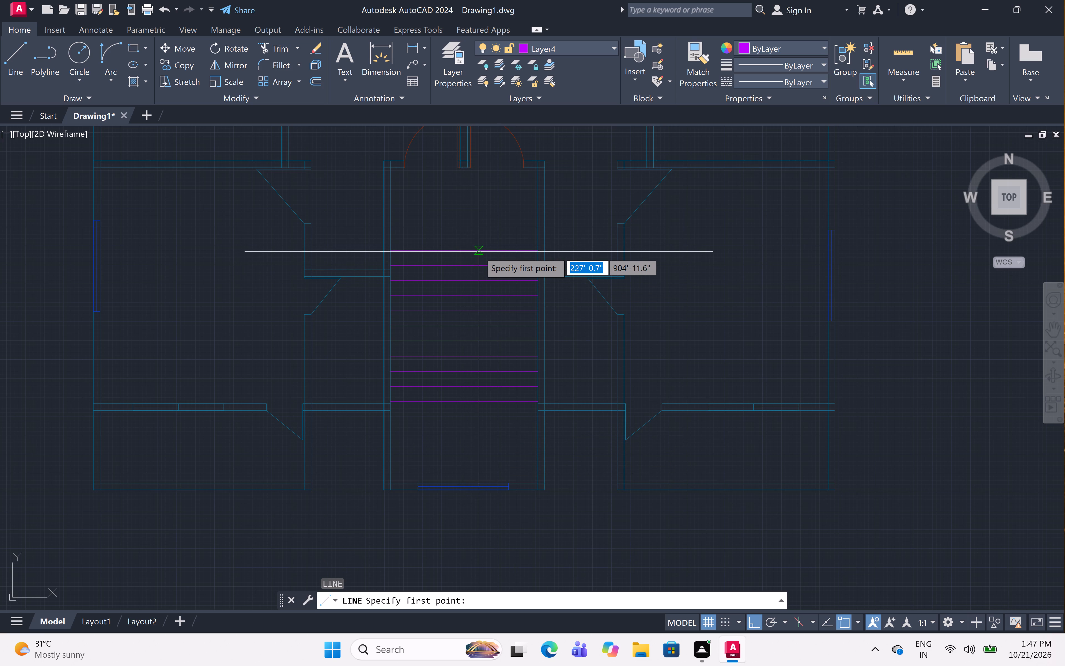
pyautogui.click(462, 246)
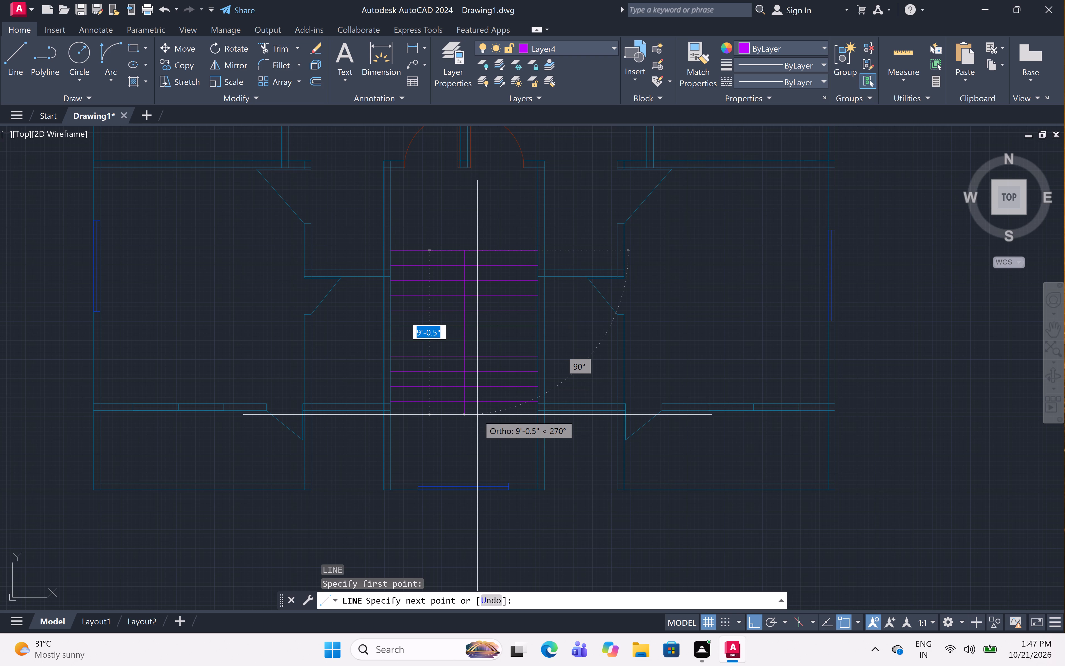
pyautogui.scroll(2, 464, 394)
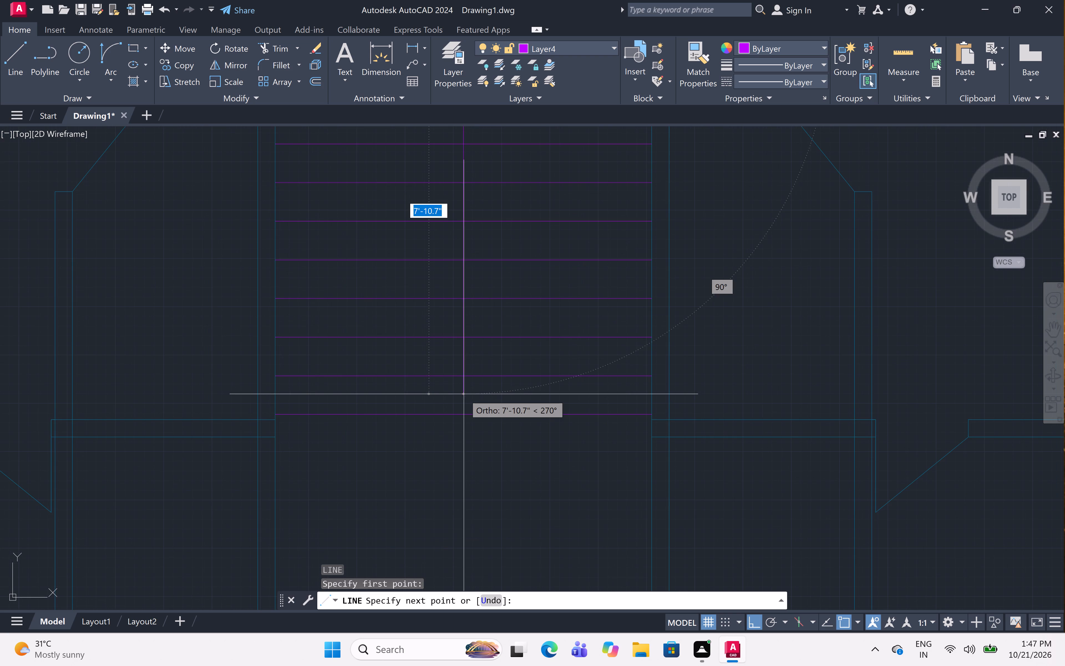
pyautogui.click(465, 416)
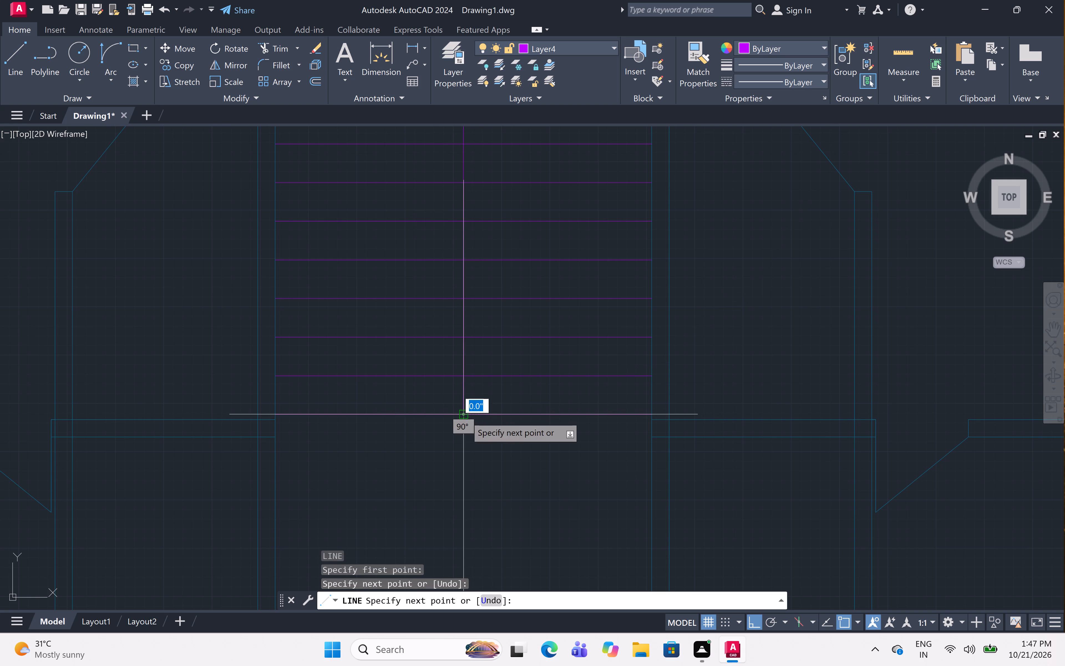
pyautogui.press('Escape')
# Offset the stair's vertical centre line by 2" to both sides.
pyautogui.scroll(-4, 457, 378)
pyautogui.scroll(1, 462, 423)
pyautogui.moveTo(461, 421); pyautogui.dragTo(457, 442, button='middle')
pyautogui.write('off 2"')
pyautogui.press('space')
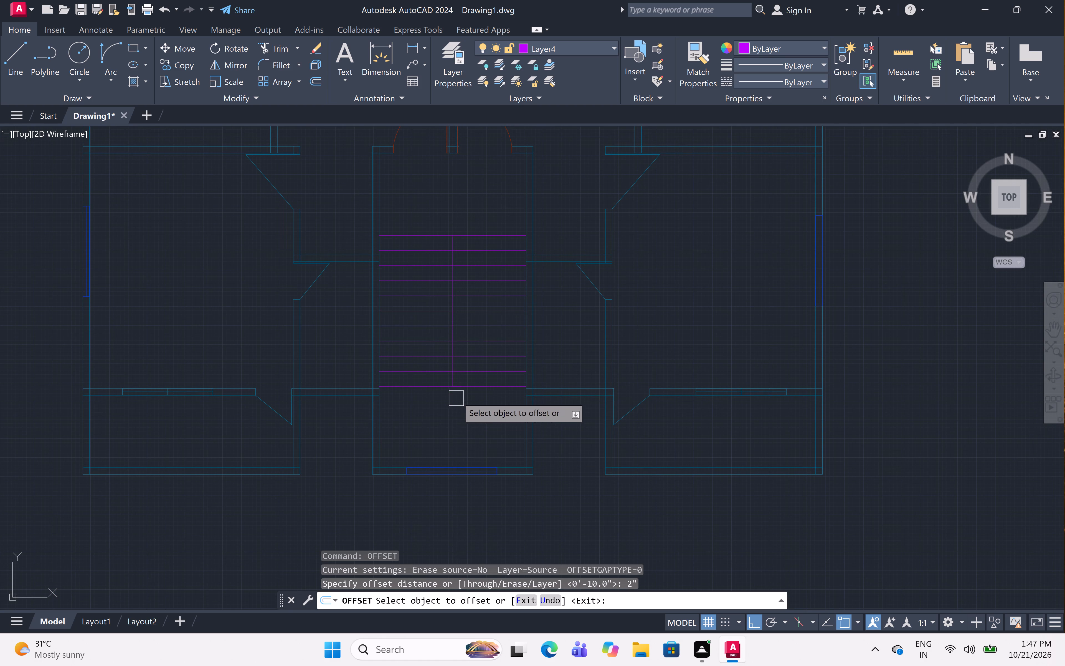
pyautogui.scroll(2, 457, 374)
pyautogui.click(452, 386)
pyautogui.moveTo(483, 388); pyautogui.dragTo(486, 389)
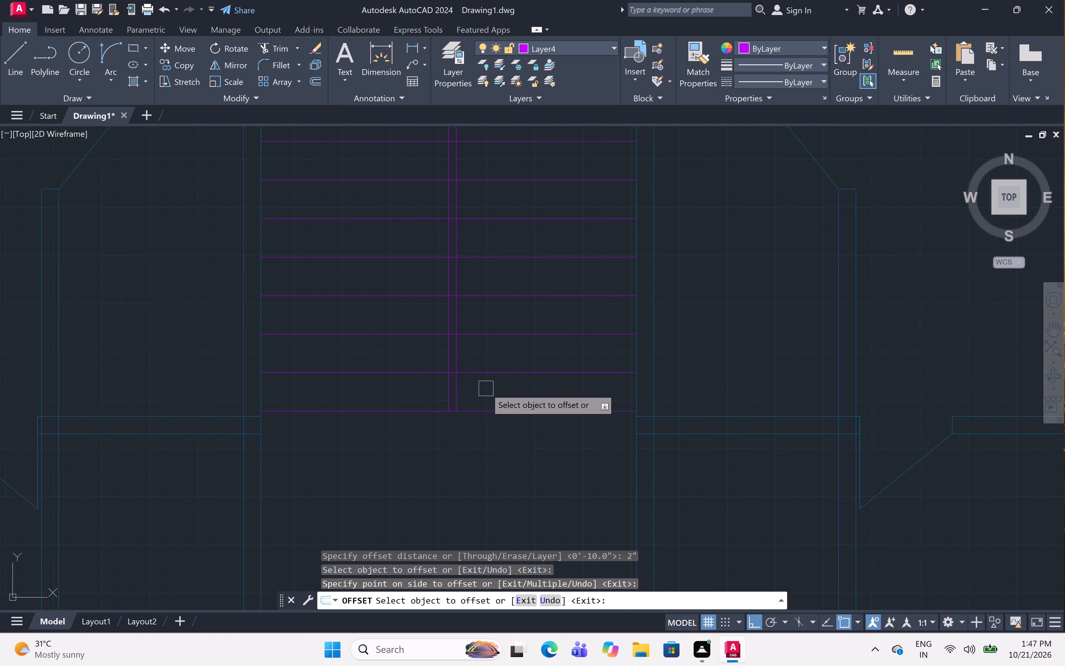
pyautogui.click(445, 398)
pyautogui.click(421, 393)
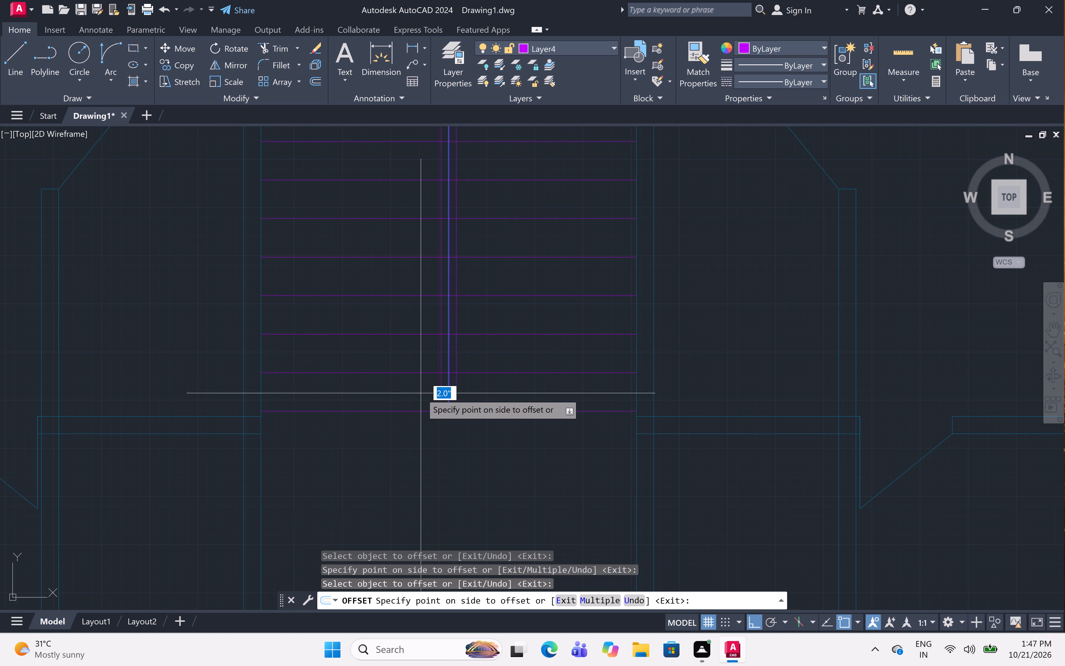
pyautogui.scroll(-2, 447, 372)
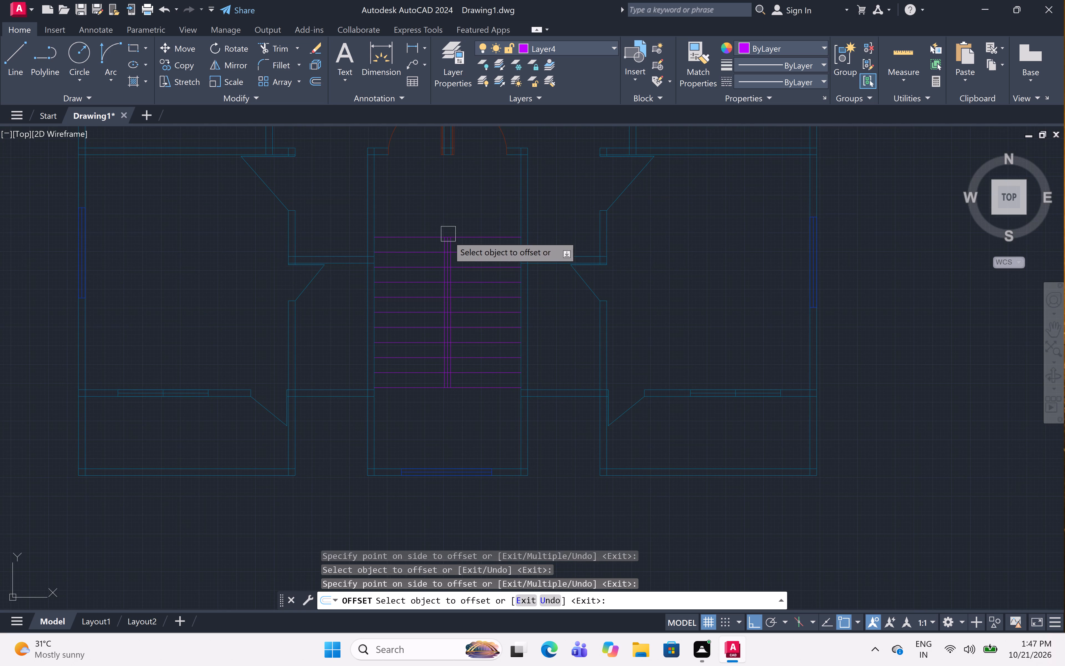
pyautogui.scroll(7, 445, 243)
pyautogui.press('Escape')
# Trim away the original centre line between the two offset vertical lines.
pyautogui.write('tr')
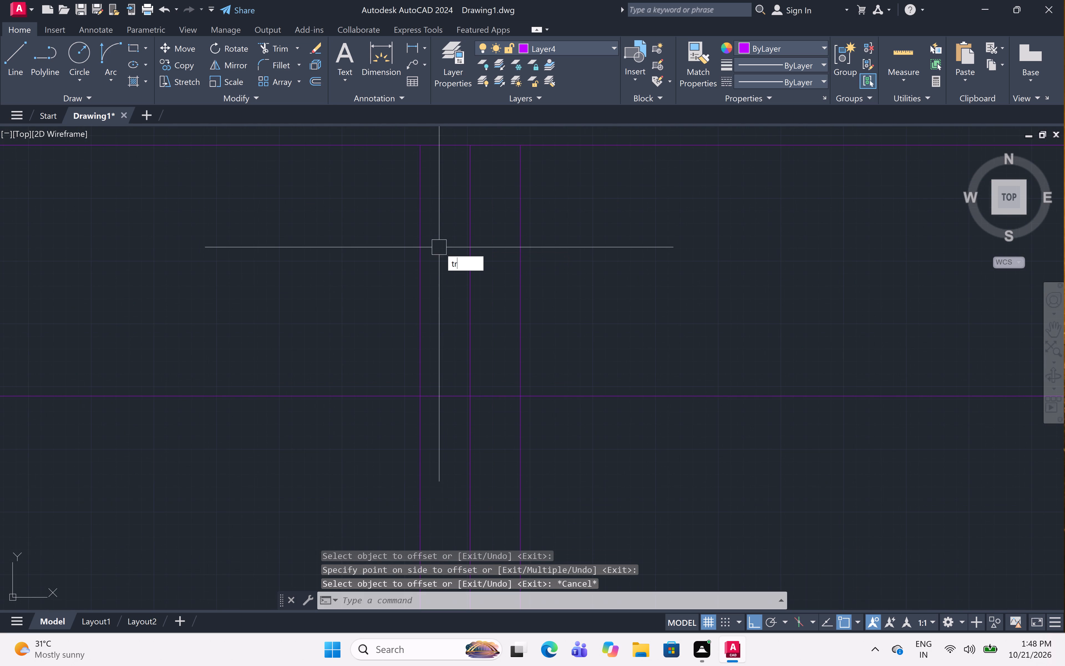
pyautogui.press('space')
pyautogui.scroll(-3, 479, 262)
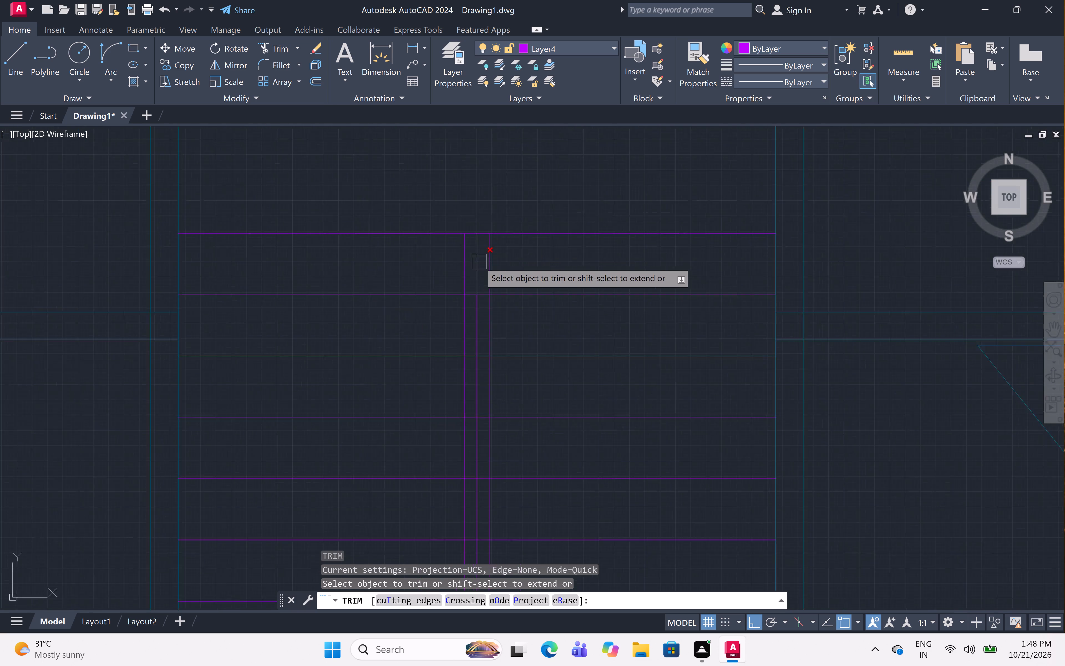
pyautogui.scroll(4, 479, 262)
pyautogui.click(455, 493)
pyautogui.click(461, 417)
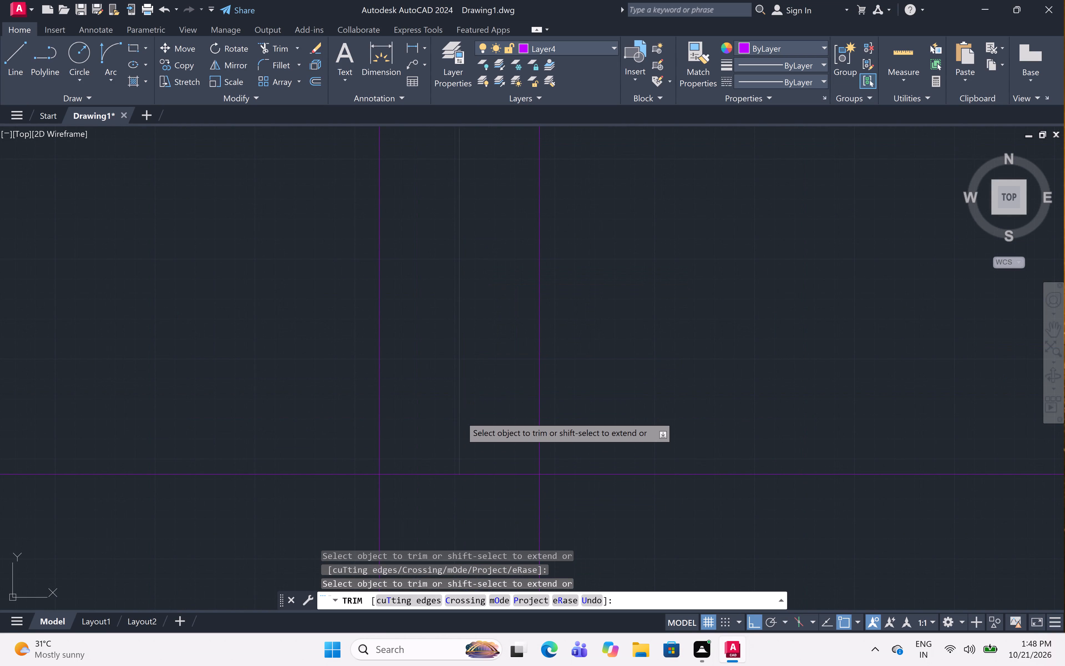
# Trim the intermediate tread lines between the two vertical lines, leaving the top and bottom tread lines whole.
pyautogui.scroll(-7, 477, 316)
pyautogui.scroll(5, 477, 316)
pyautogui.click(477, 316)
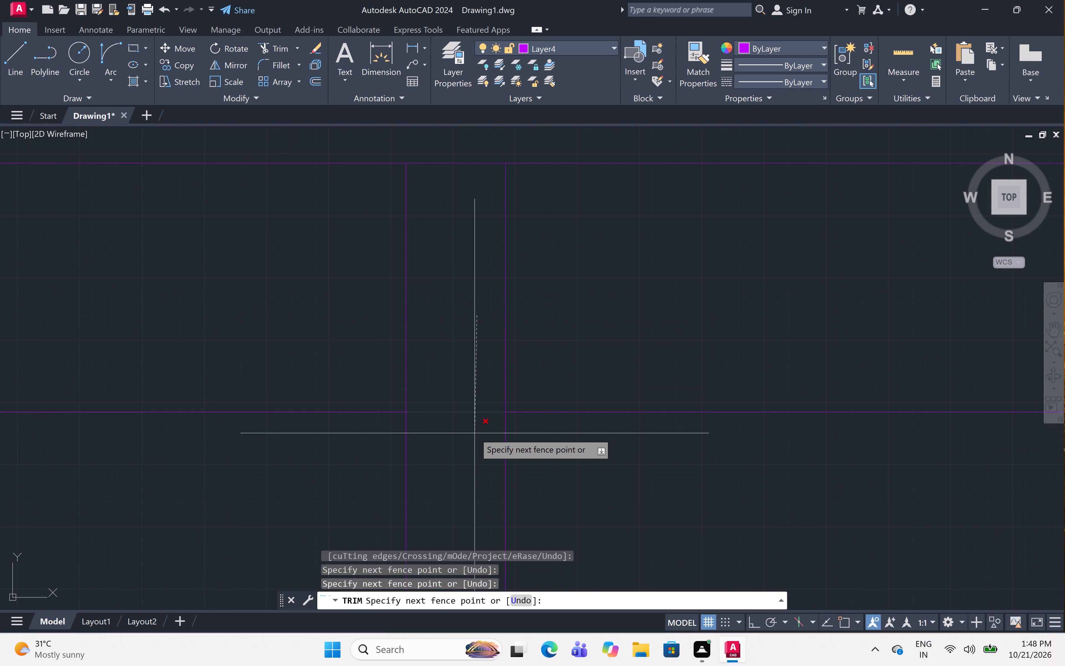
pyautogui.click(475, 433)
pyautogui.scroll(-6, 462, 292)
pyautogui.scroll(5, 451, 375)
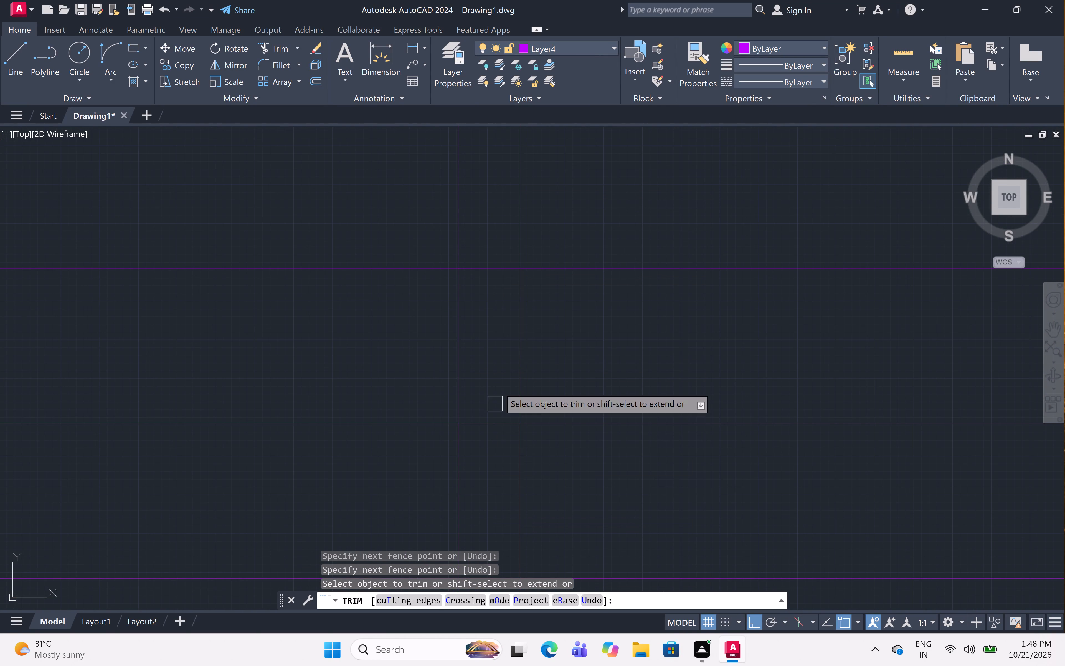
pyautogui.moveTo(479, 251); pyautogui.dragTo(480, 247)
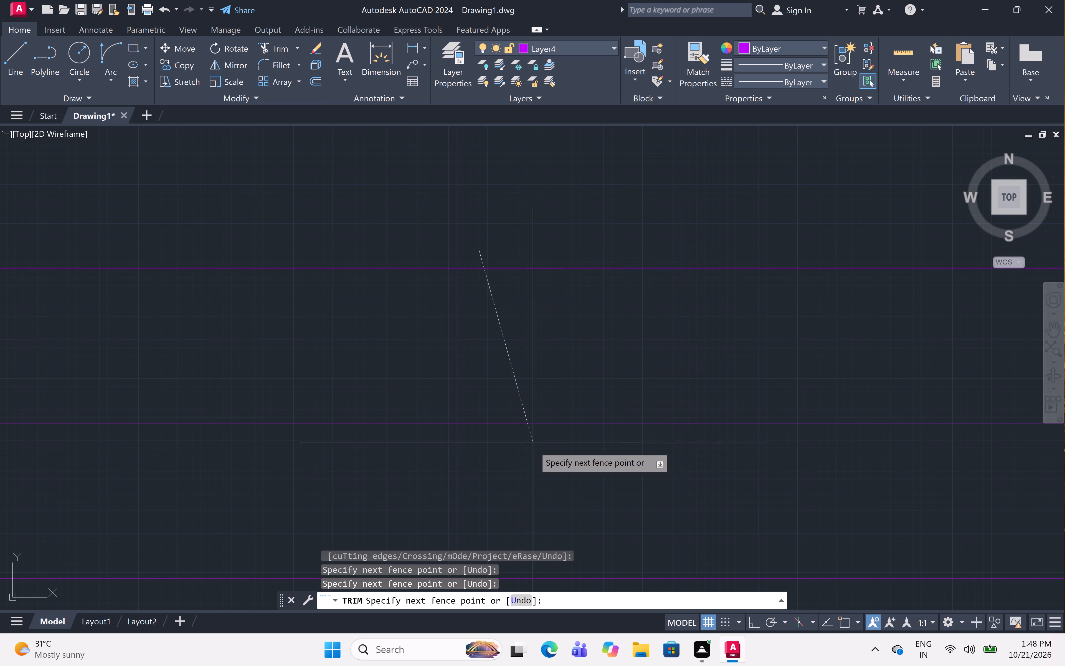
pyautogui.click(485, 455)
pyautogui.scroll(-6, 504, 241)
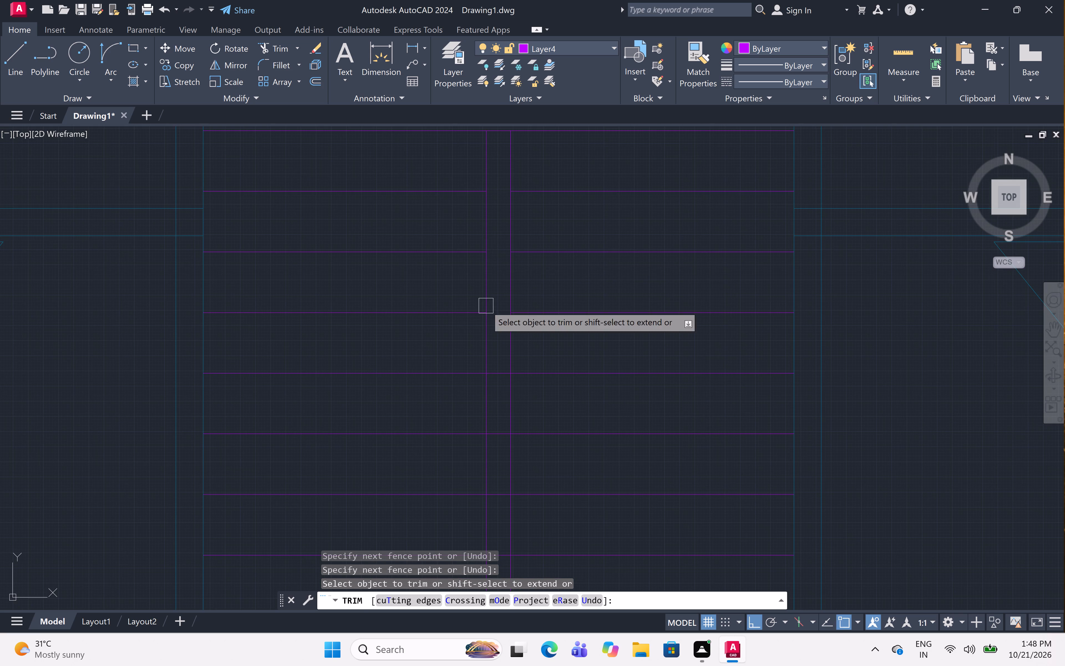
pyautogui.scroll(4, 497, 434)
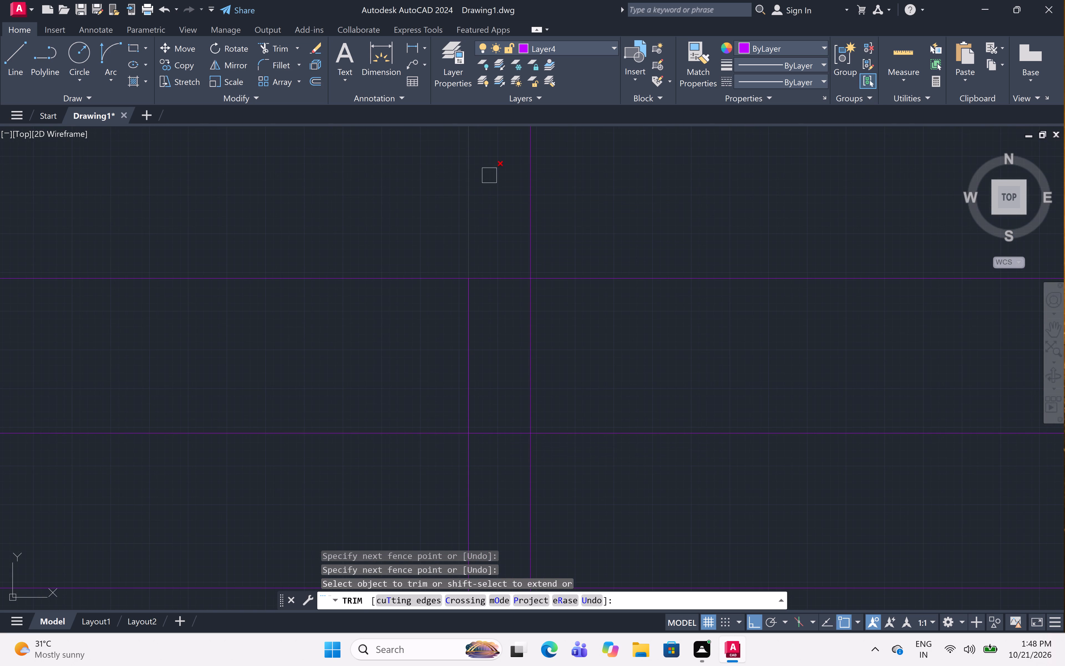
pyautogui.click(503, 265)
pyautogui.click(491, 479)
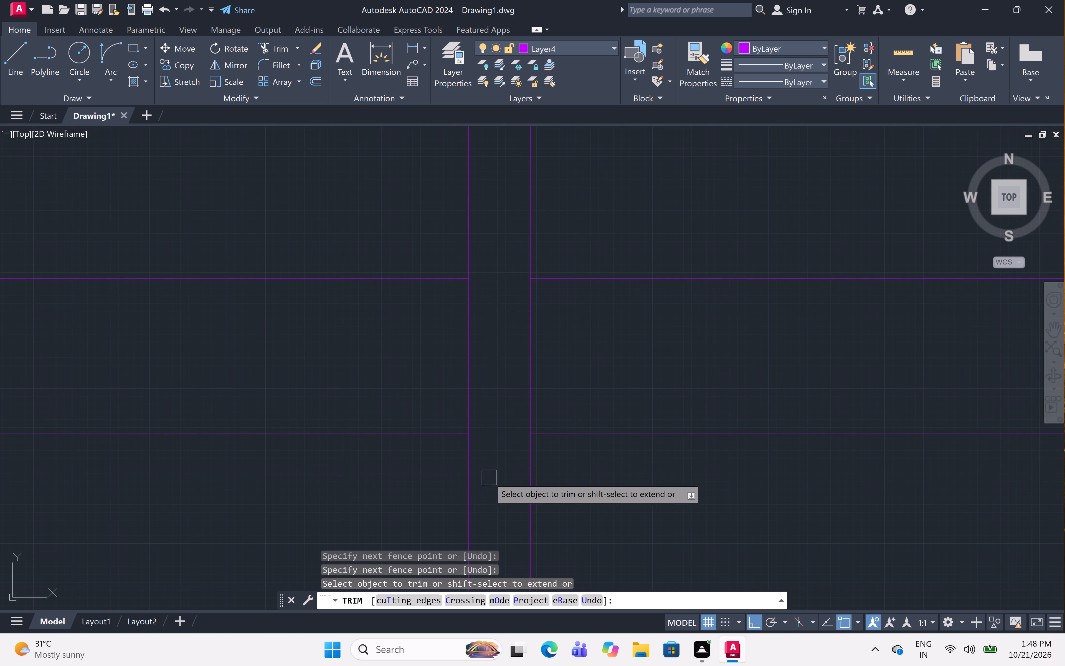
pyautogui.scroll(-5, 460, 293)
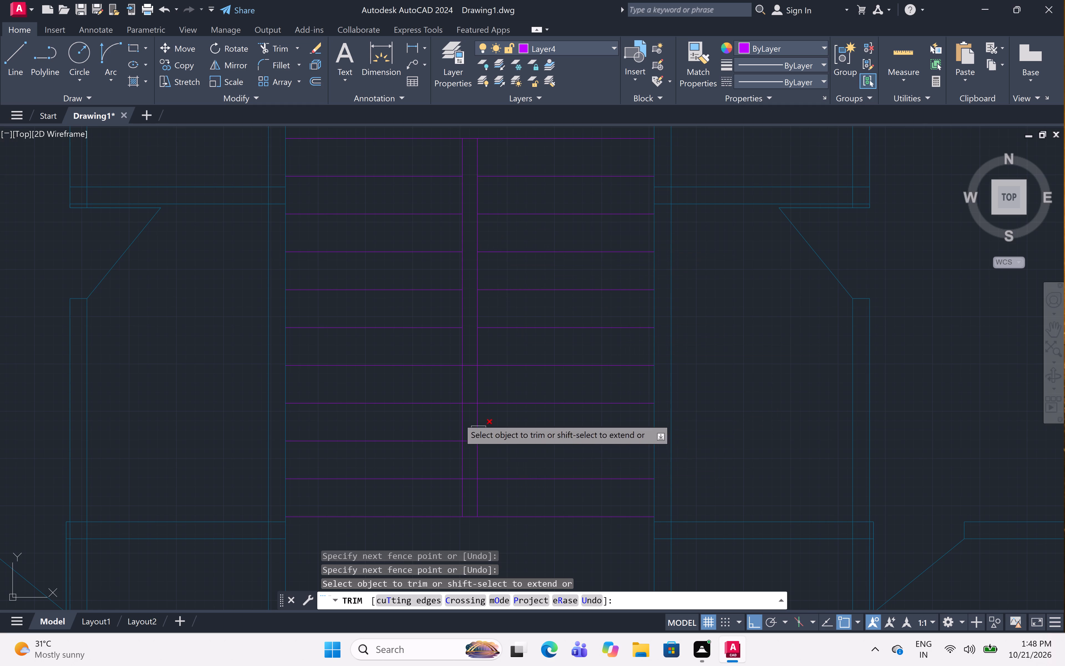
pyautogui.scroll(3, 457, 414)
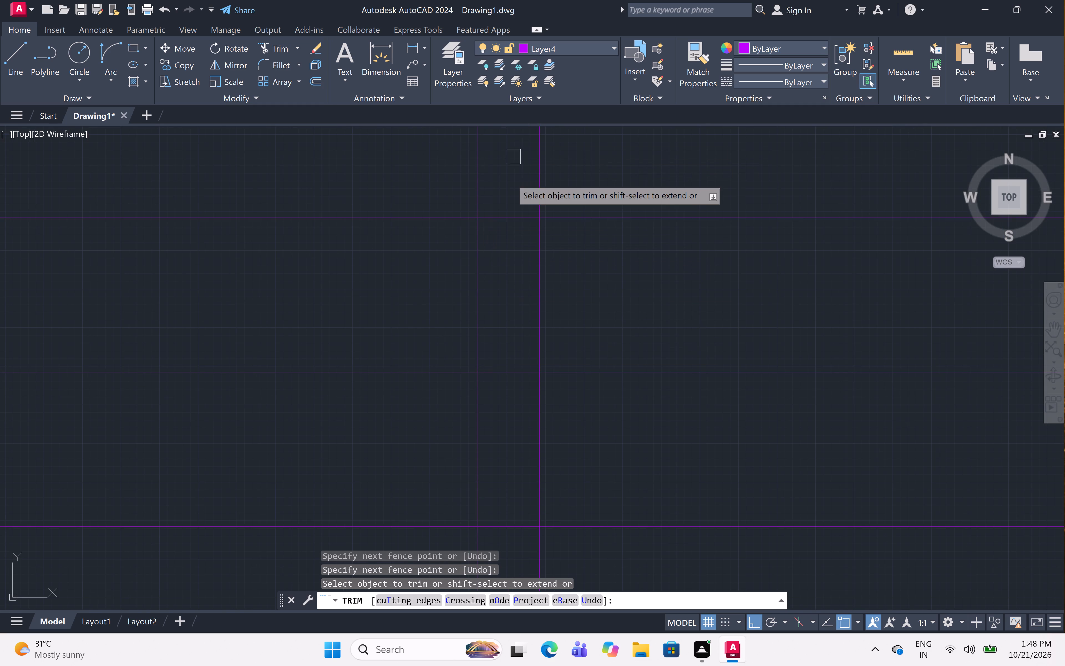
pyautogui.moveTo(511, 179); pyautogui.dragTo(504, 230)
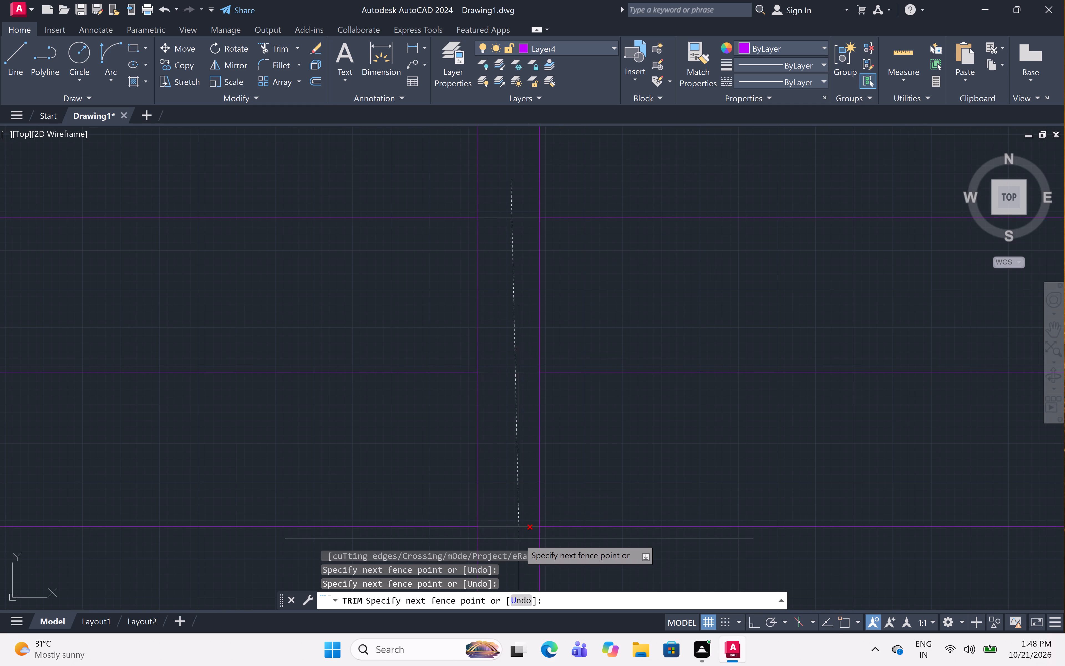
pyautogui.click(515, 538)
pyautogui.scroll(-6, 518, 393)
pyautogui.scroll(3, 519, 406)
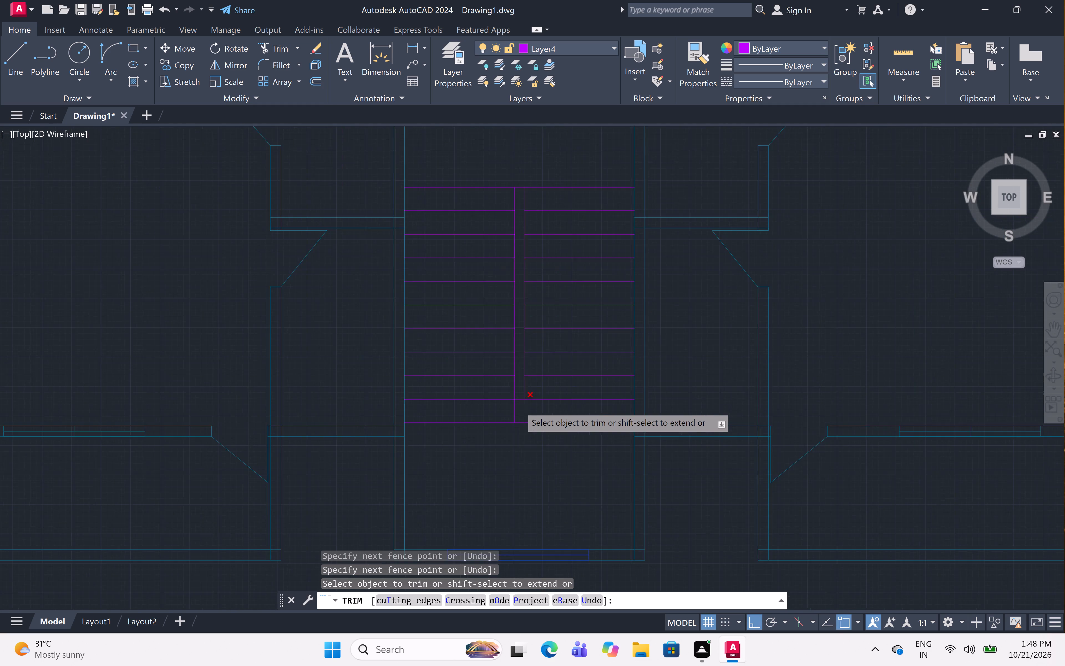
pyautogui.scroll(2, 519, 405)
pyautogui.click(511, 362)
pyautogui.scroll(-5, 528, 306)
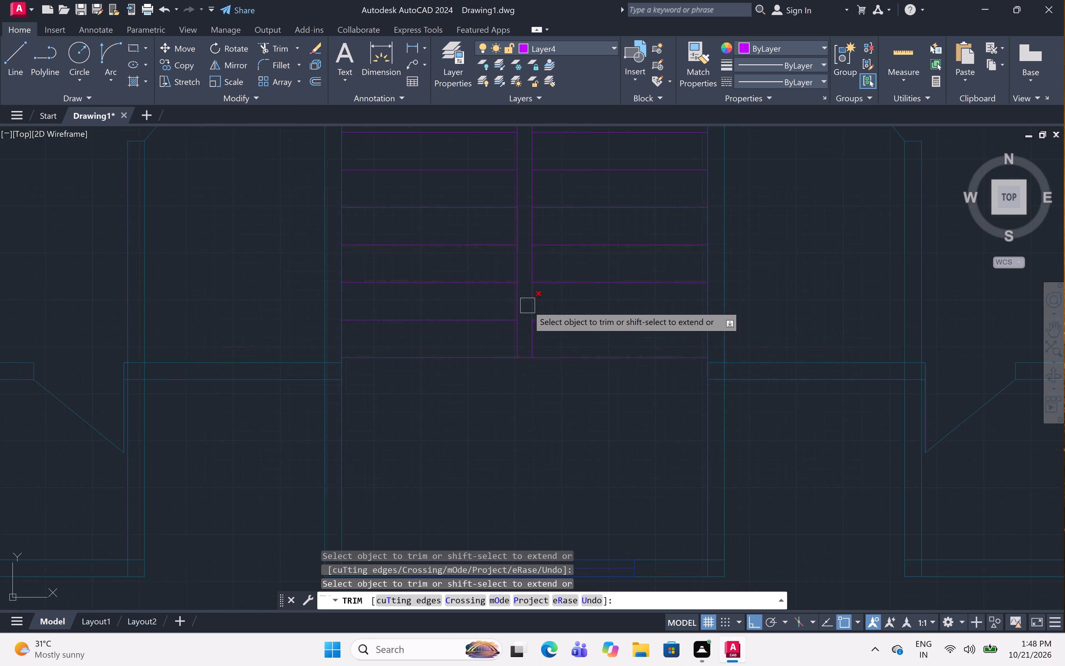
pyautogui.press('Escape')
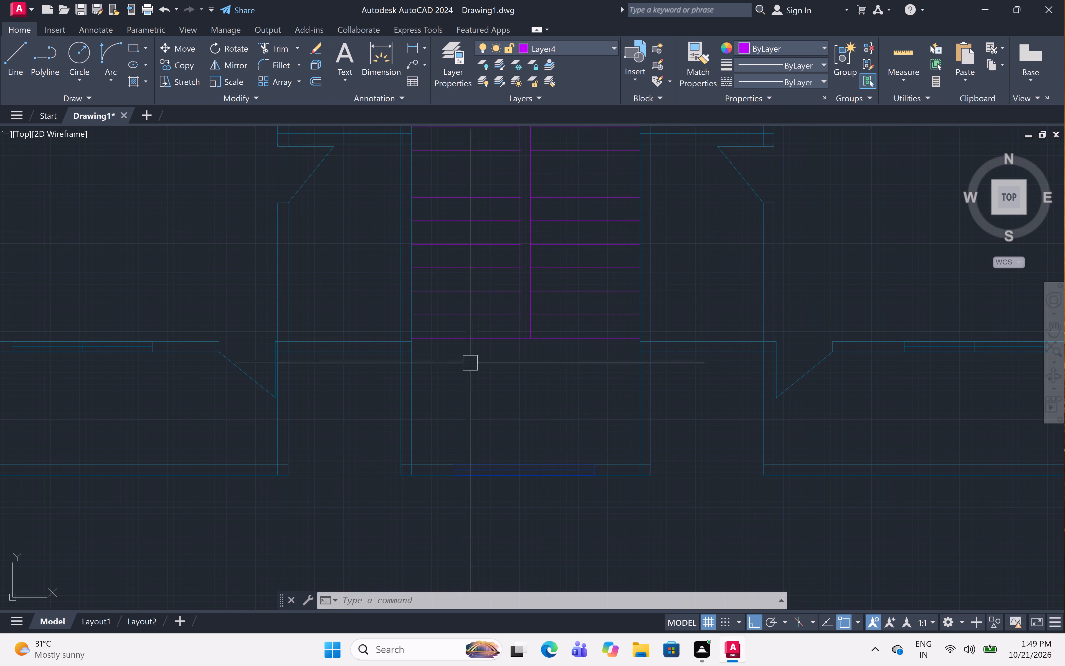
# Draw the stair path line down the left flight into the landing, across about 4'-4.7", and up about 7' to the right flight's fifth tread line.
pyautogui.moveTo(538, 305); pyautogui.dragTo(535, 370, button='middle')
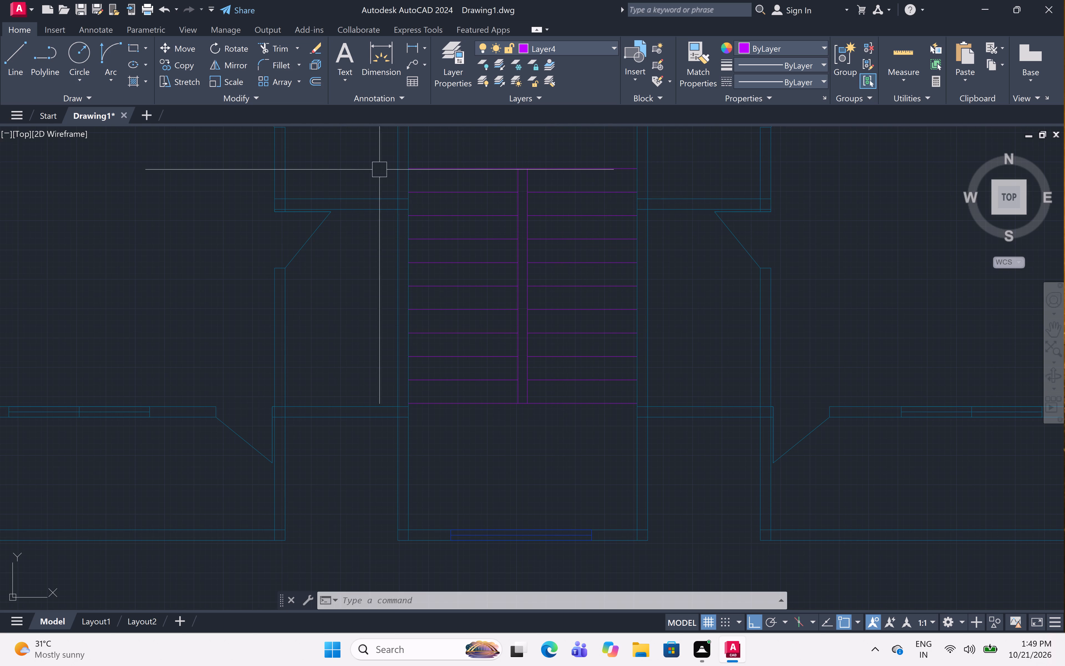
pyautogui.scroll(1, 453, 150)
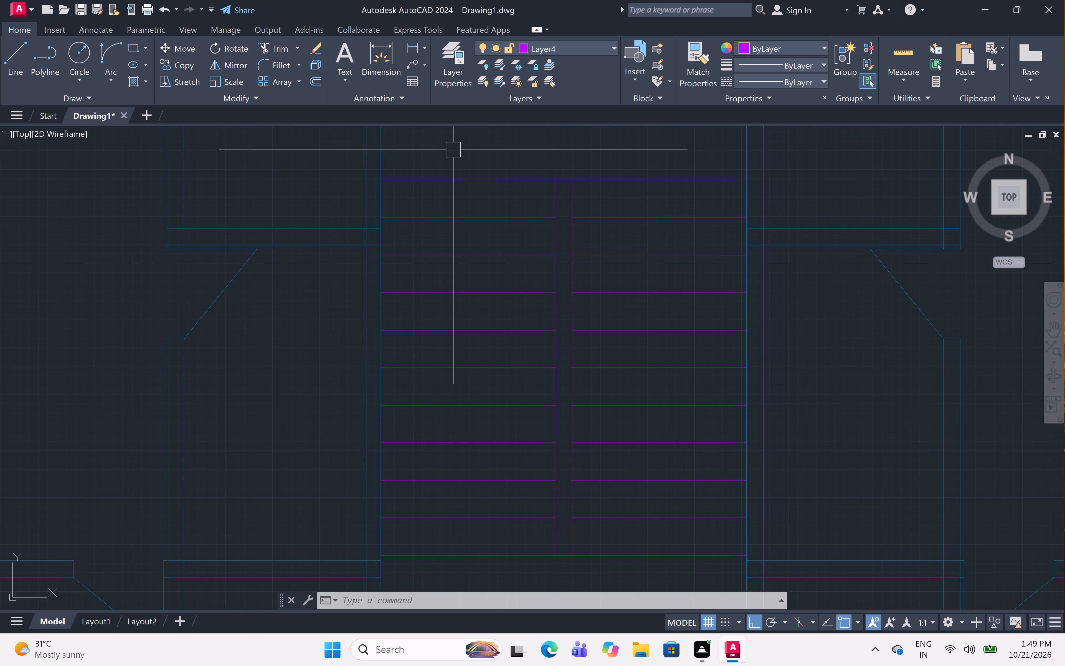
pyautogui.write('l')
pyautogui.press('space')
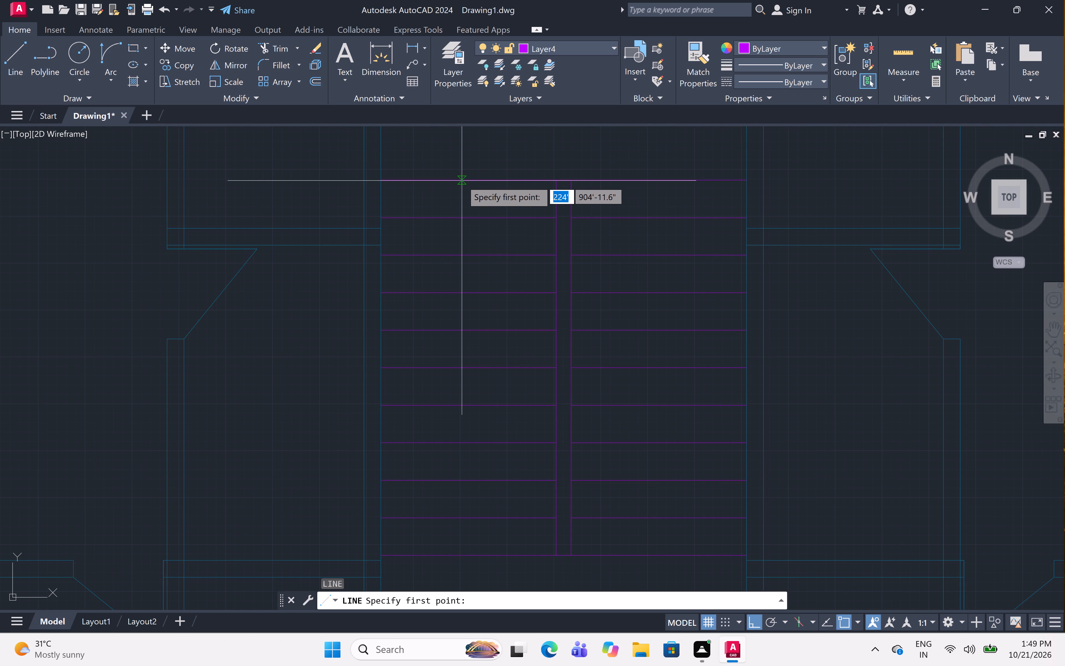
pyautogui.click(462, 181)
pyautogui.scroll(-3, 453, 216)
pyautogui.scroll(2, 453, 320)
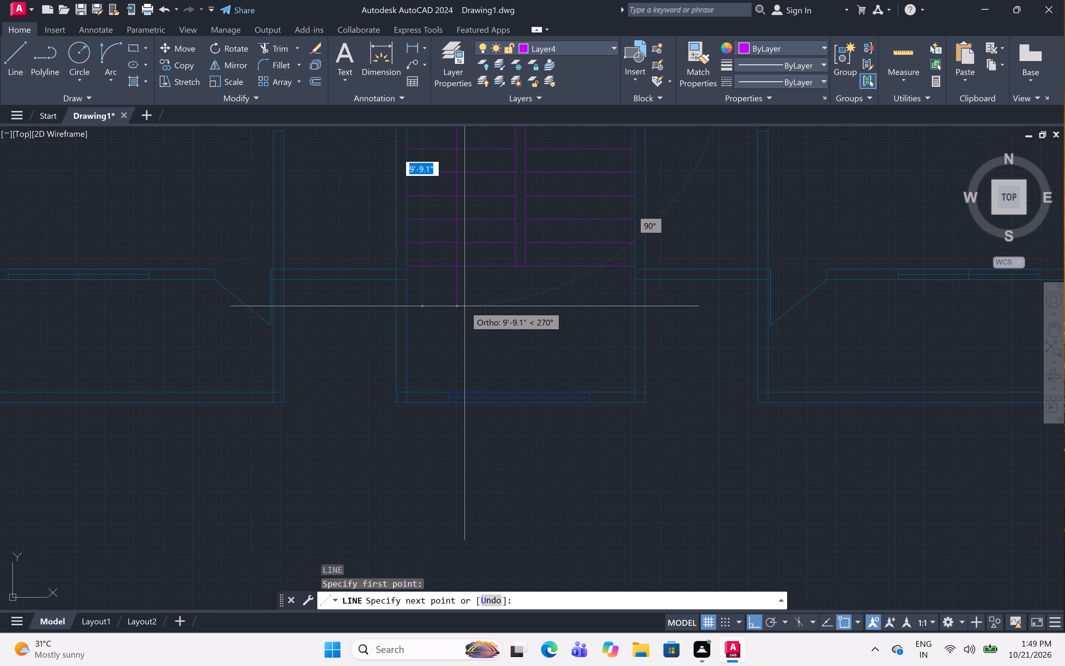
pyautogui.click(462, 322)
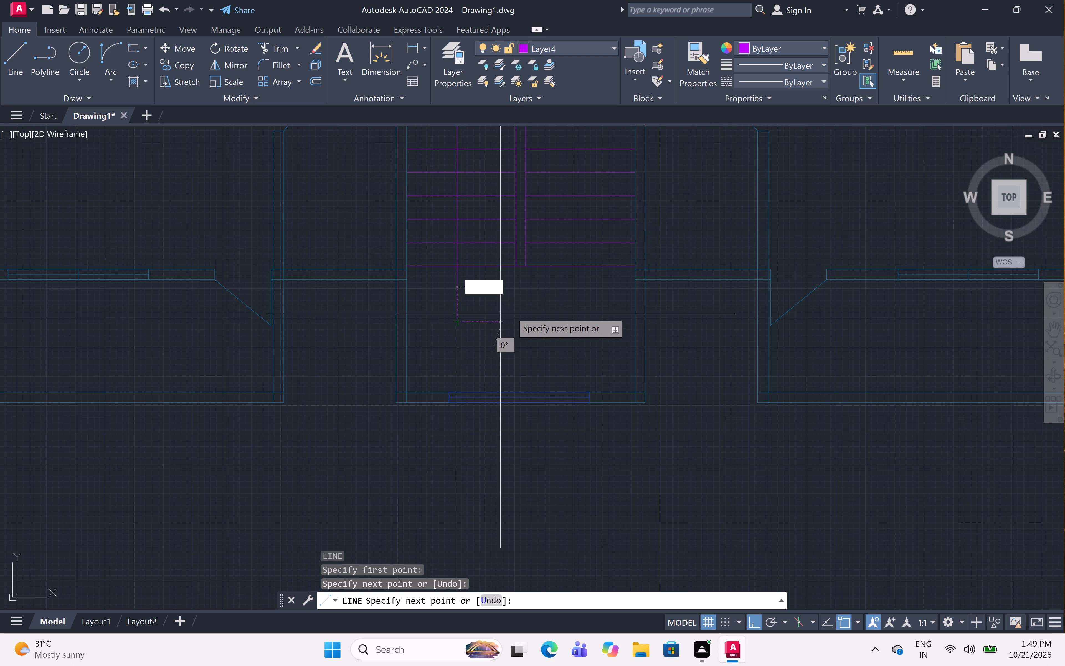
pyautogui.click(581, 278)
pyautogui.scroll(-4, 589, 167)
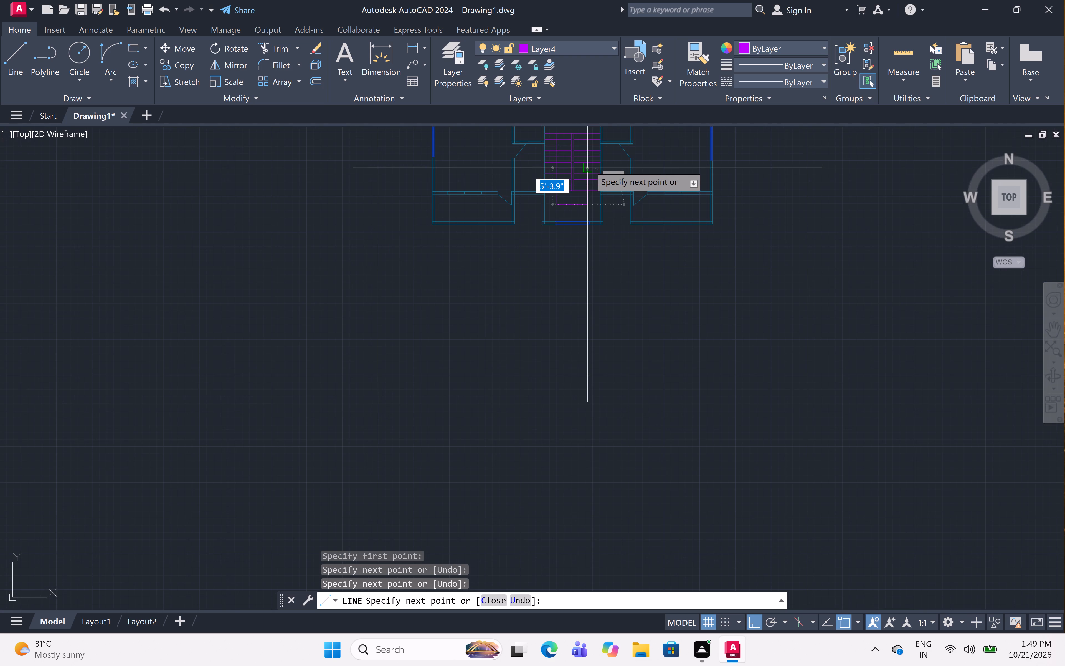
pyautogui.scroll(4, 589, 161)
pyautogui.moveTo(589, 159); pyautogui.dragTo(601, 238, button='middle')
pyautogui.moveTo(601, 247); pyautogui.dragTo(601, 320, button='middle')
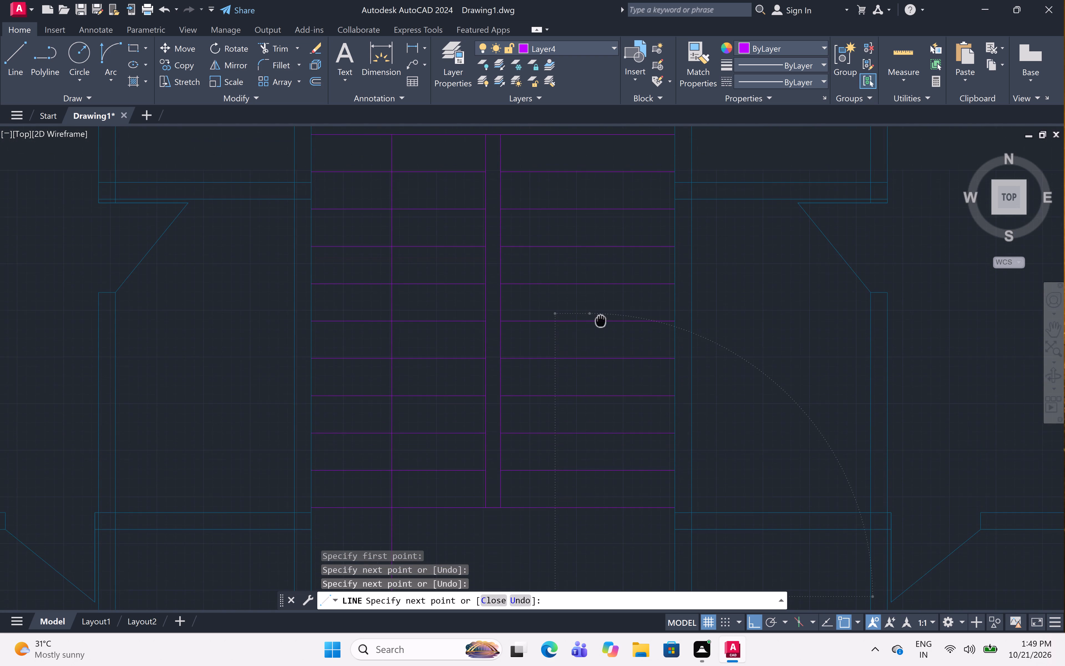
pyautogui.moveTo(601, 320); pyautogui.dragTo(600, 332, button='middle')
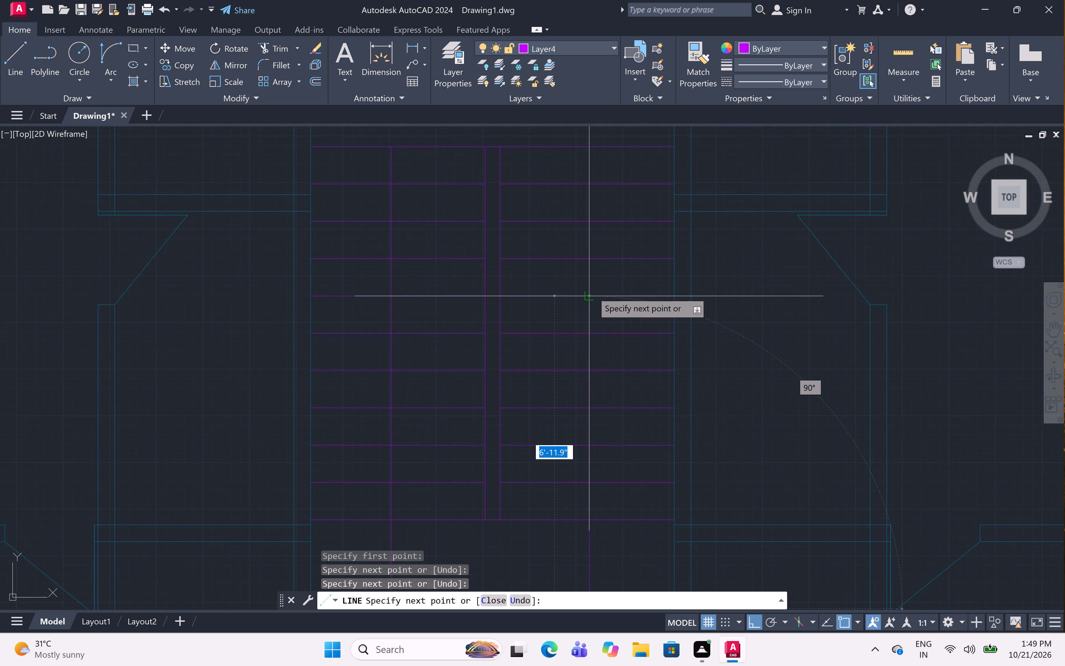
pyautogui.click(589, 298)
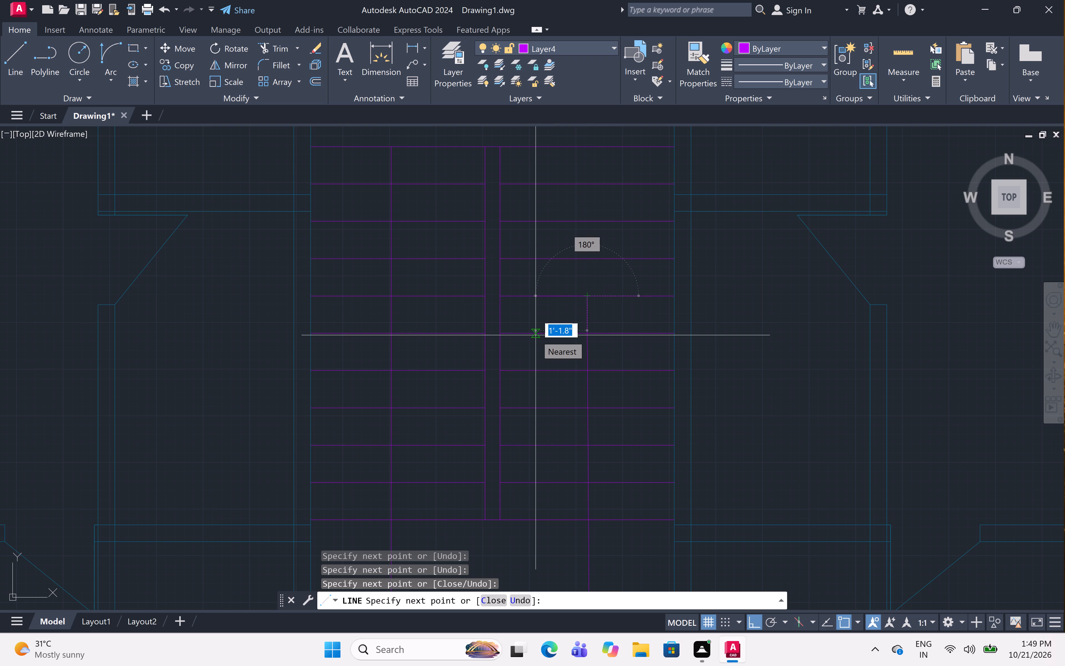
# Draw the arrowhead's left stroke, about 1'-4.3" long, from the stair path's upper end diagonally down to the next tread line.
pyautogui.press('F8')
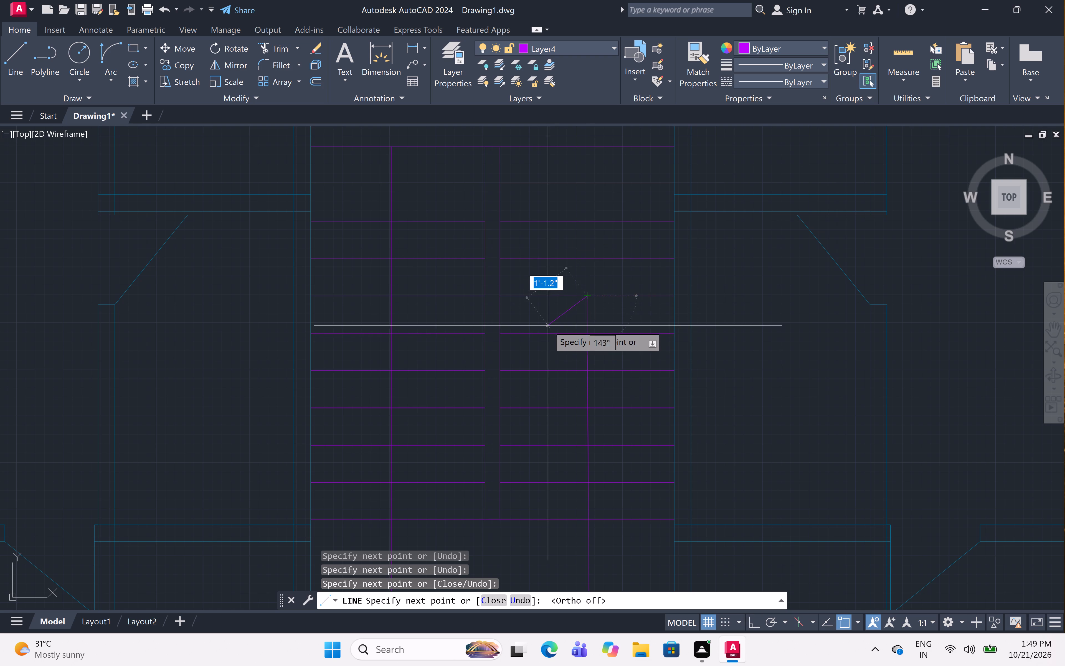
pyautogui.scroll(2, 541, 332)
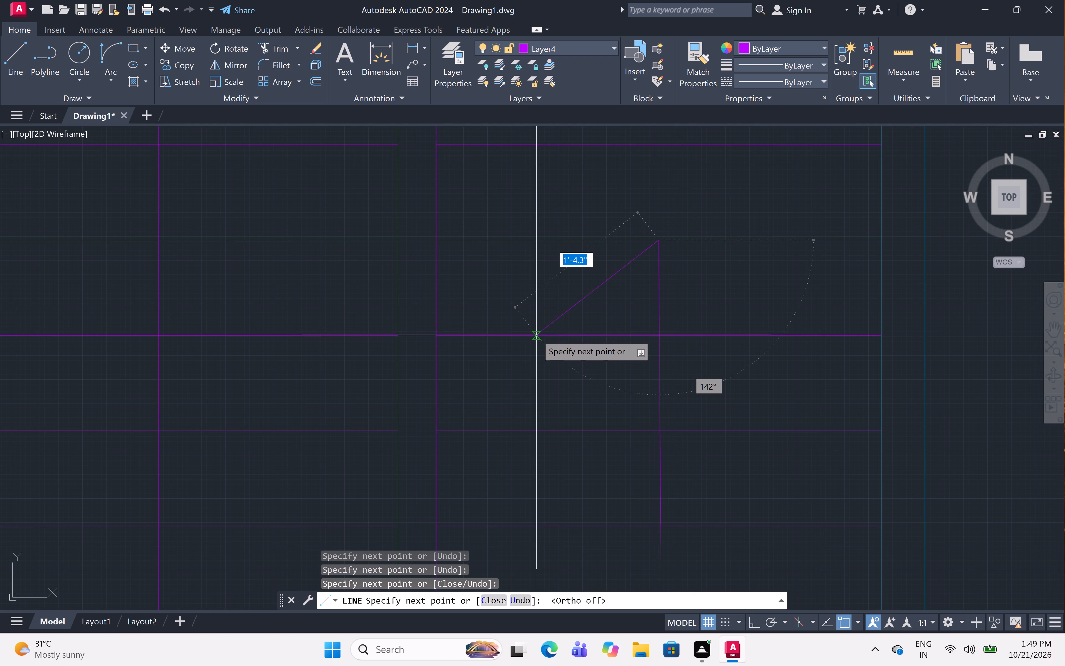
pyautogui.click(536, 335)
pyautogui.press('space')
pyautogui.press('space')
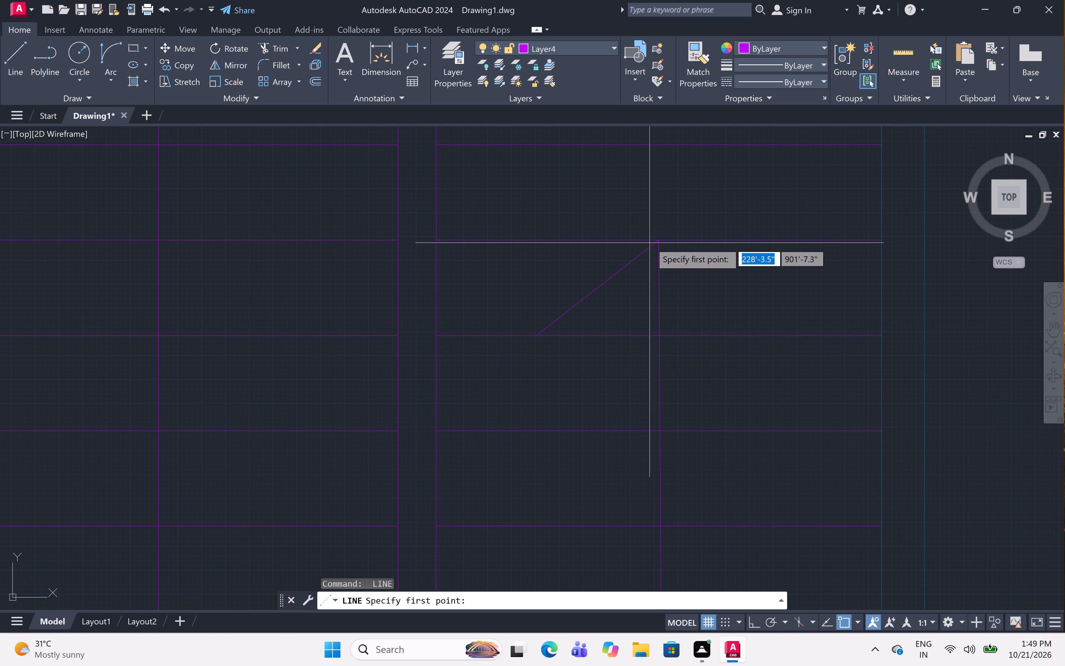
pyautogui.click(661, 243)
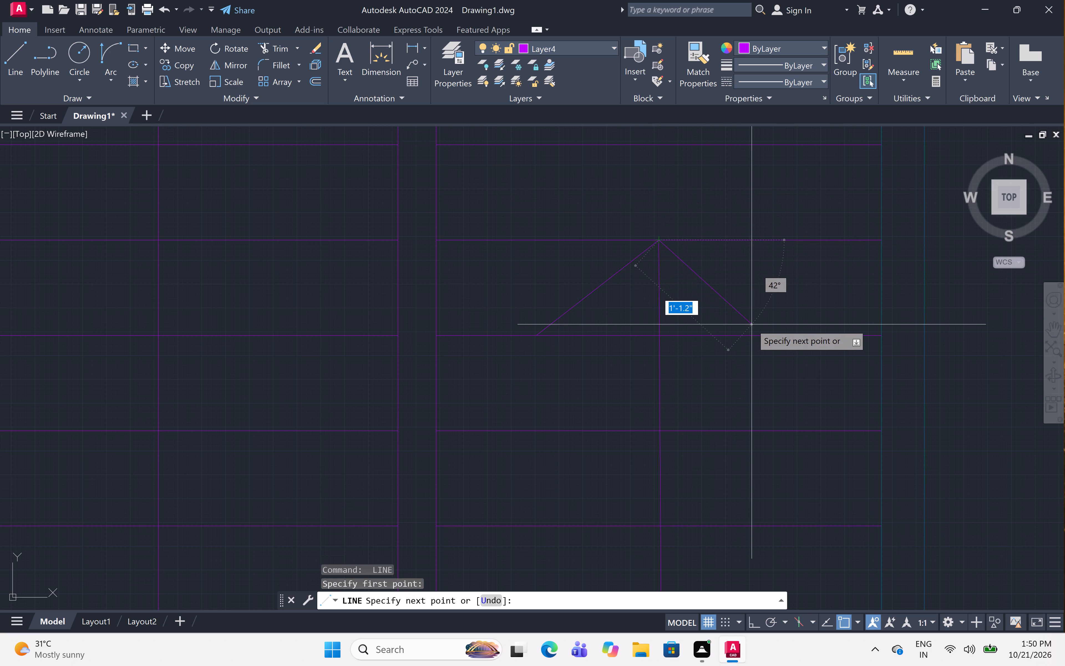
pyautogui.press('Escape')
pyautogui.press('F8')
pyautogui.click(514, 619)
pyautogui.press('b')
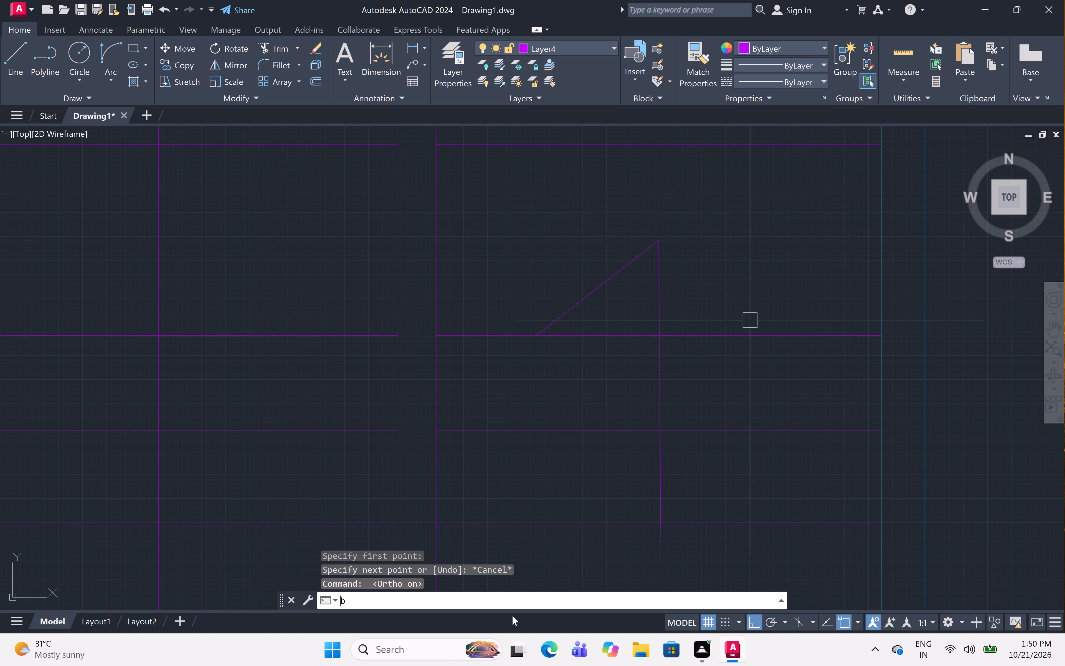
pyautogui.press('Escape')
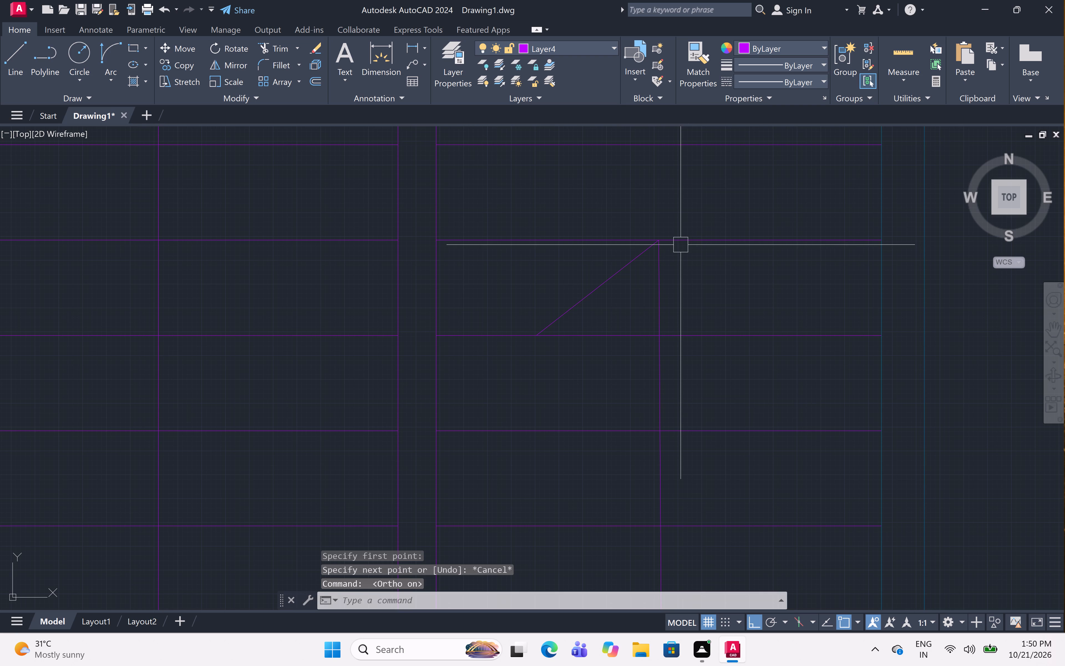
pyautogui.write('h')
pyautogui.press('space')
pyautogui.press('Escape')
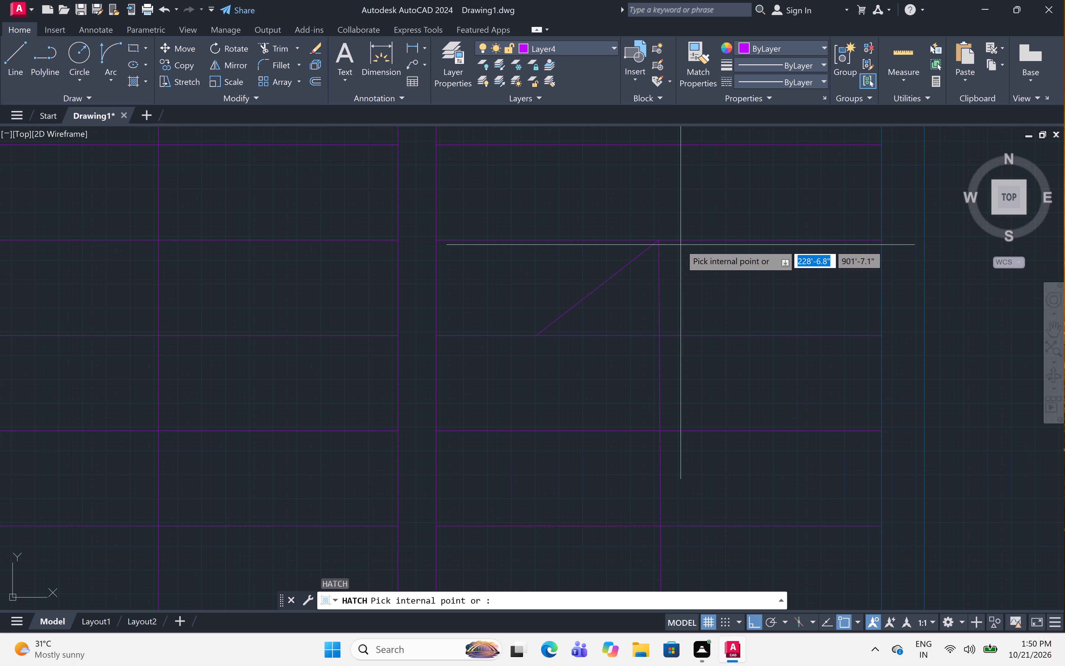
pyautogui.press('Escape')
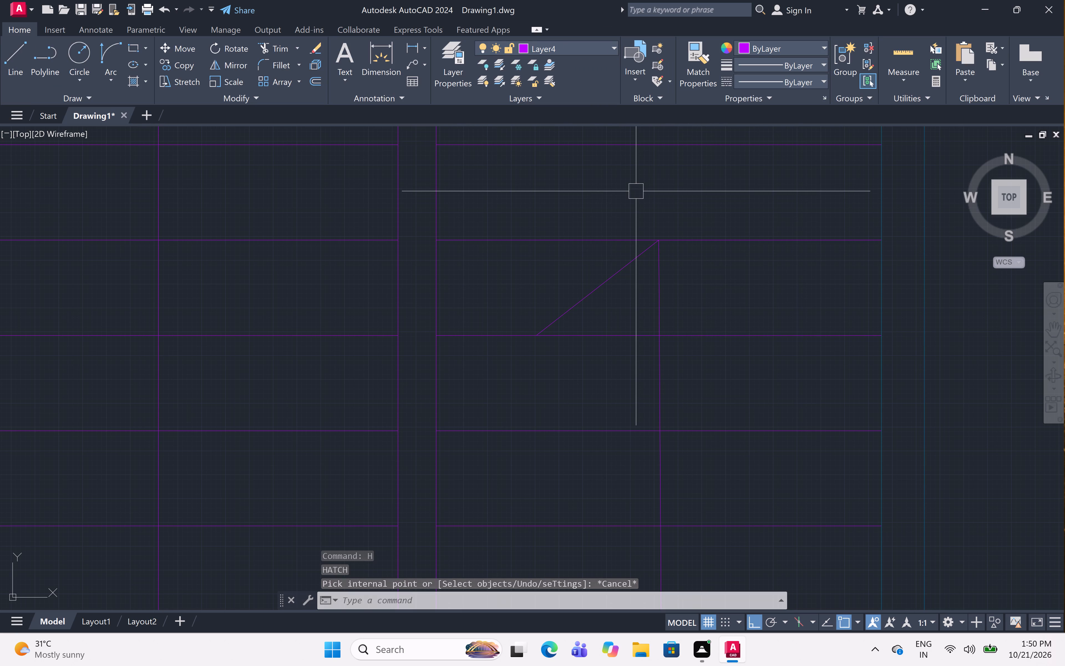
# Mirror the arrowhead's left stroke about a vertical axis through the arrow tip, keeping the source line.
pyautogui.write('mi')
pyautogui.press('space')
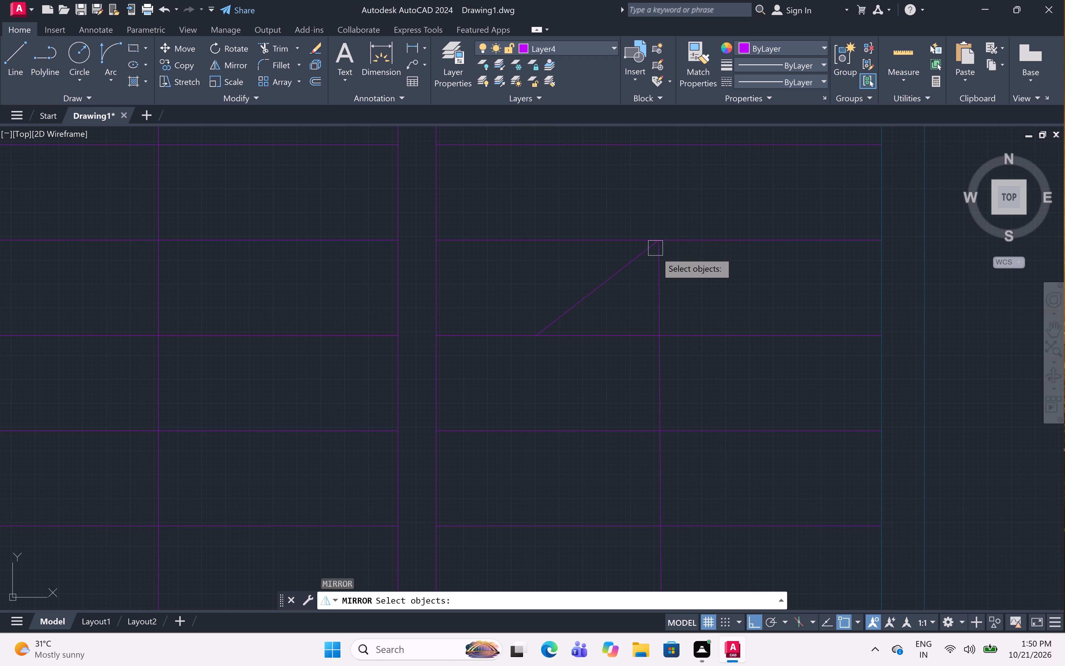
pyautogui.click(634, 261)
pyautogui.press('space')
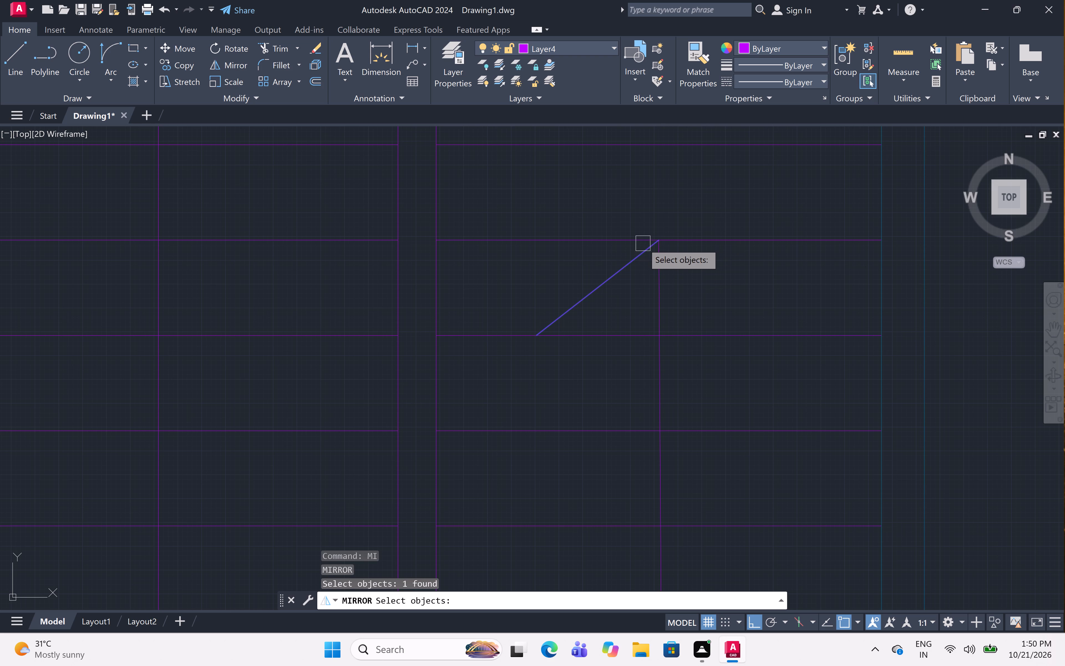
pyautogui.click(660, 241)
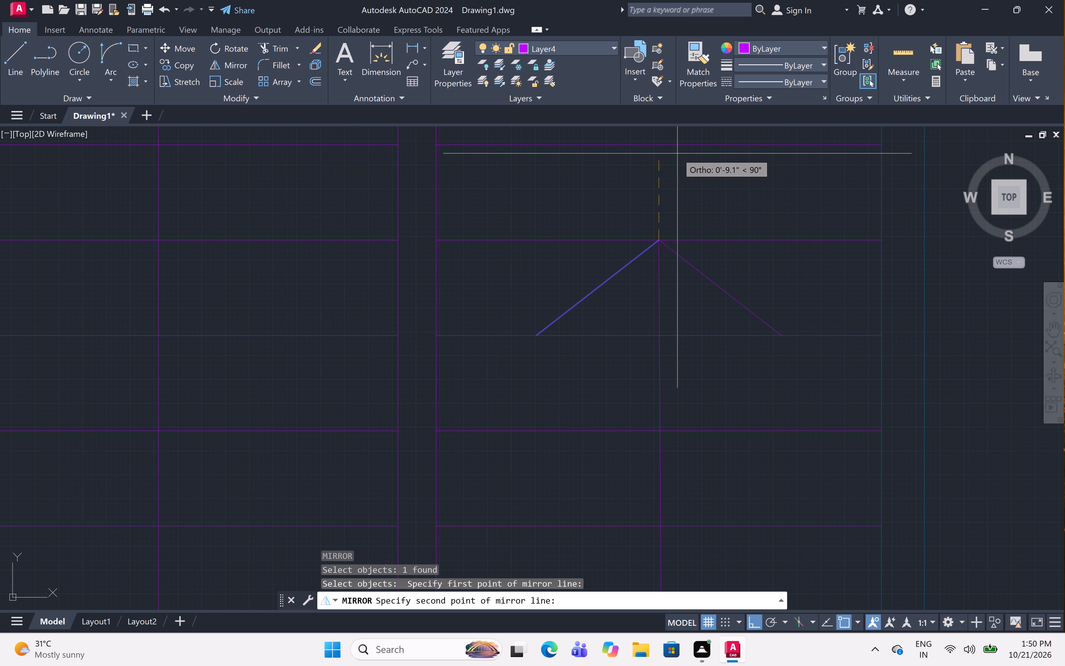
pyautogui.click(677, 154)
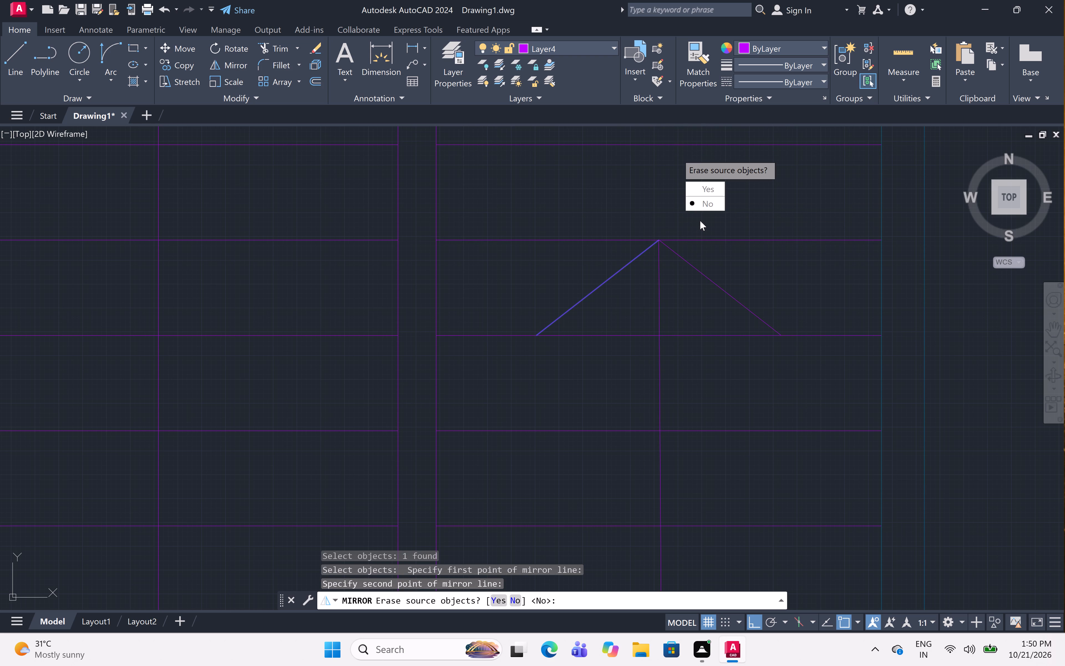
pyautogui.write('n')
pyautogui.press('space')
# On Layer2, outline a projection outside the top-wall window left of the central wall: 1' out, 5' across, and back to the wall.
pyautogui.scroll(-6, 659, 252)
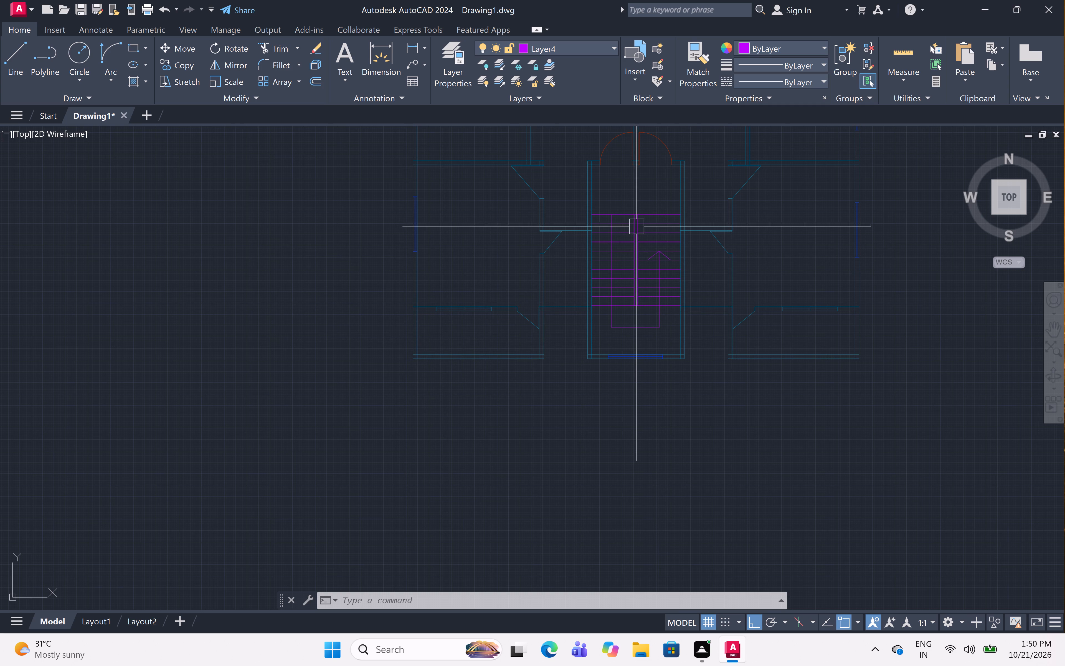
pyautogui.scroll(-2, 626, 224)
pyautogui.moveTo(625, 225); pyautogui.dragTo(633, 304, button='middle')
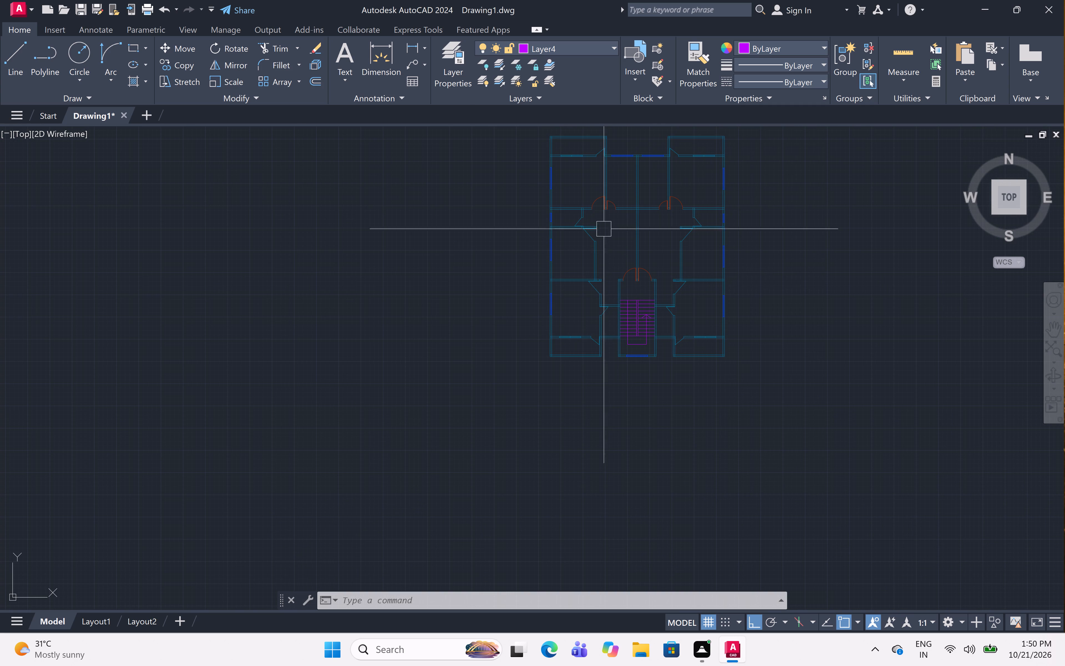
pyautogui.moveTo(604, 173); pyautogui.dragTo(584, 233, button='middle')
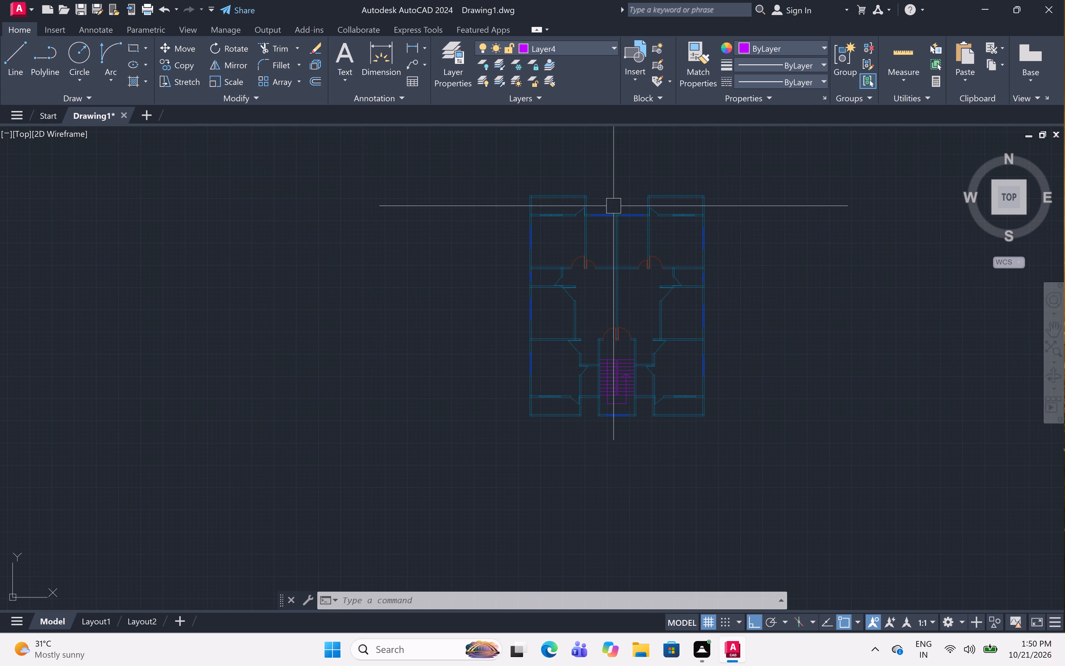
pyautogui.scroll(5, 602, 220)
pyautogui.moveTo(614, 201); pyautogui.dragTo(582, 280, button='middle')
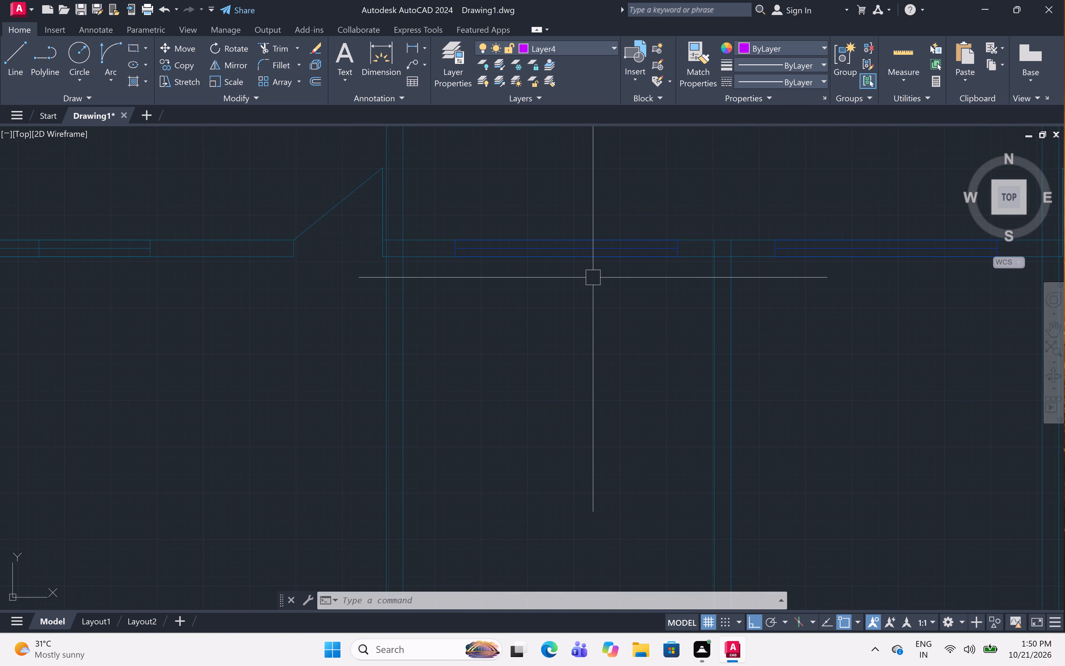
pyautogui.write('l')
pyautogui.press('space')
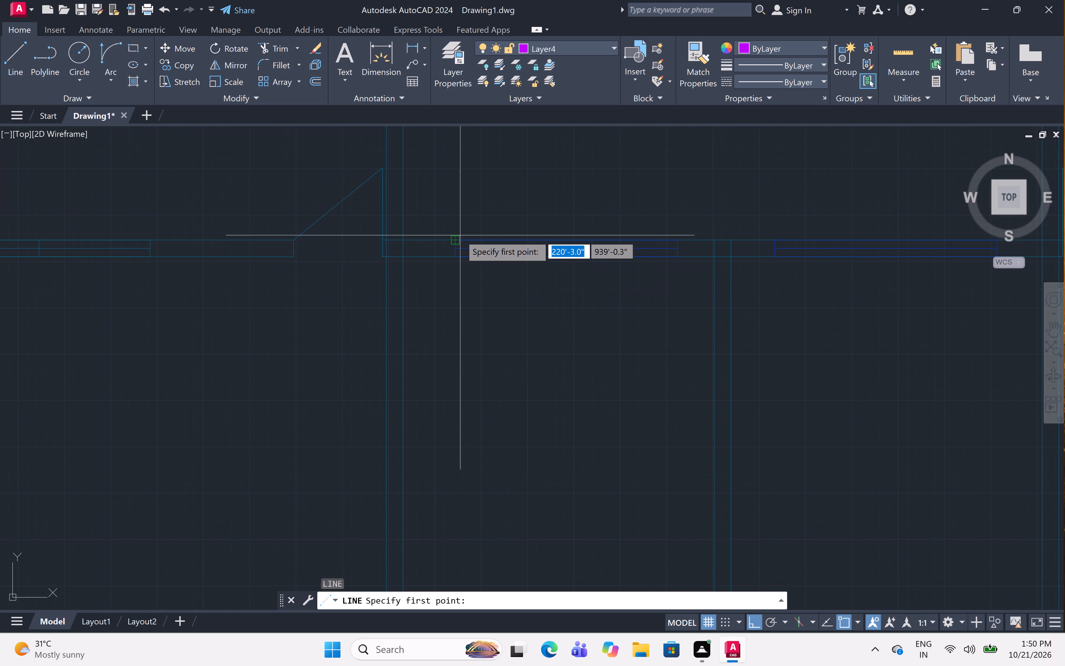
pyautogui.click(587, 45)
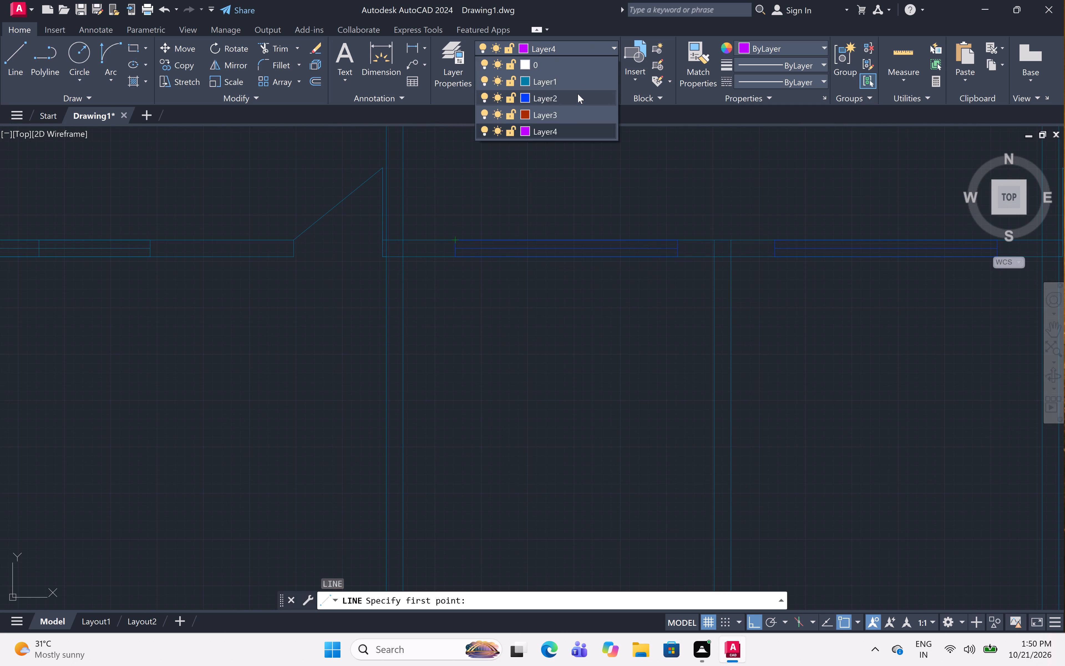
pyautogui.click(578, 98)
pyautogui.click(454, 239)
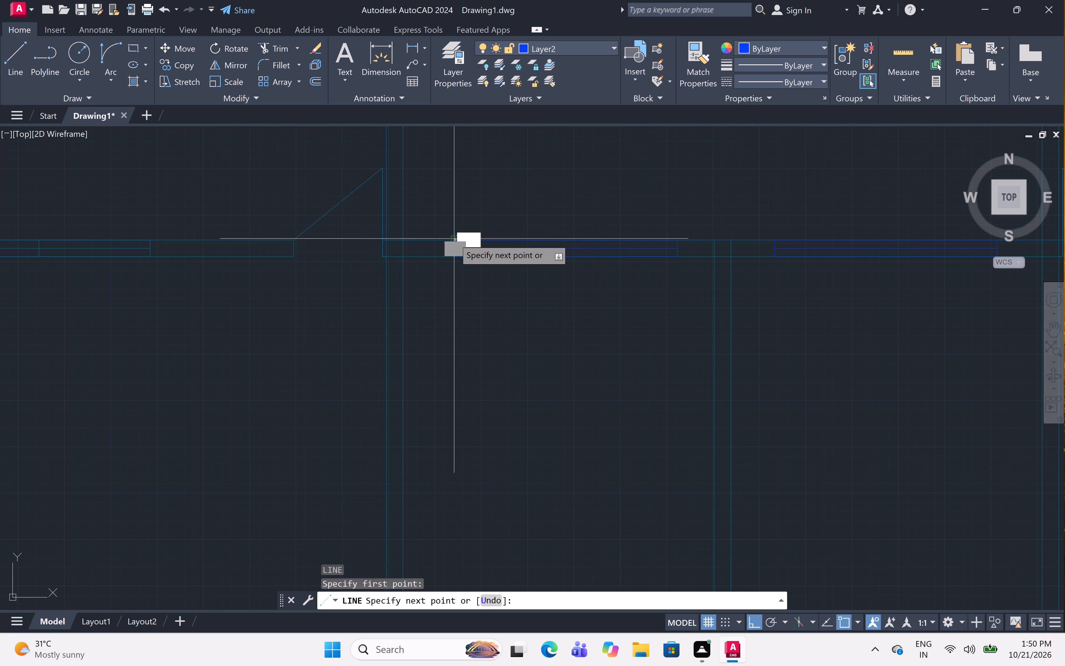
pyautogui.press('1')
pyautogui.write("'")
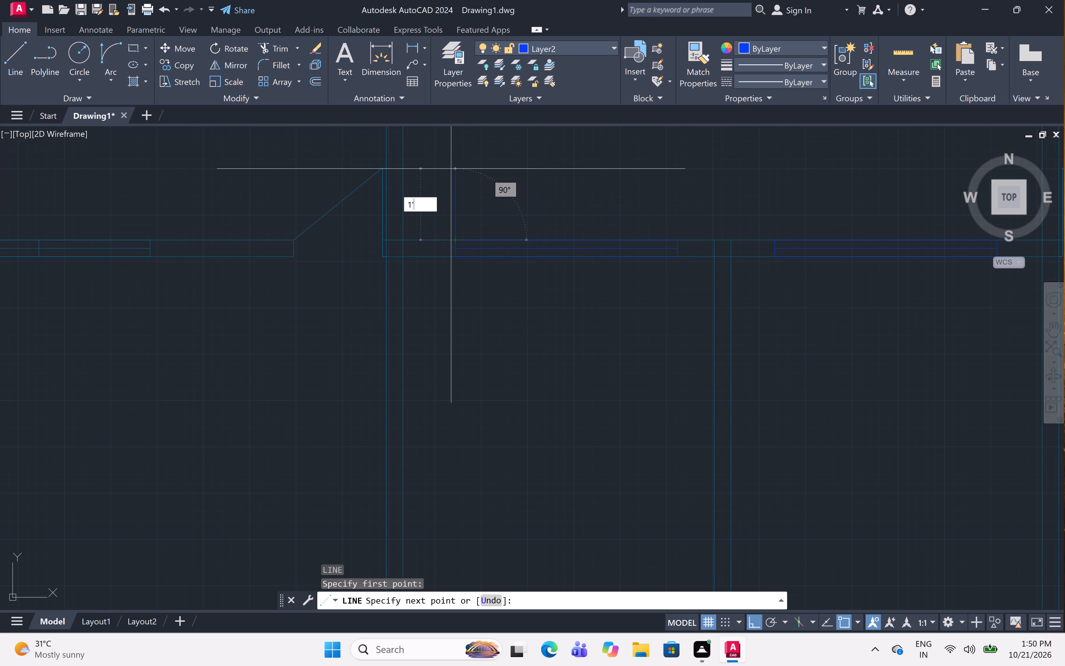
pyautogui.press('space')
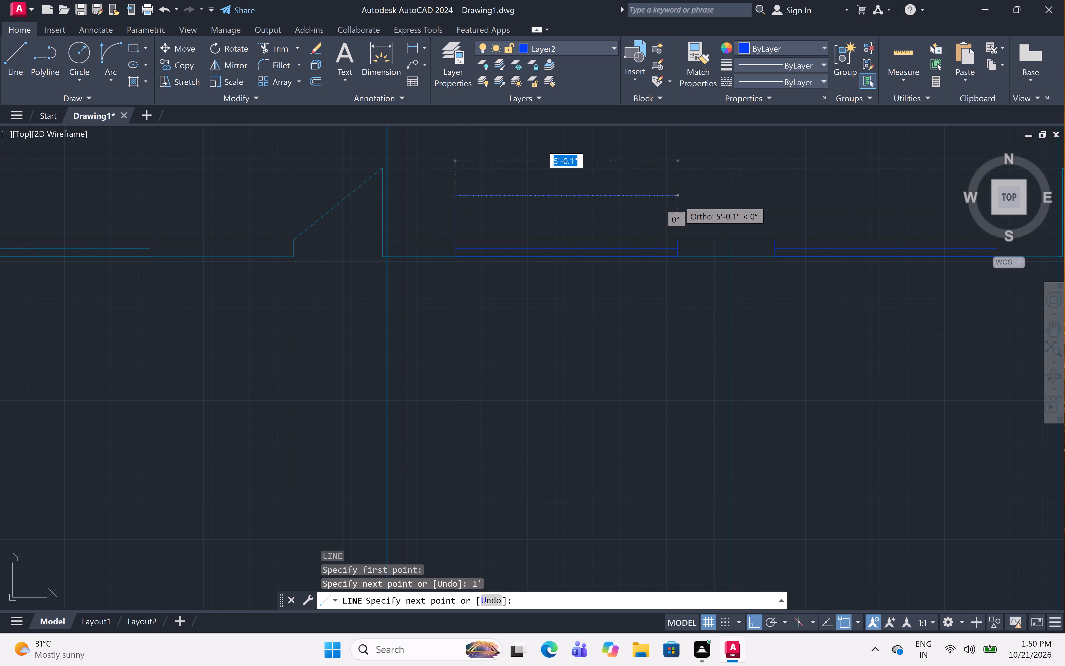
pyautogui.write("5'")
pyautogui.press('space')
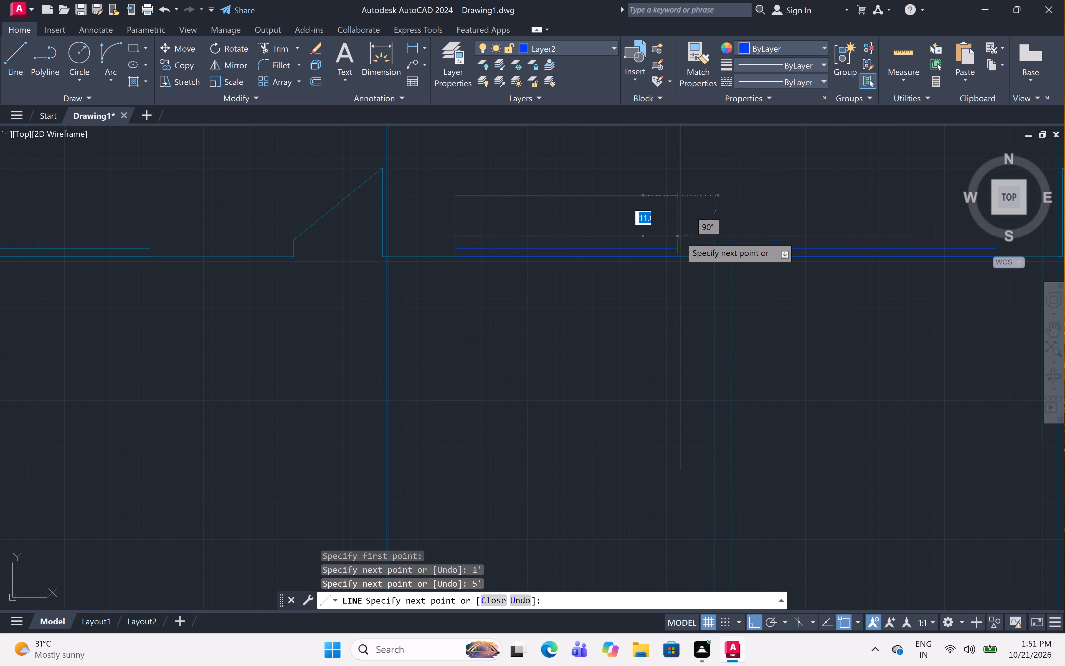
pyautogui.click(680, 239)
pyautogui.press('Escape')
# Outline a matching projection outside the top-wall window right of the central wall: 1' out, 5' across, and back to the wall.
pyautogui.scroll(-3, 692, 206)
pyautogui.moveTo(692, 206); pyautogui.dragTo(639, 239, button='middle')
pyautogui.scroll(4, 705, 243)
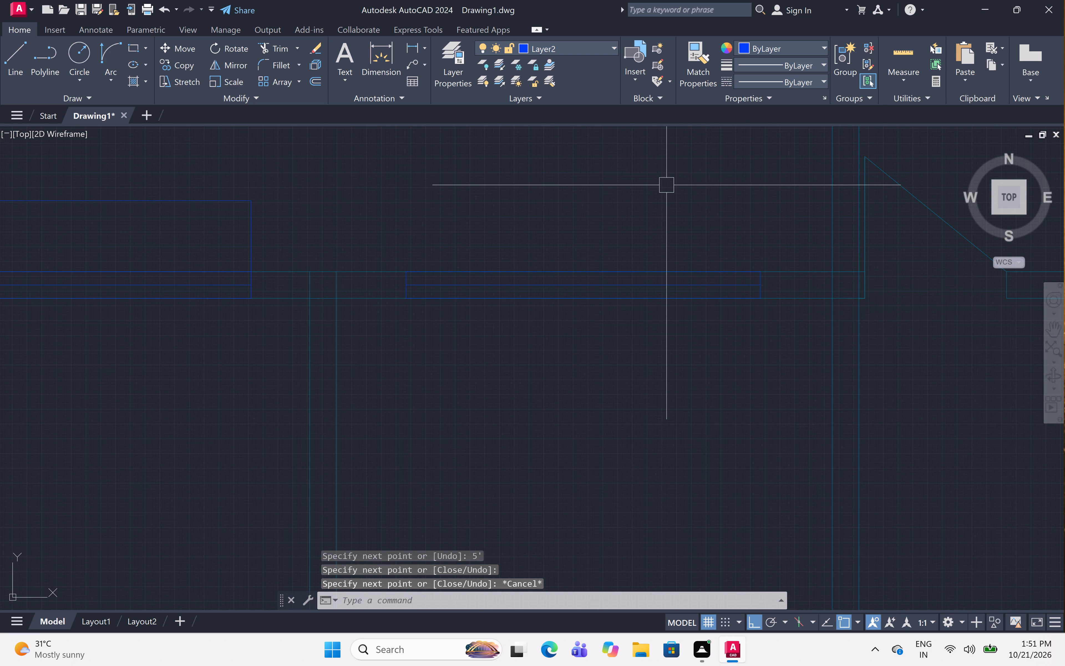
pyautogui.write('l')
pyautogui.press('space')
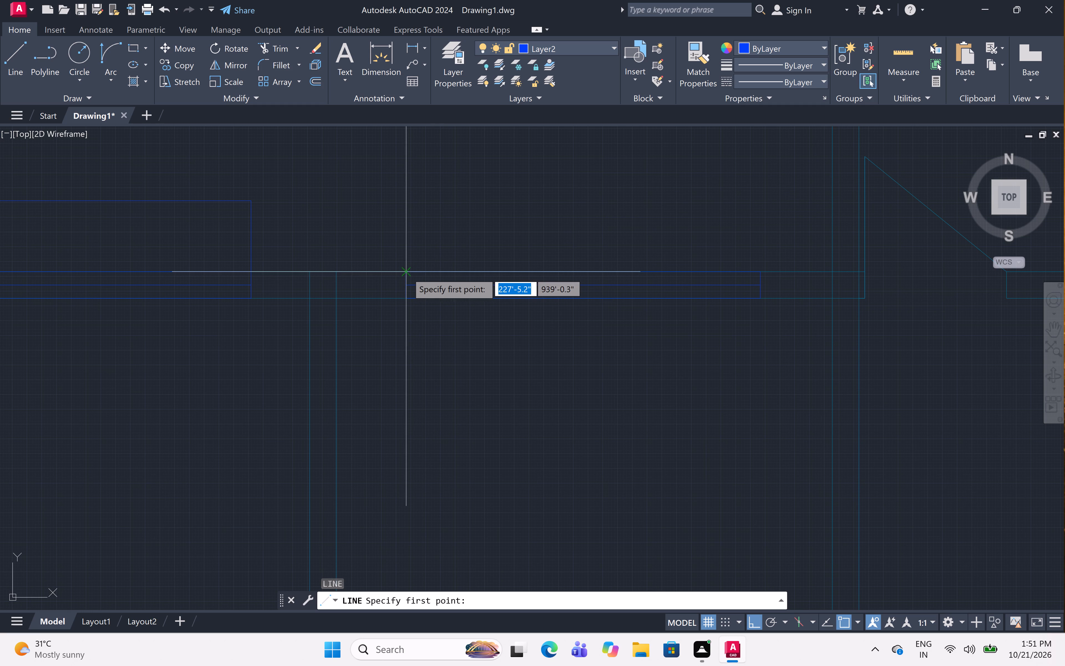
pyautogui.click(407, 273)
pyautogui.press('1')
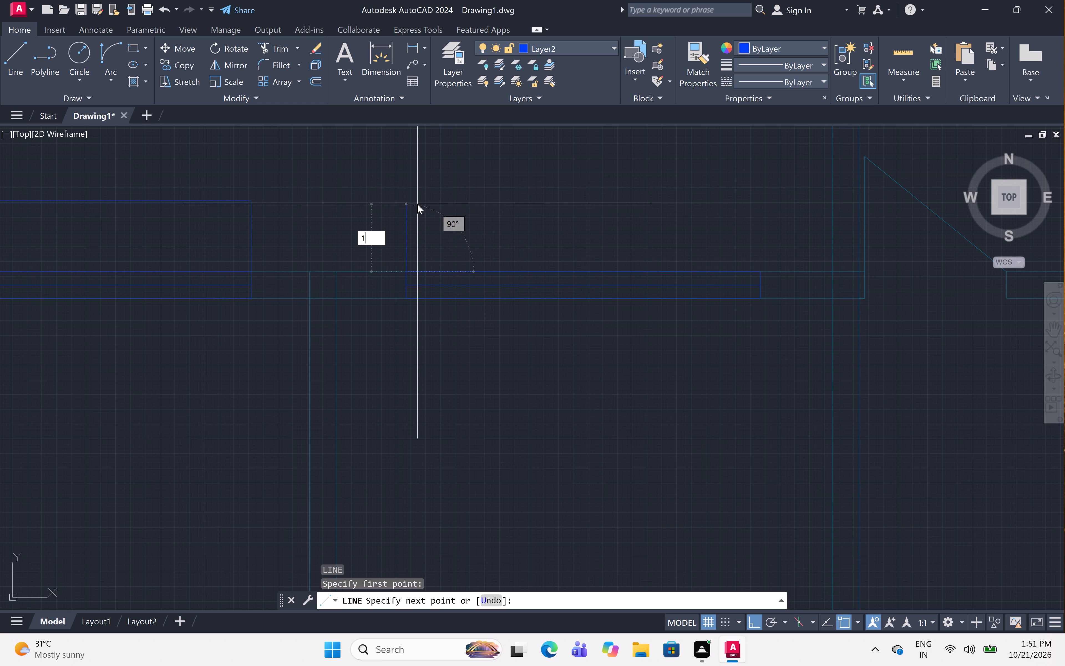
pyautogui.write("'")
pyautogui.press('space')
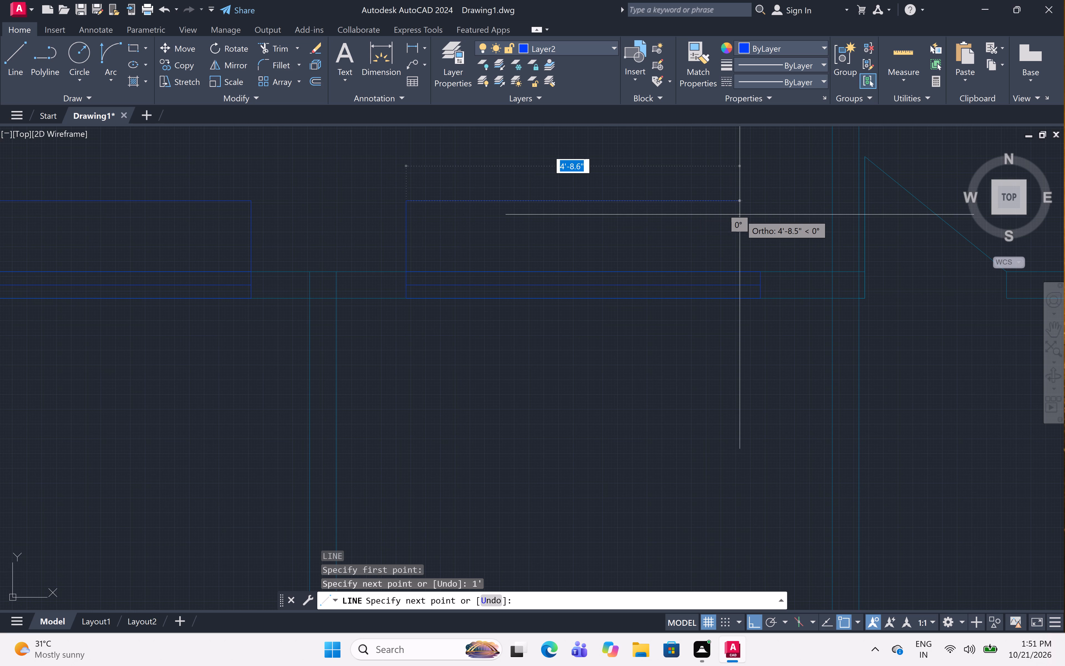
pyautogui.write("5'")
pyautogui.press('space')
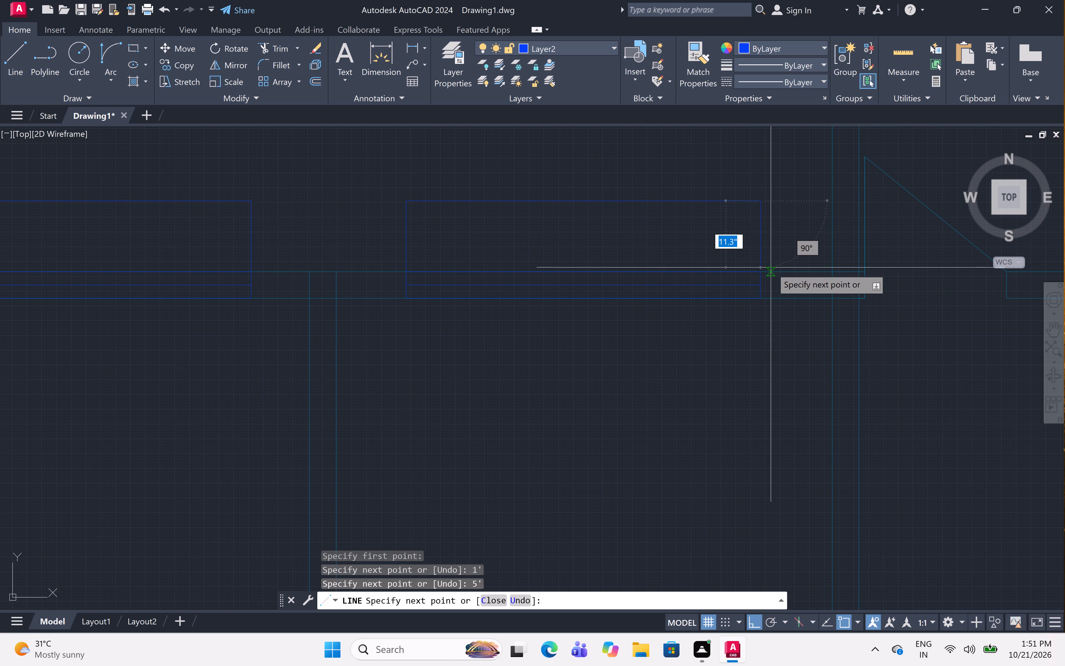
pyautogui.click(762, 273)
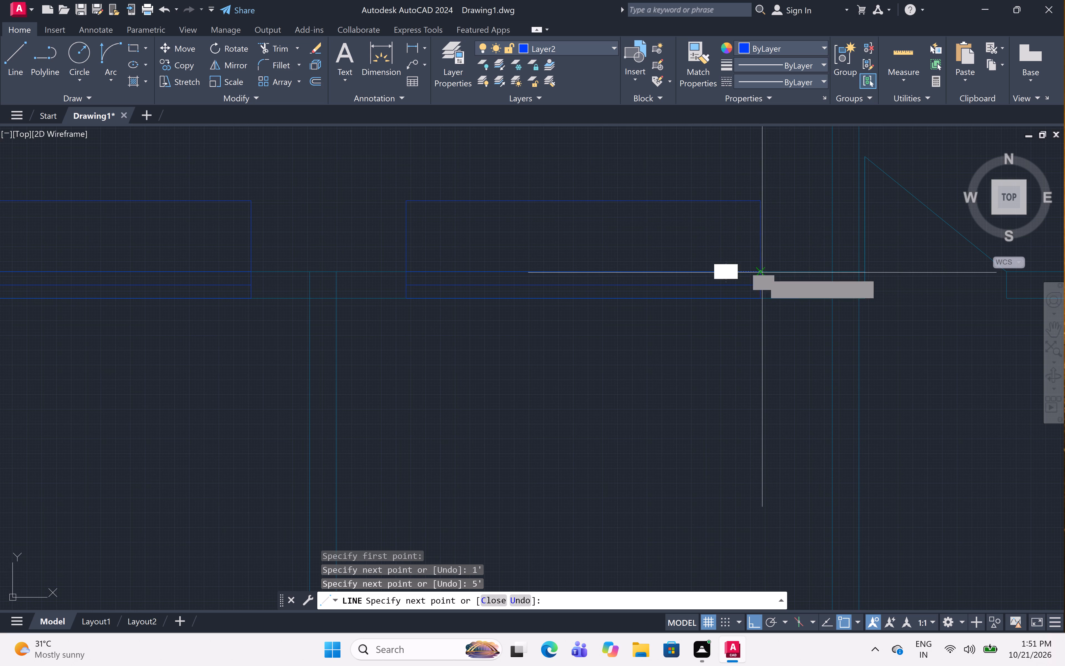
pyautogui.press('Escape')
# Outline a projection outside the uppermost window of the plan's right exterior wall: 1' out, 5' down, and back to the wall.
pyautogui.scroll(-5, 772, 257)
pyautogui.moveTo(772, 257); pyautogui.dragTo(530, 181, button='middle')
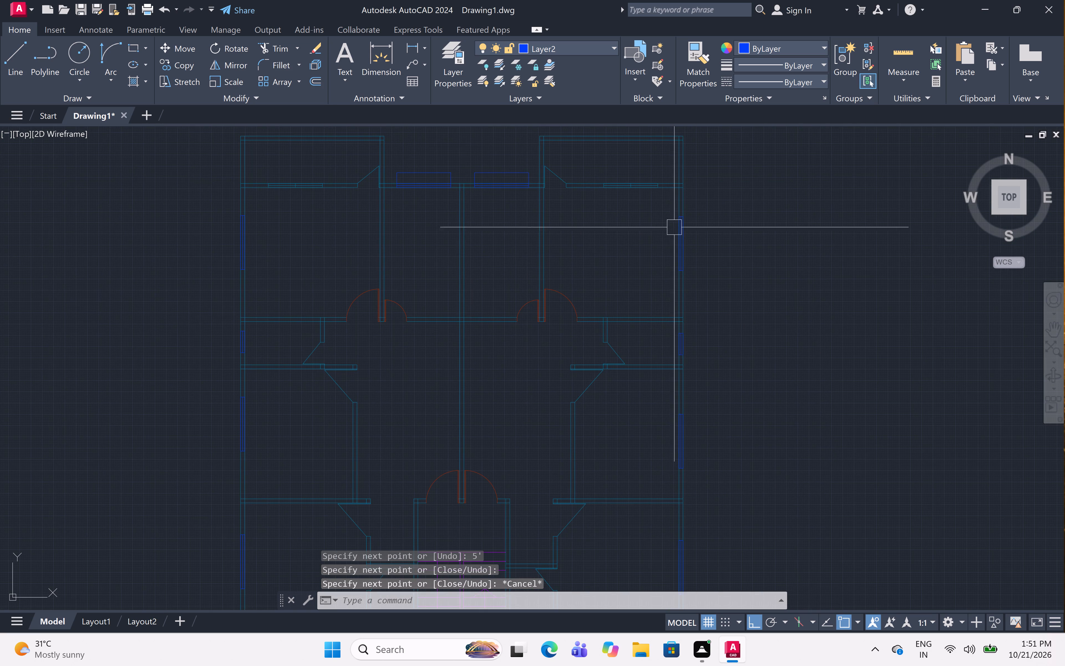
pyautogui.scroll(3, 683, 231)
pyautogui.moveTo(683, 231); pyautogui.dragTo(630, 272, button='middle')
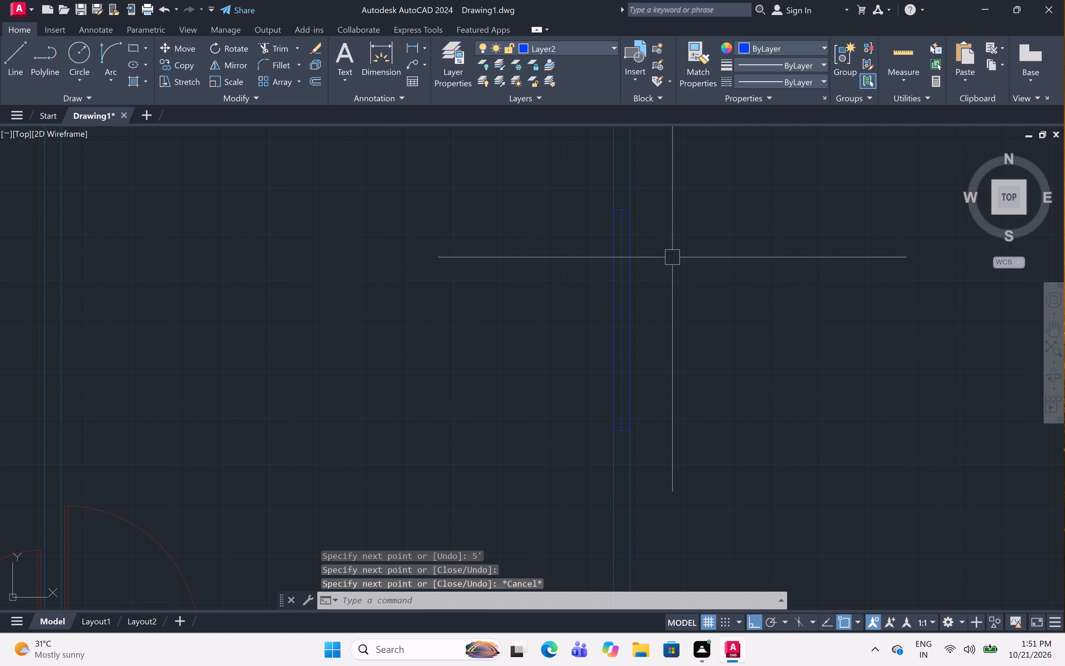
pyautogui.write('l')
pyautogui.press('space')
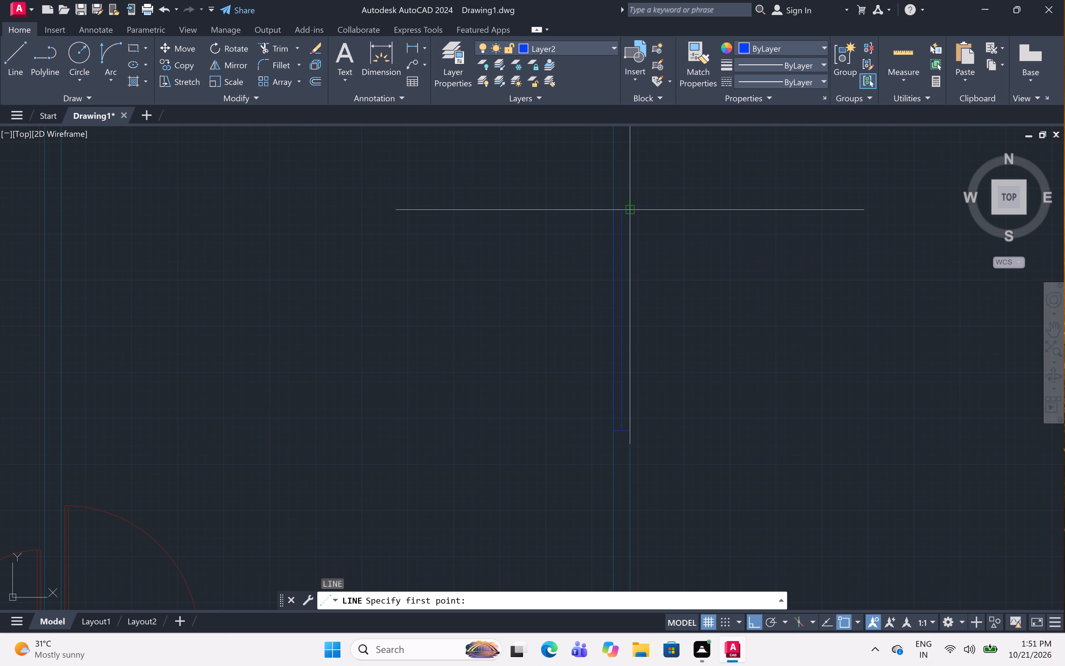
pyautogui.click(633, 209)
pyautogui.press('1')
pyautogui.write("'")
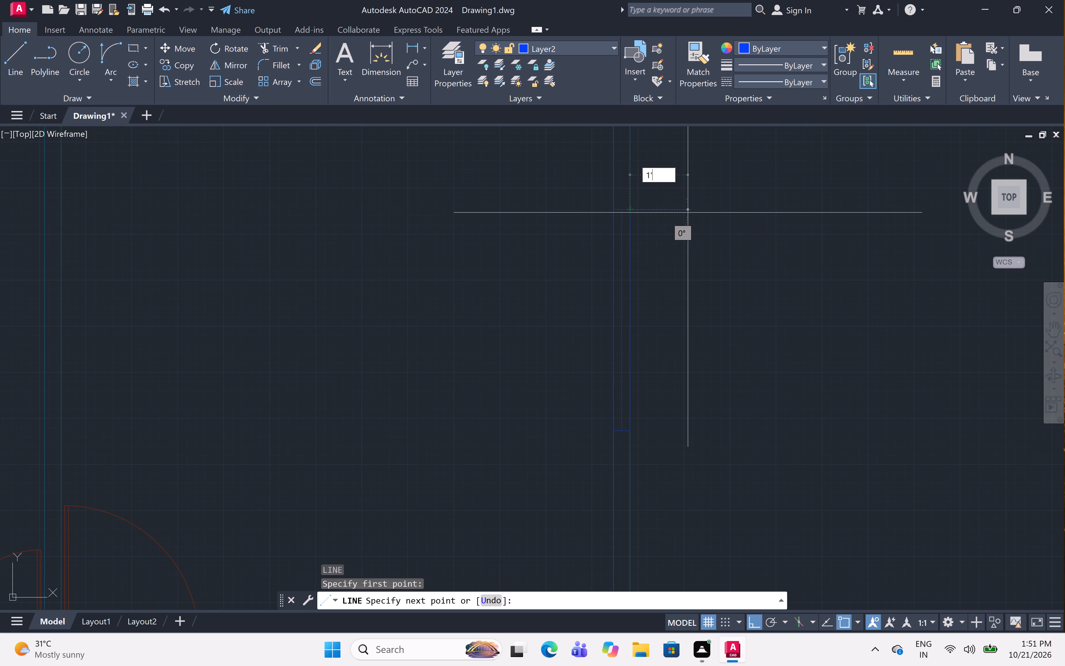
pyautogui.press('space')
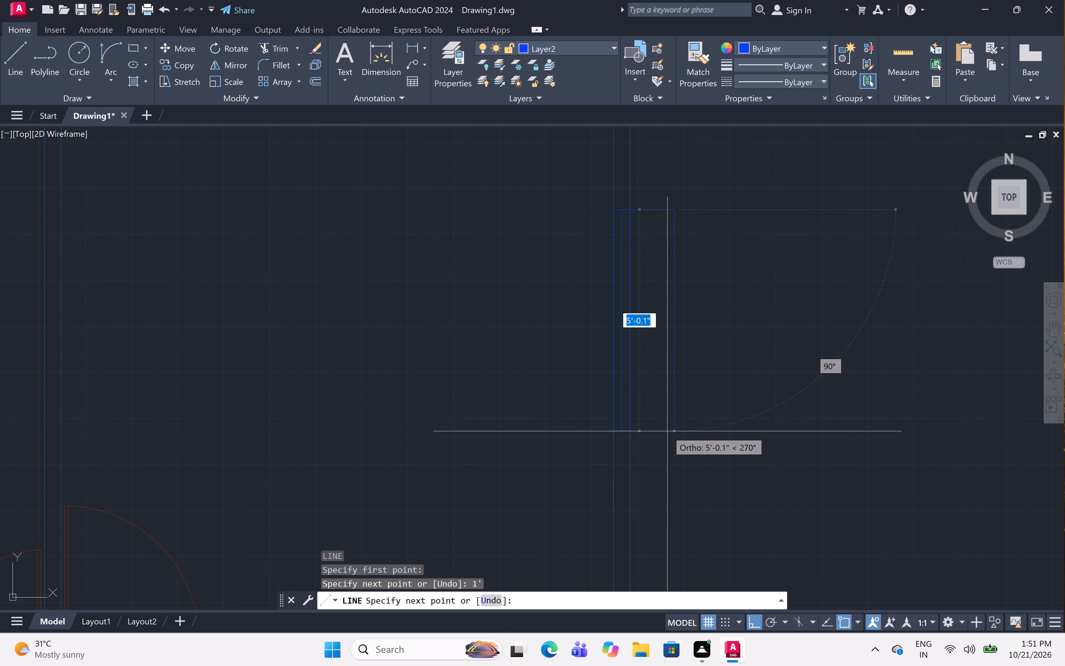
pyautogui.write("5'")
pyautogui.press('space')
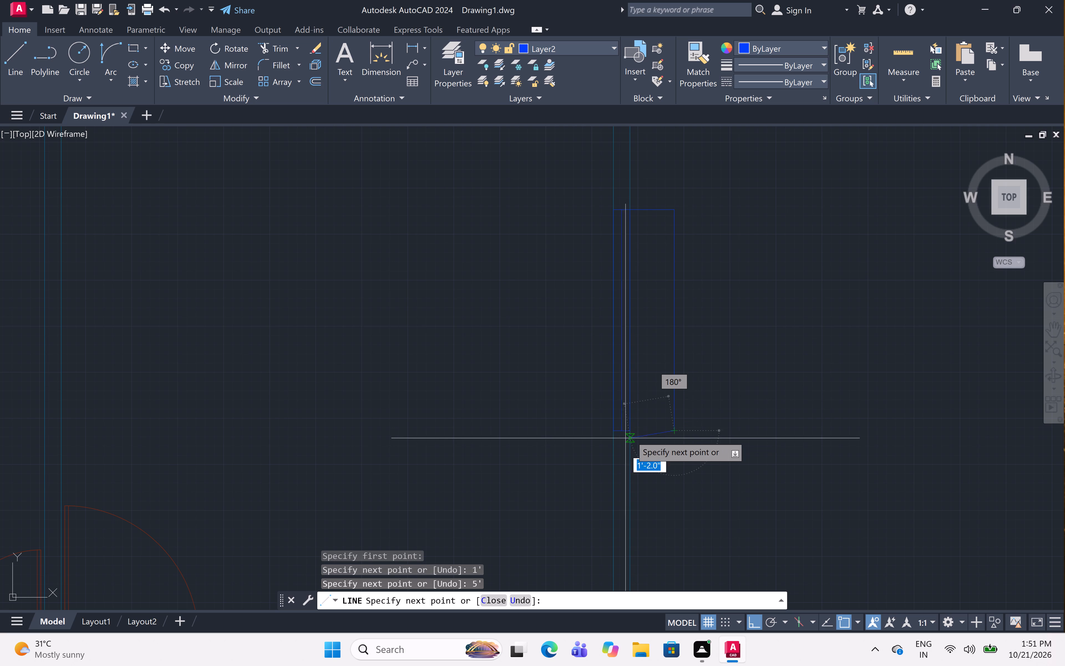
pyautogui.click(634, 434)
pyautogui.press('Escape')
pyautogui.scroll(-4, 668, 331)
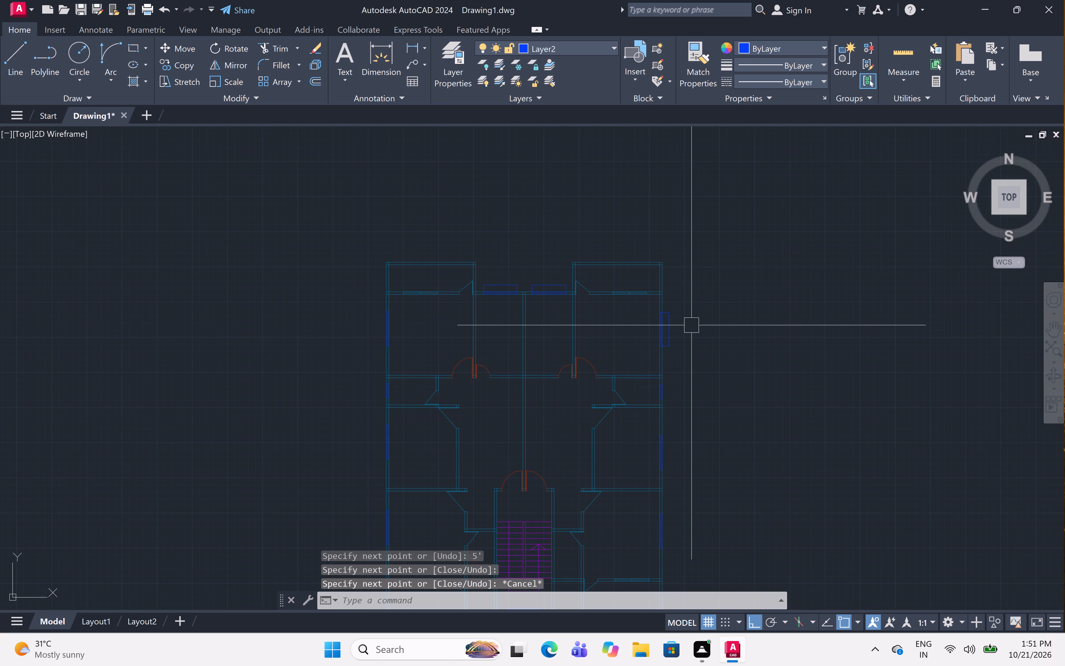
# Outline a projection outside the small second window from the top of the right exterior wall: 1' out, 2' down, and back to the wall.
pyautogui.scroll(1, 706, 429)
pyautogui.scroll(2, 642, 384)
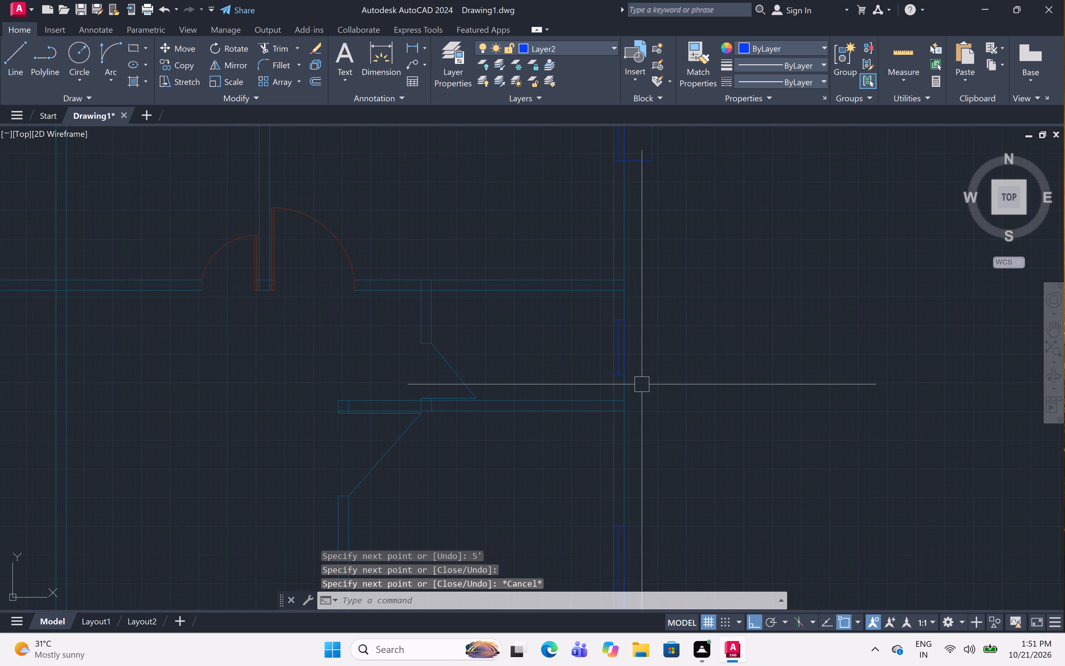
pyautogui.scroll(1, 641, 384)
pyautogui.write('l')
pyautogui.press('space')
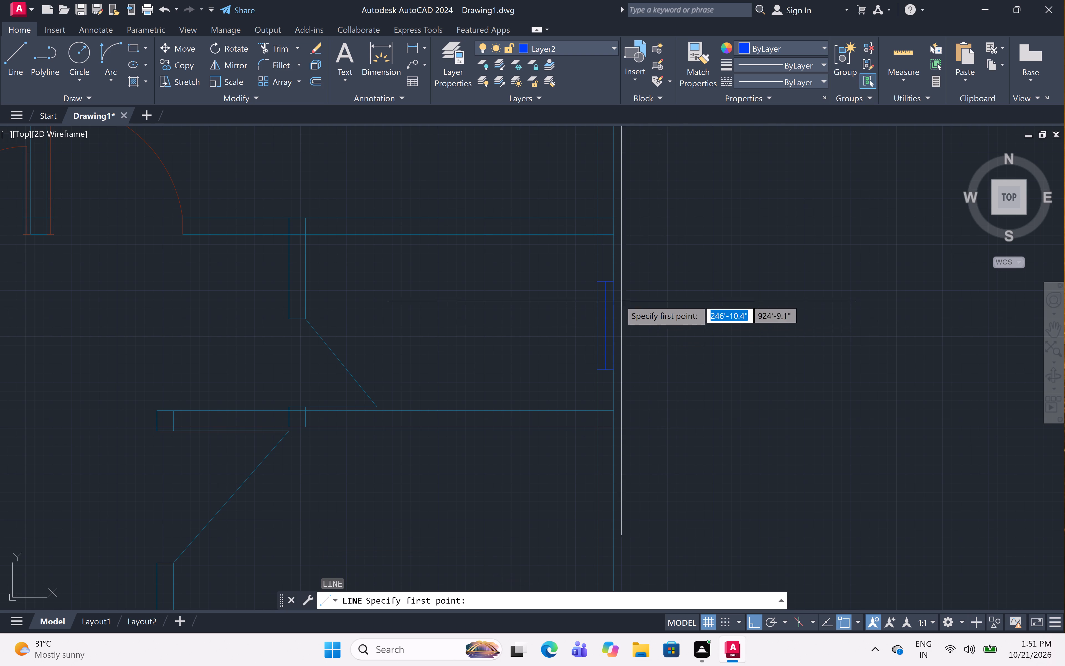
pyautogui.click(617, 279)
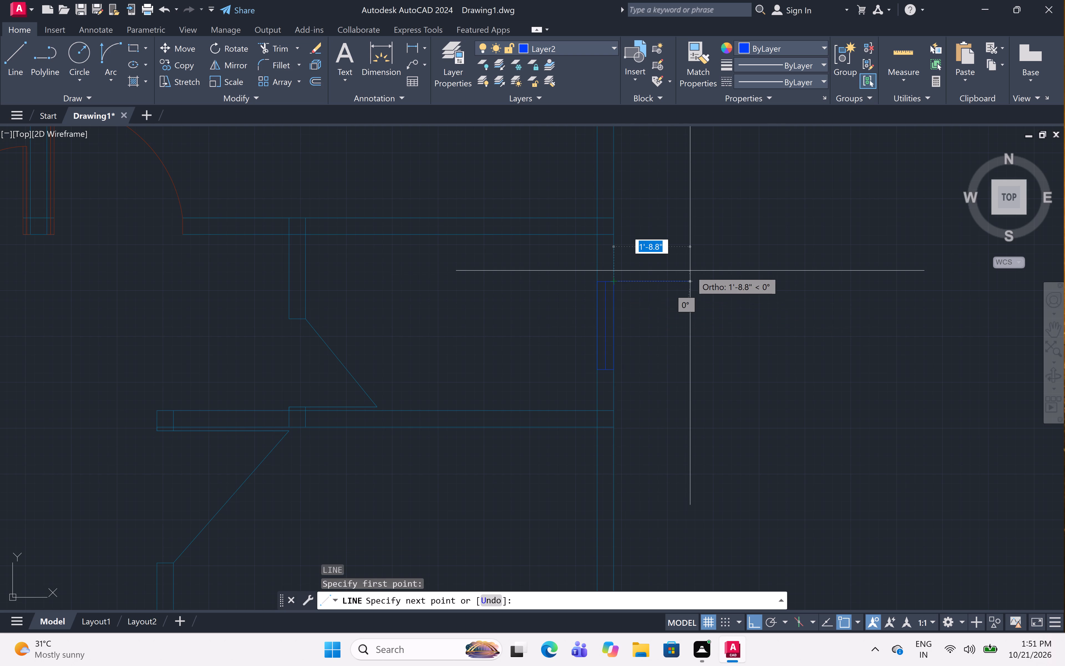
pyautogui.write("1'")
pyautogui.press('space')
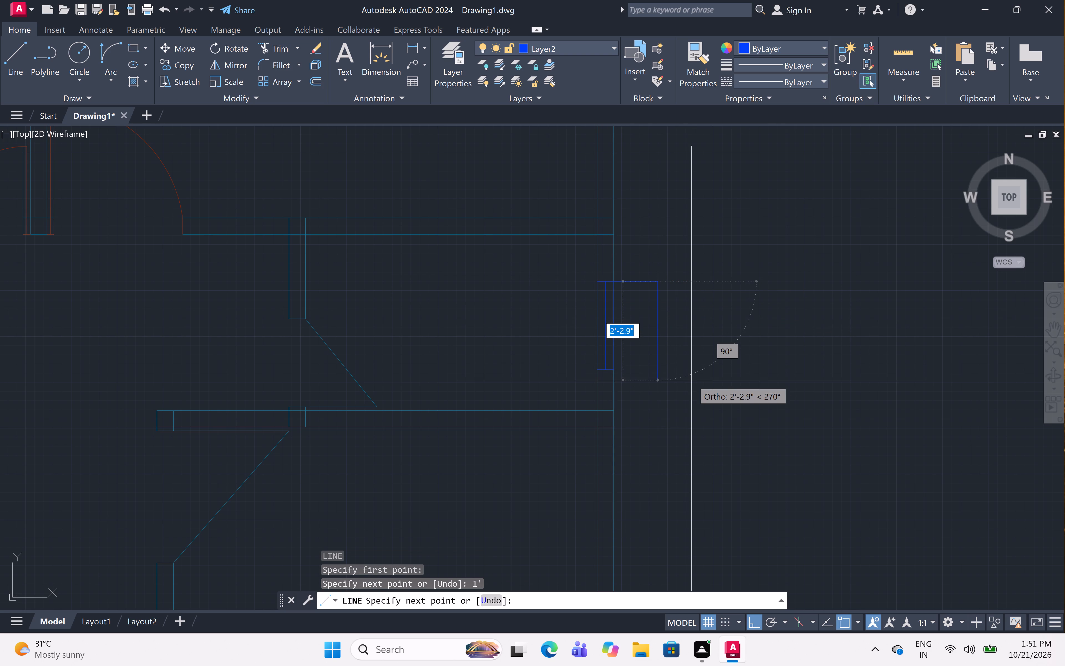
pyautogui.write("2'")
pyautogui.press('space')
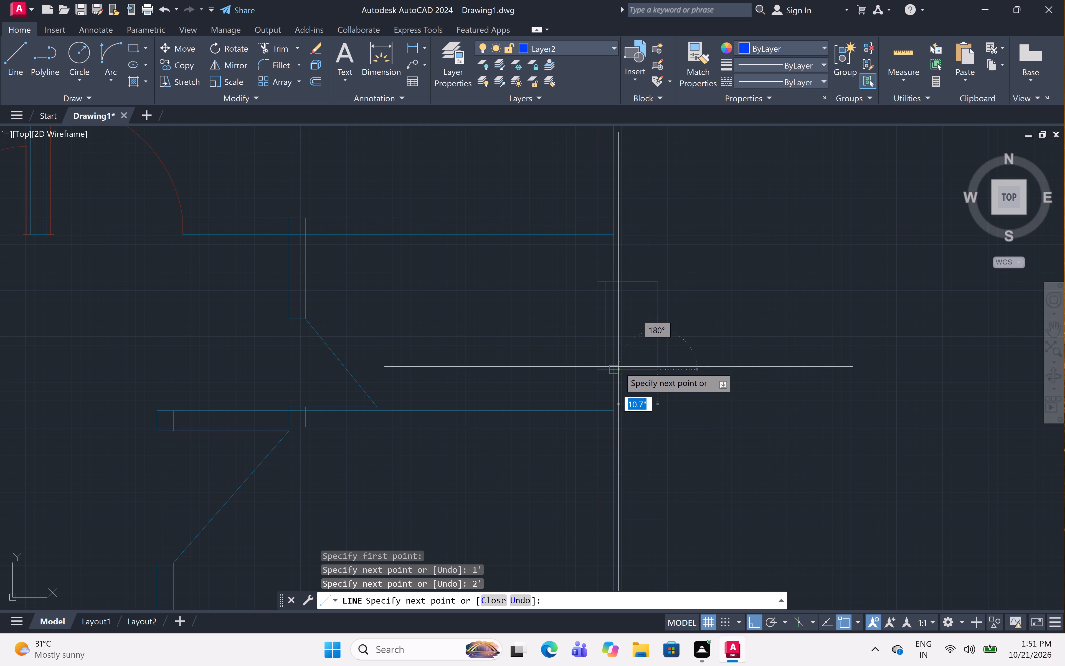
pyautogui.click(615, 370)
pyautogui.press('Escape')
# Outline a projection outside the third window from the top of the right exterior wall: 1' out, 5' down, and back to the wall.
pyautogui.scroll(-4, 683, 258)
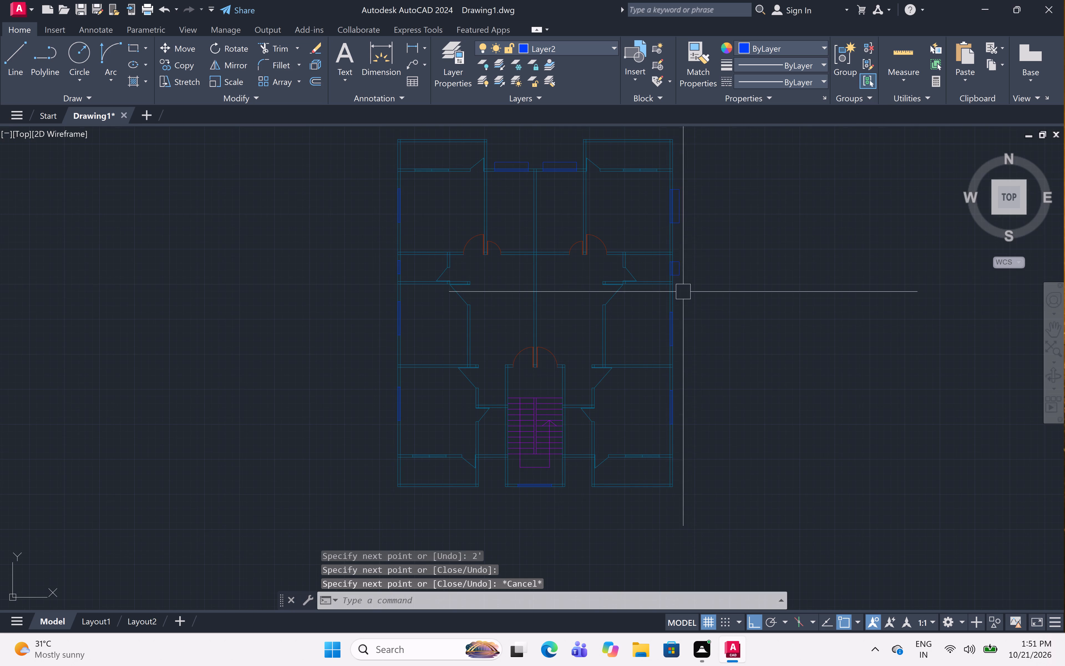
pyautogui.scroll(4, 691, 352)
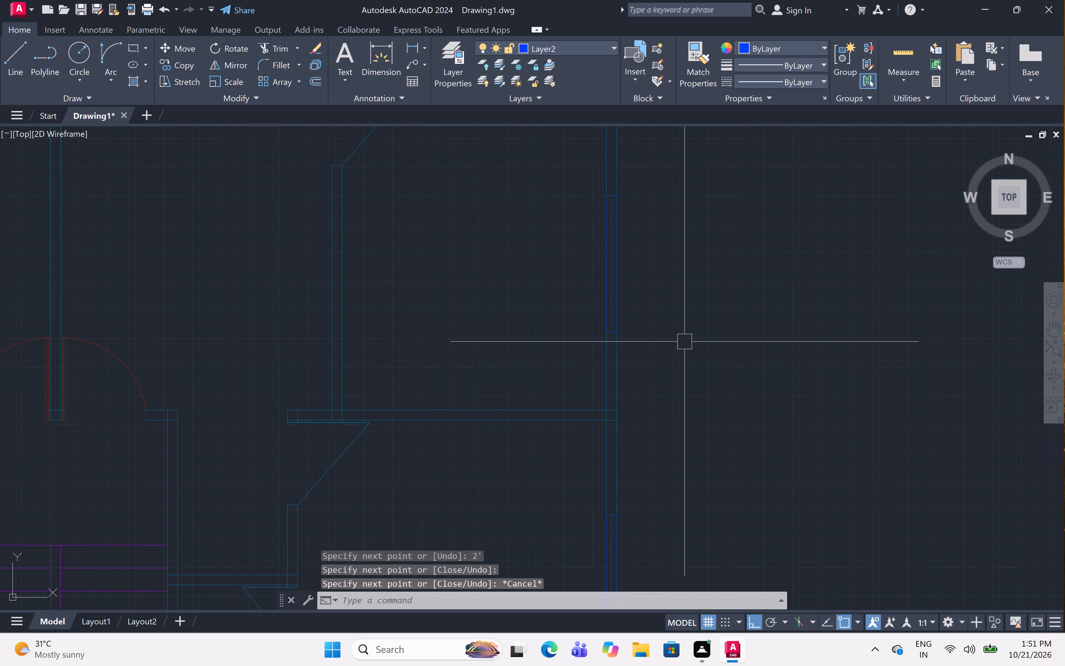
pyautogui.moveTo(689, 250); pyautogui.dragTo(672, 277, button='middle')
pyautogui.scroll(1, 672, 277)
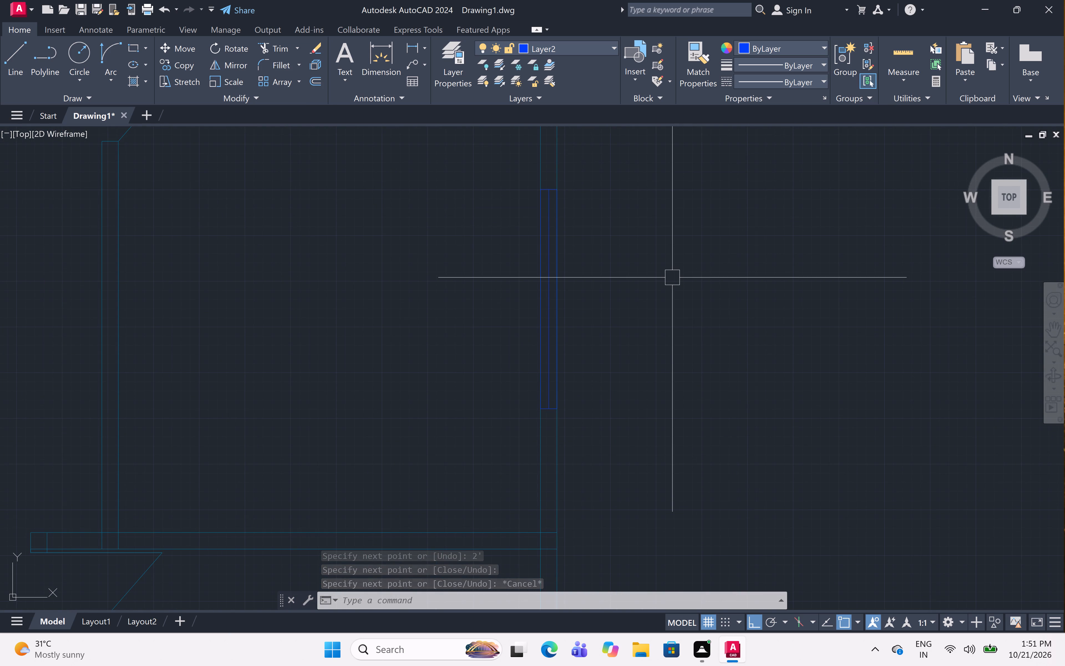
pyautogui.moveTo(672, 277); pyautogui.dragTo(685, 291, button='middle')
pyautogui.write('l')
pyautogui.press('space')
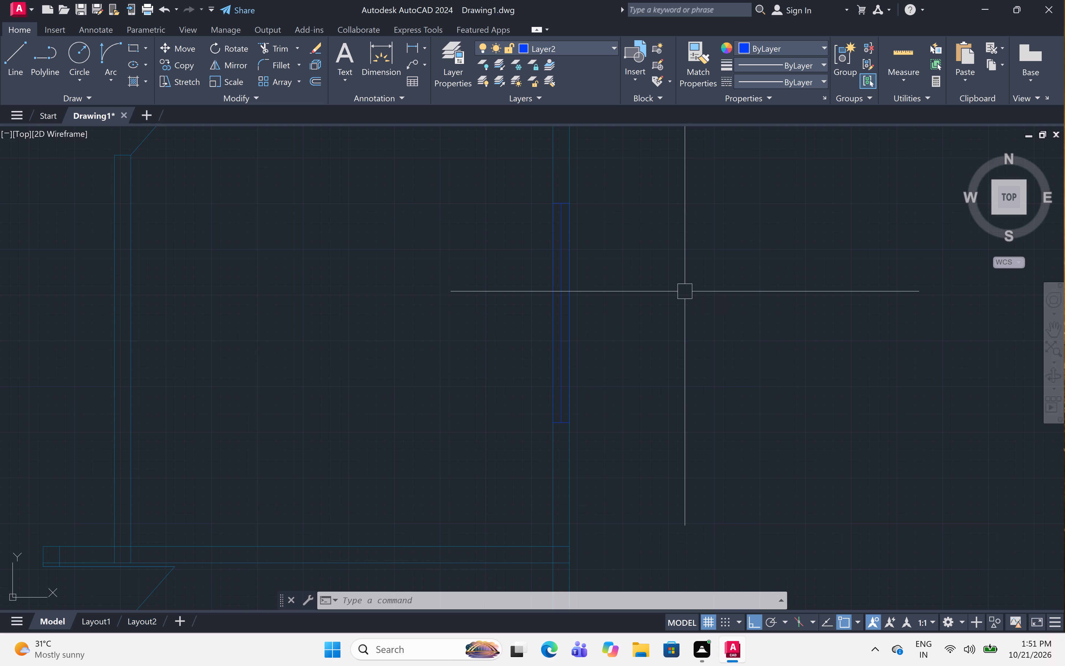
pyautogui.click(570, 200)
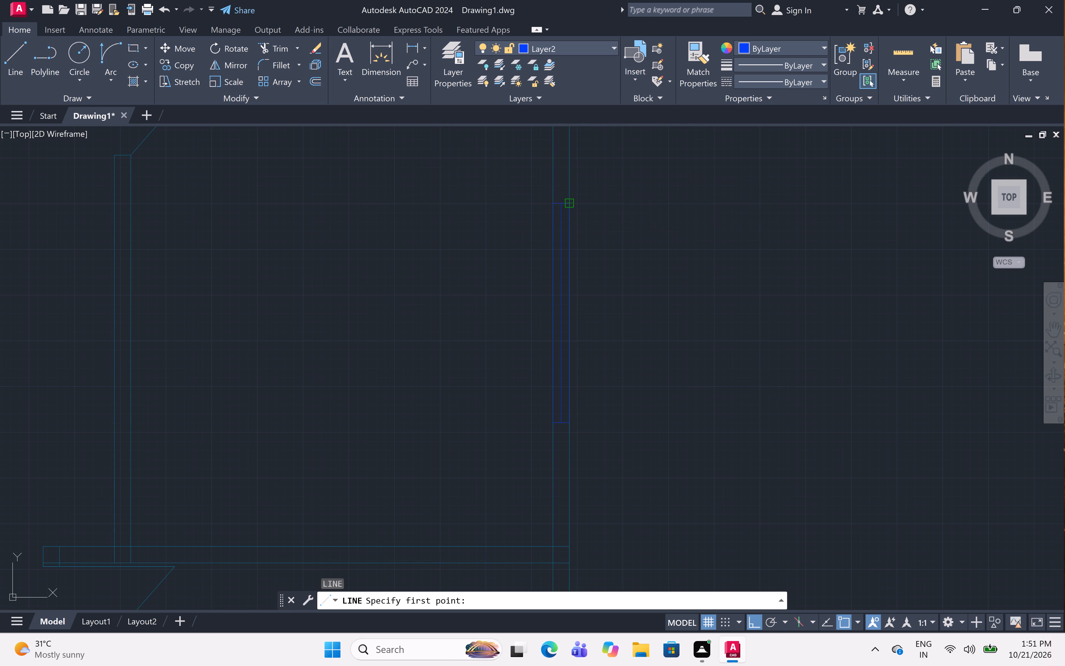
pyautogui.write("5'")
pyautogui.press('space')
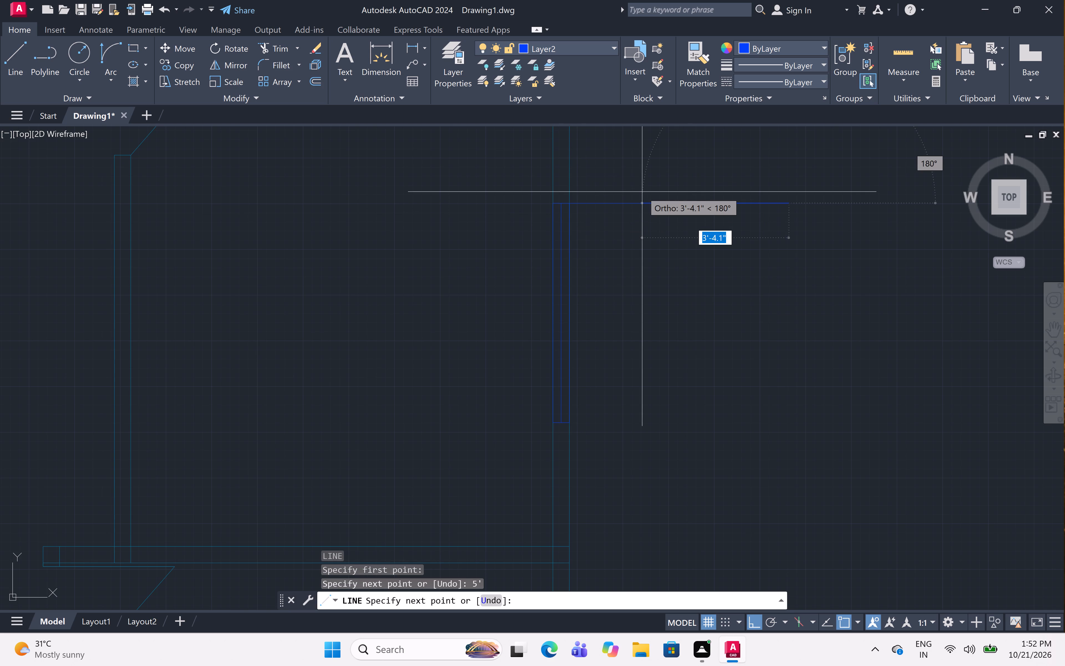
pyautogui.hotkey('ctrl', 'z')
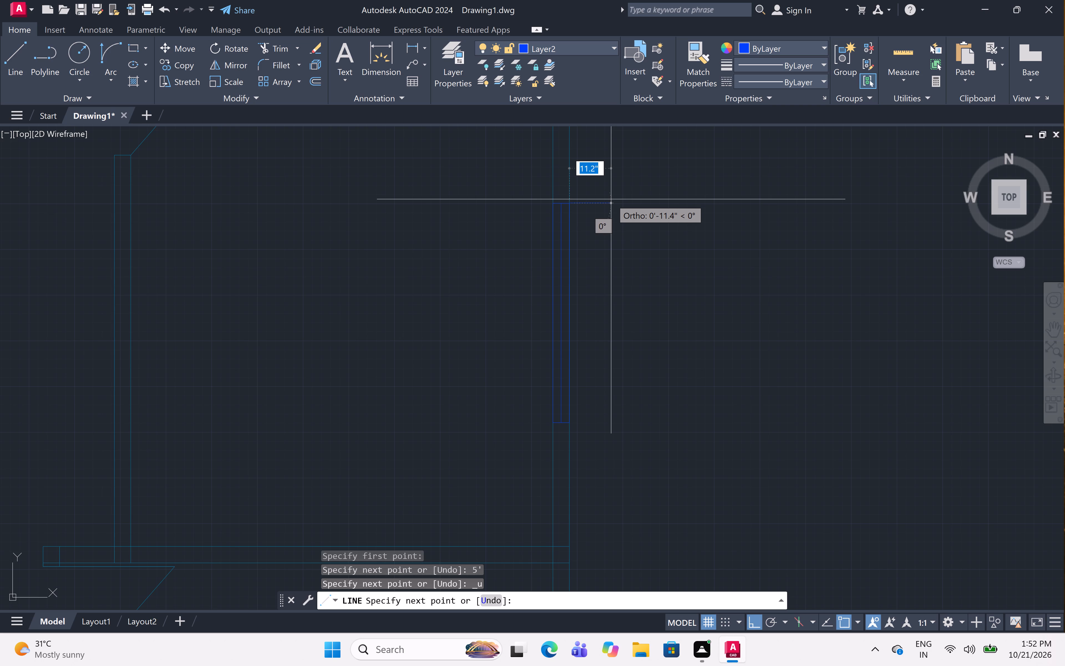
pyautogui.write("1'")
pyautogui.press('space')
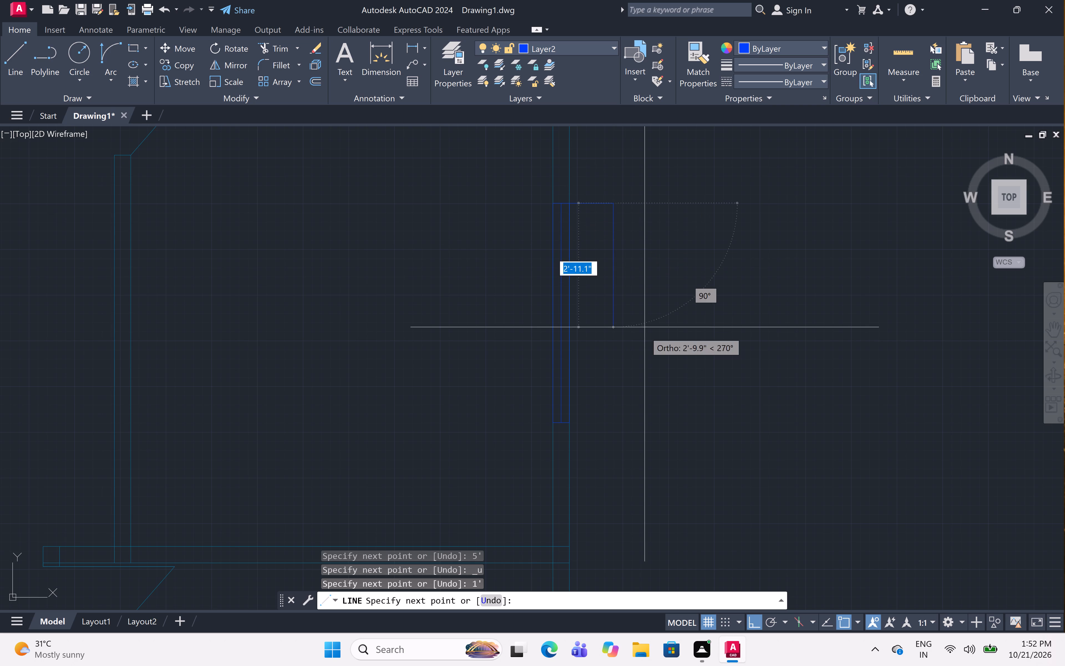
pyautogui.press('5')
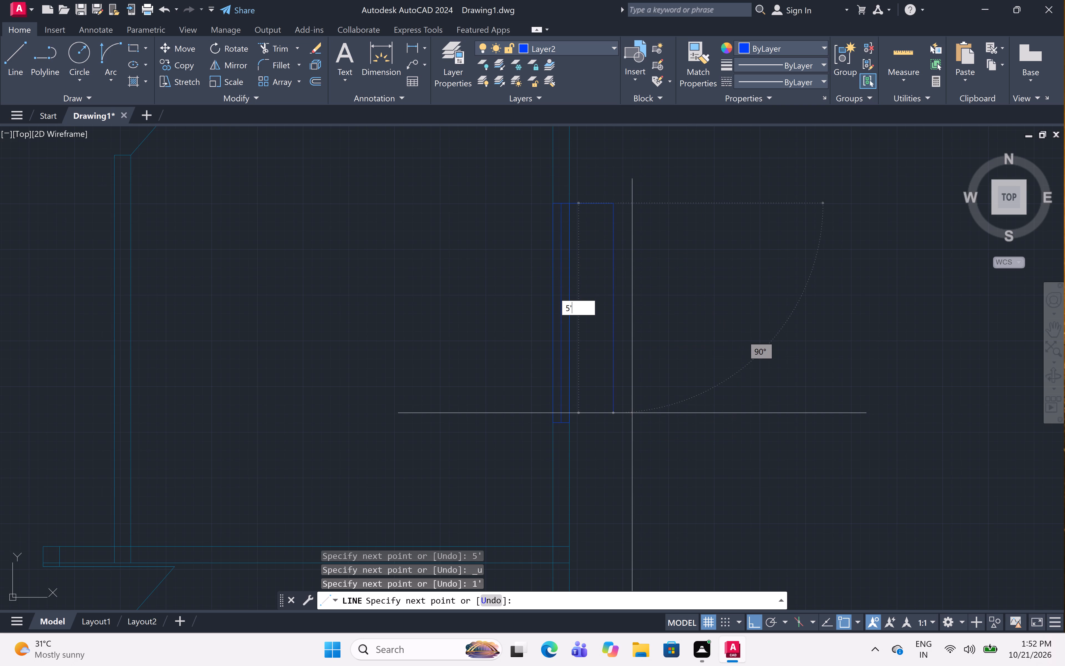
pyautogui.press("'")
pyautogui.press('space')
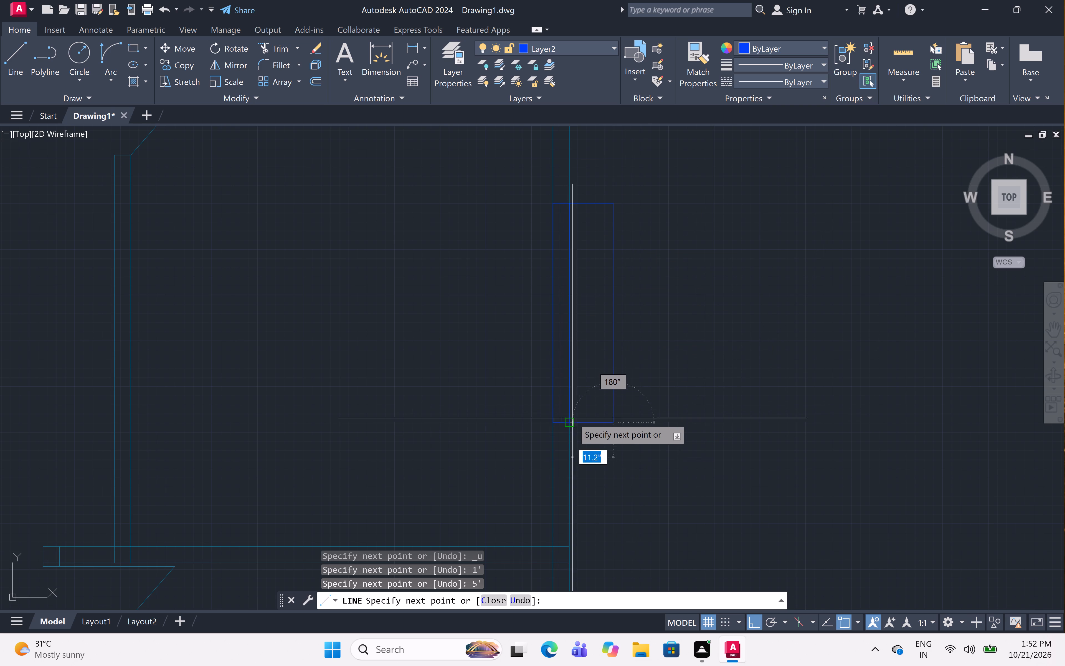
pyautogui.click(570, 422)
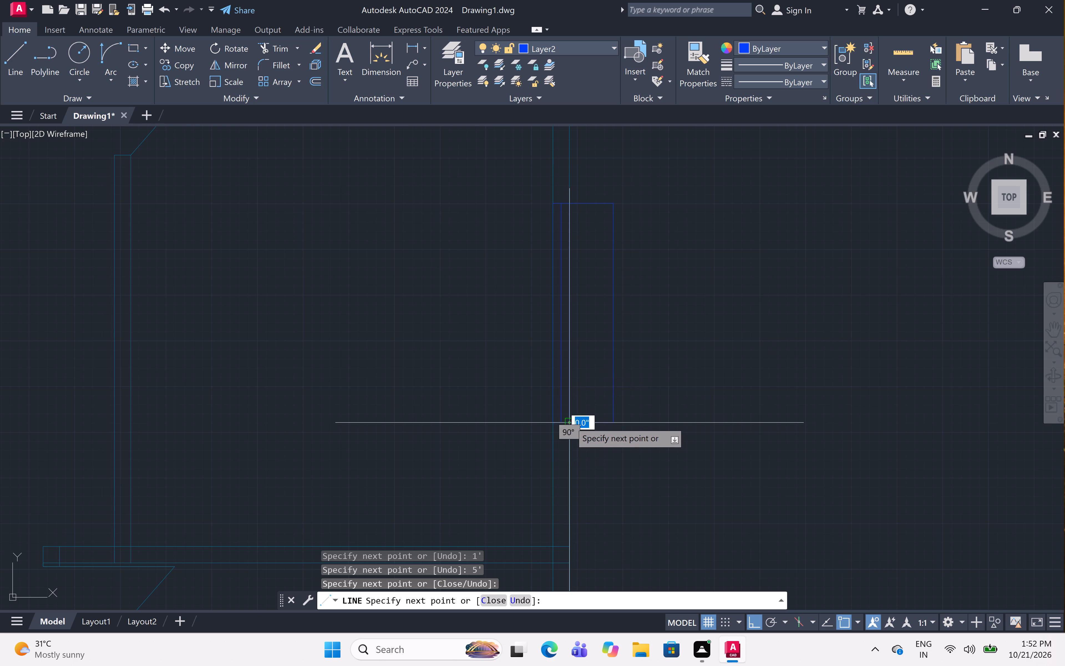
pyautogui.press('Escape')
# Outline a projection outside the lowest window of the right exterior wall: 1' out, 5' down, and back to the wall.
pyautogui.scroll(-4, 694, 305)
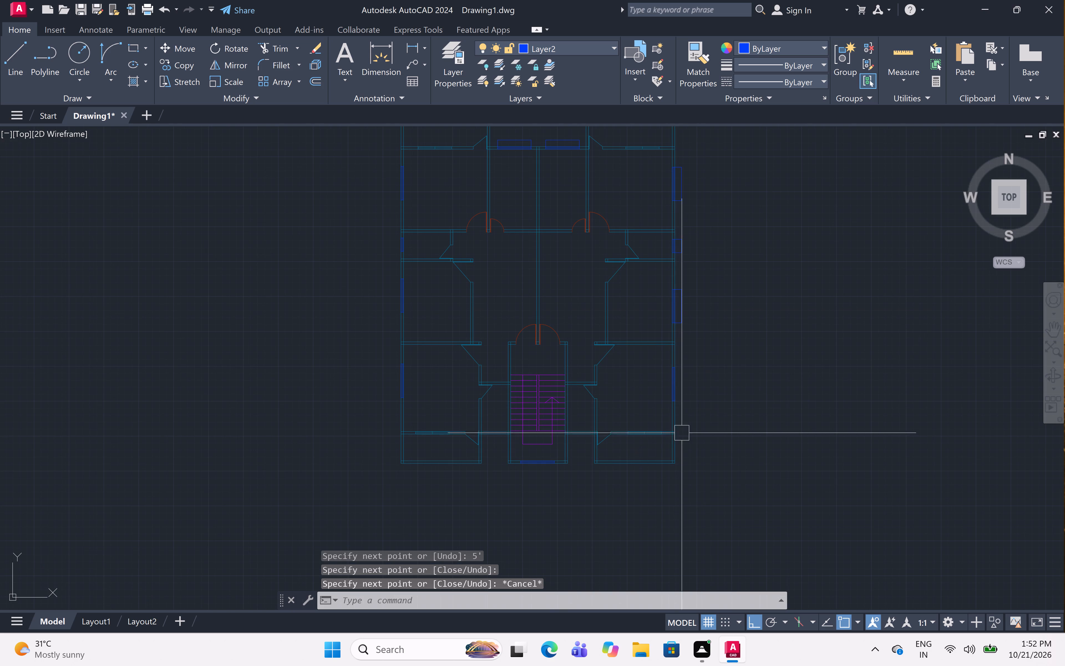
pyautogui.scroll(3, 689, 418)
pyautogui.moveTo(701, 317); pyautogui.dragTo(704, 390, button='middle')
pyautogui.scroll(1, 685, 363)
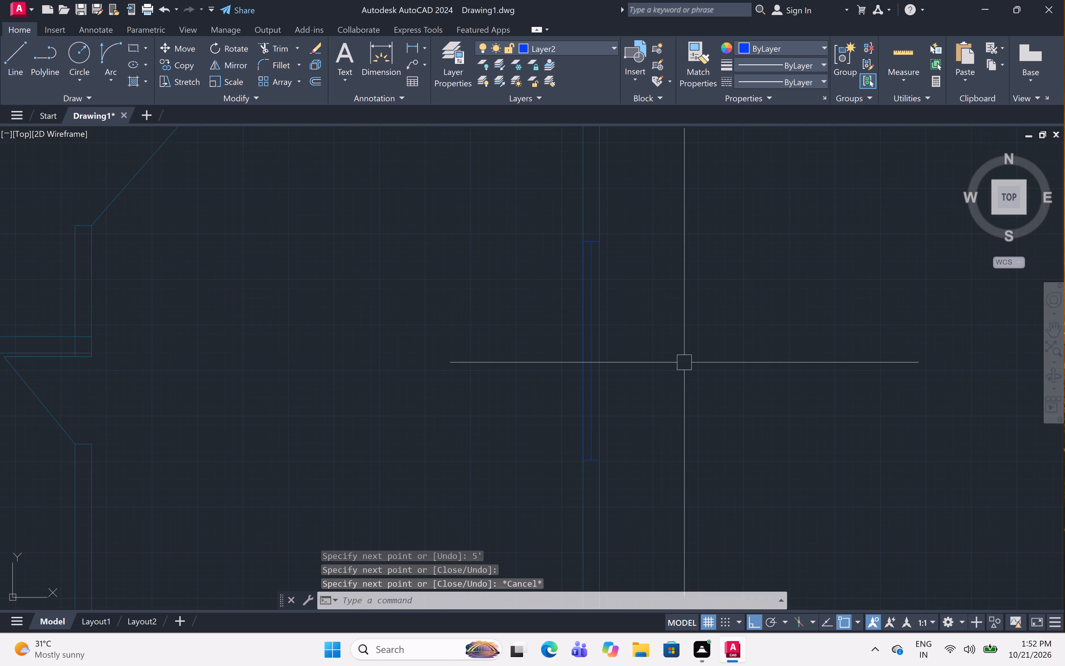
pyautogui.moveTo(684, 362); pyautogui.dragTo(688, 382, button='middle')
pyautogui.write('l')
pyautogui.press('space')
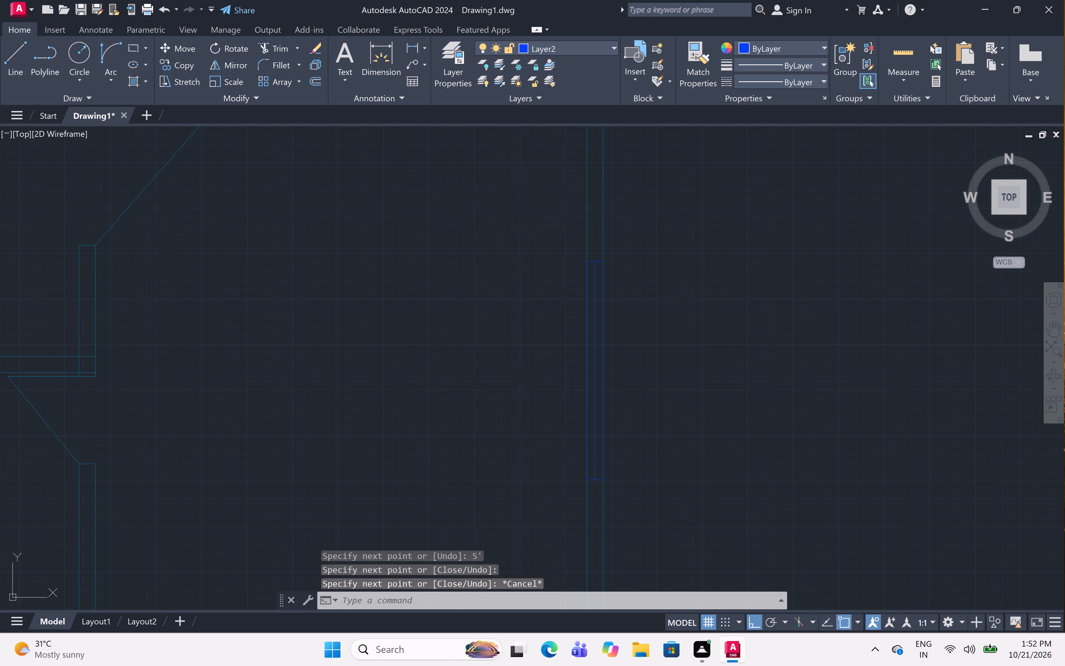
pyautogui.click(603, 257)
pyautogui.write("1'")
pyautogui.press('space')
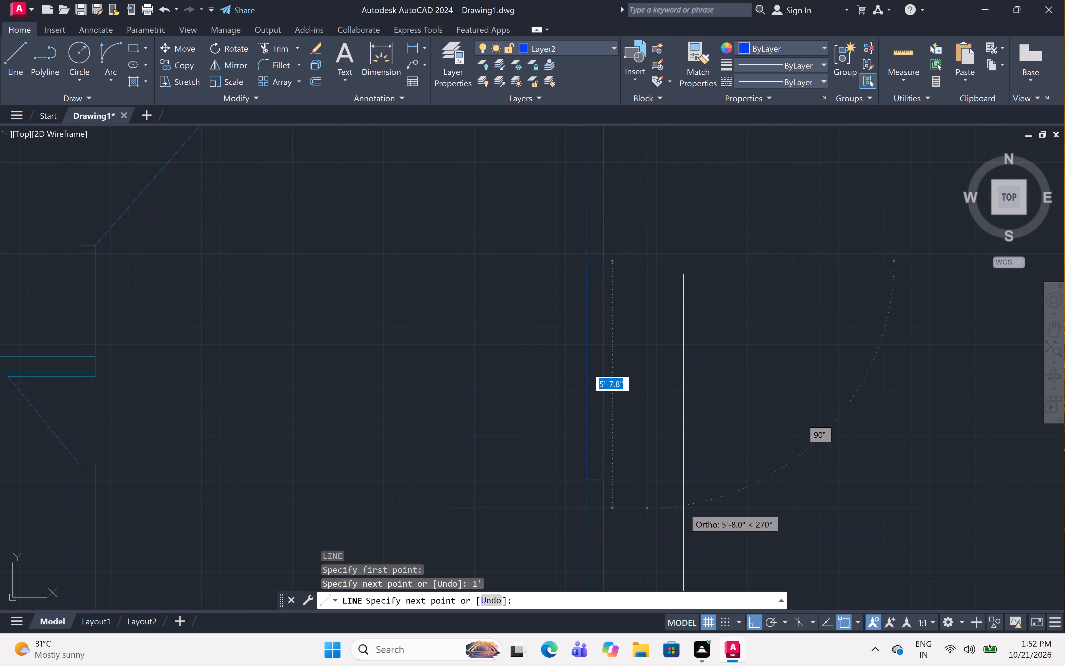
pyautogui.press('5')
pyautogui.press("'")
pyautogui.press('space')
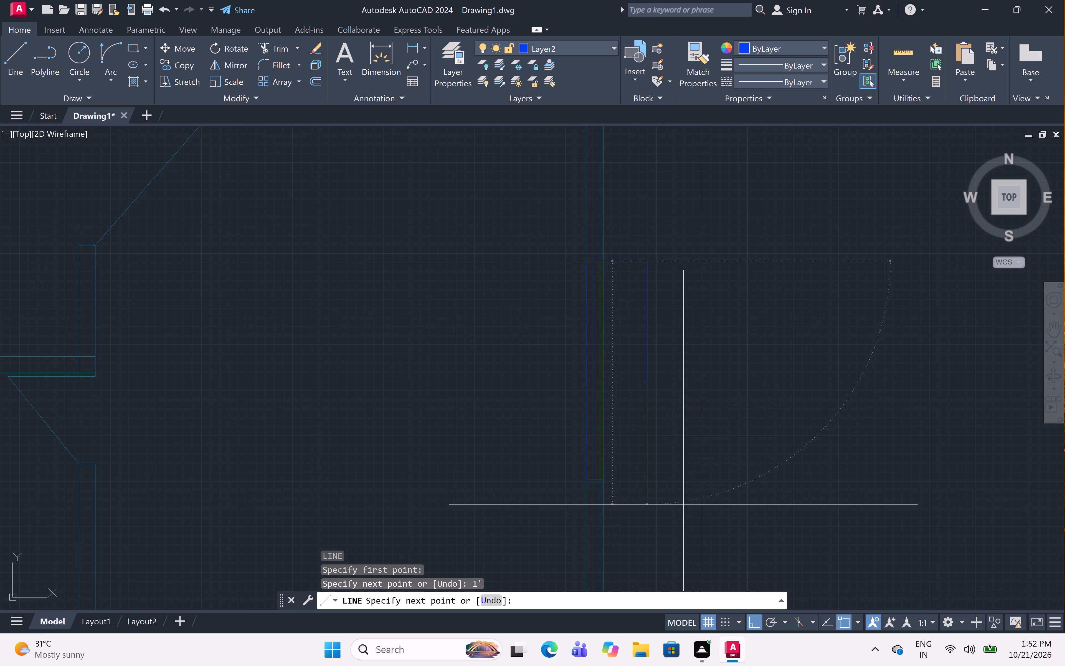
pyautogui.click(607, 476)
pyautogui.press('Escape')
# Outline a projection outside the bottom-wall window below the staircase: 1' out, 5' across, and back to the wall.
pyautogui.scroll(-4, 659, 401)
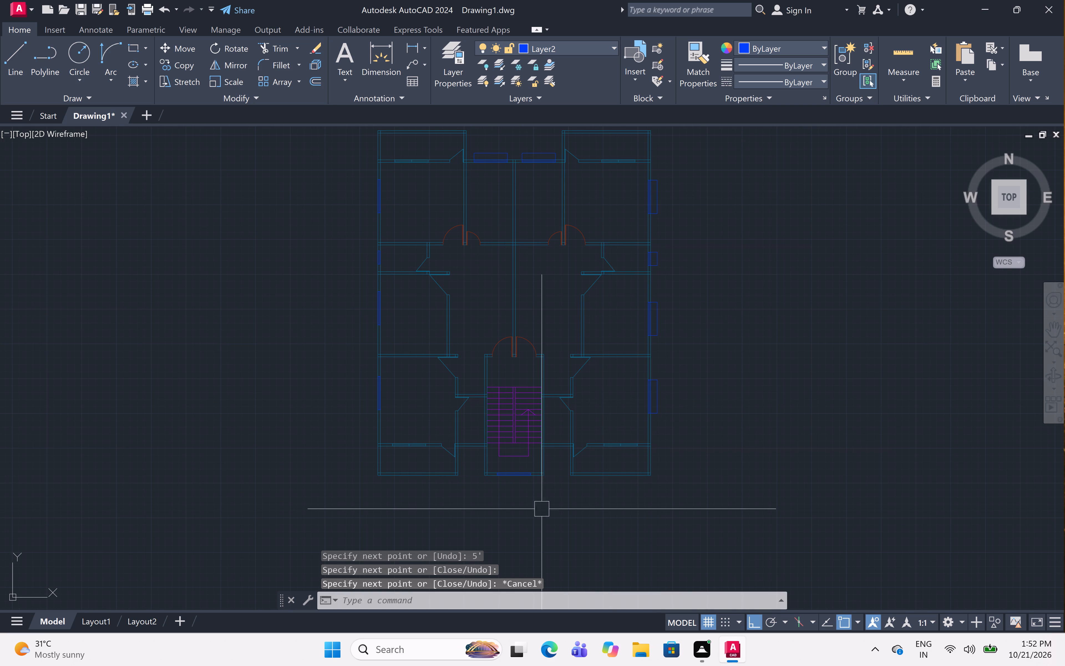
pyautogui.scroll(4, 498, 491)
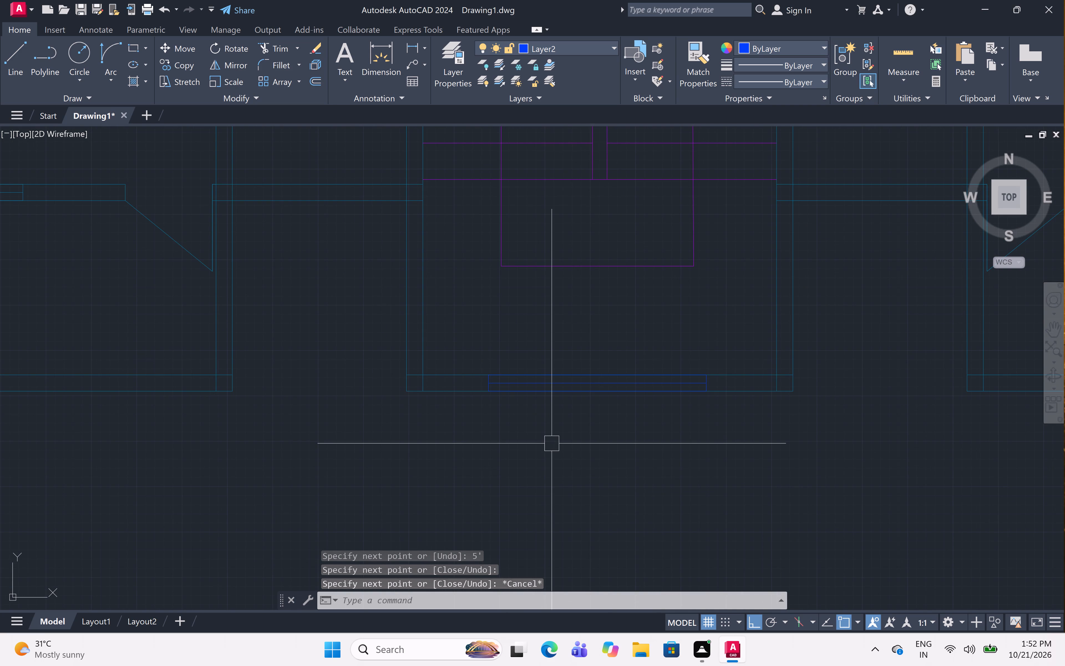
pyautogui.write('l')
pyautogui.press('space')
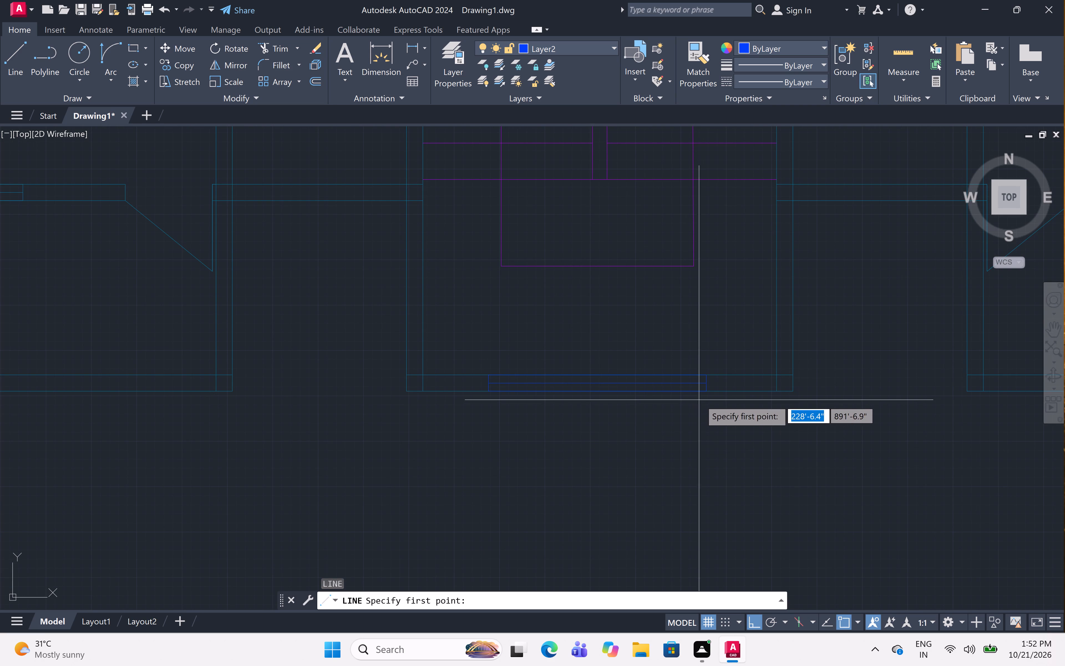
pyautogui.click(705, 393)
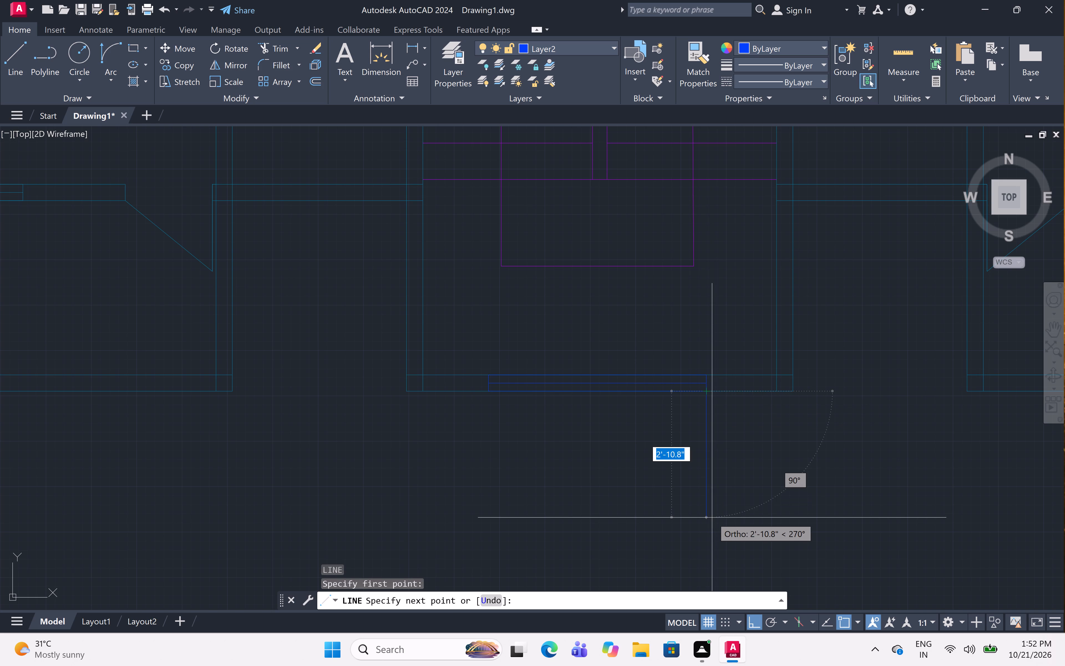
pyautogui.press('1')
pyautogui.write("'")
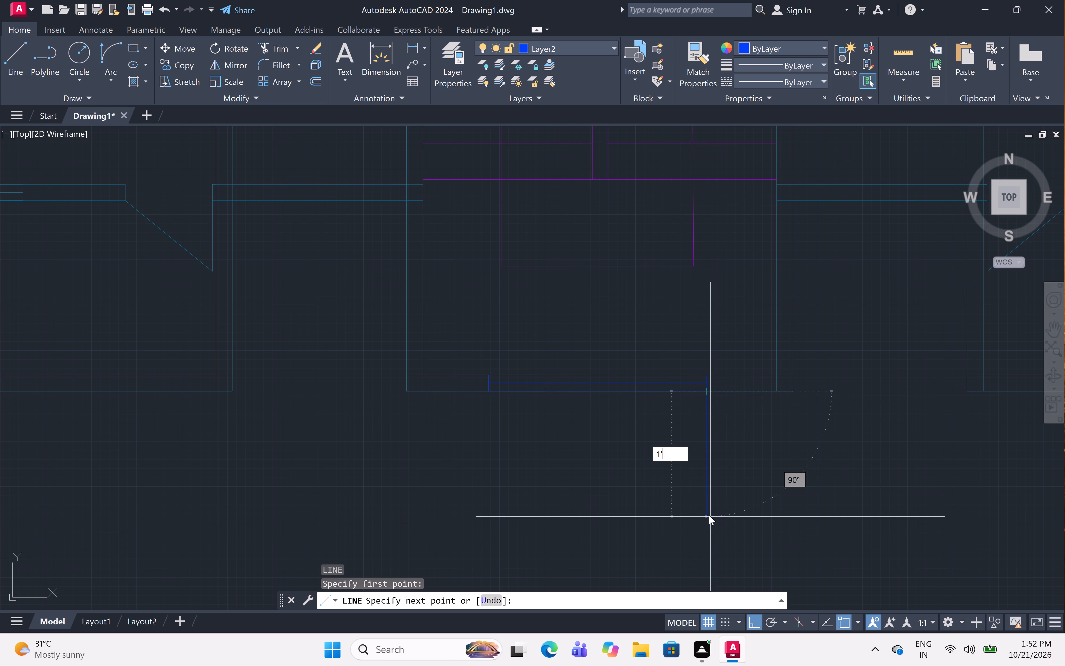
pyautogui.press('space')
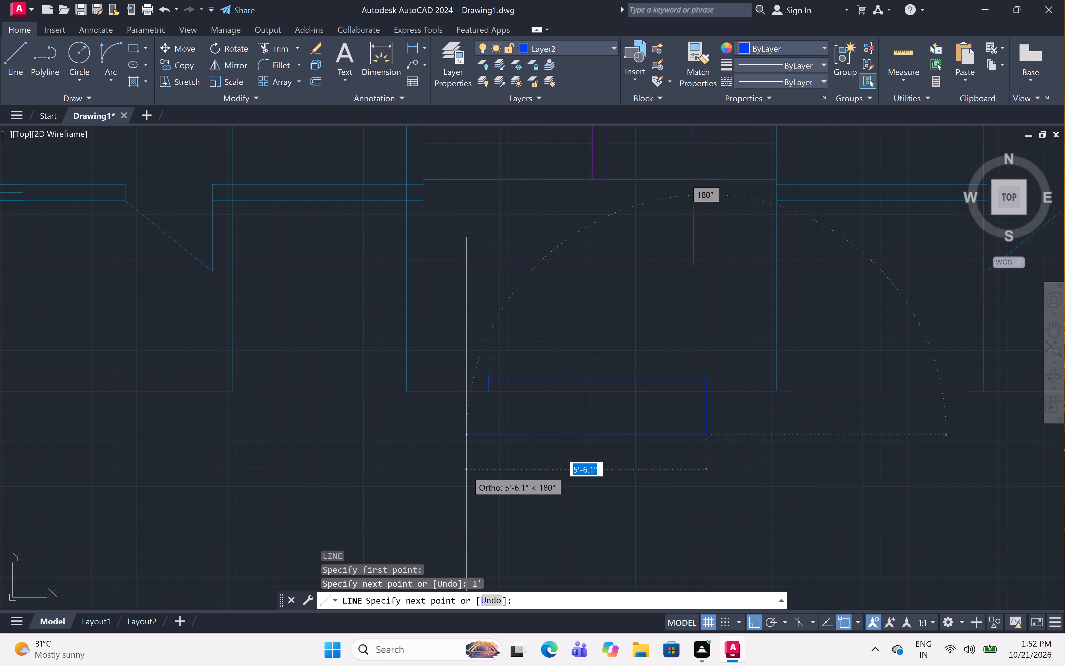
pyautogui.press('5')
pyautogui.press("'")
pyautogui.press('space')
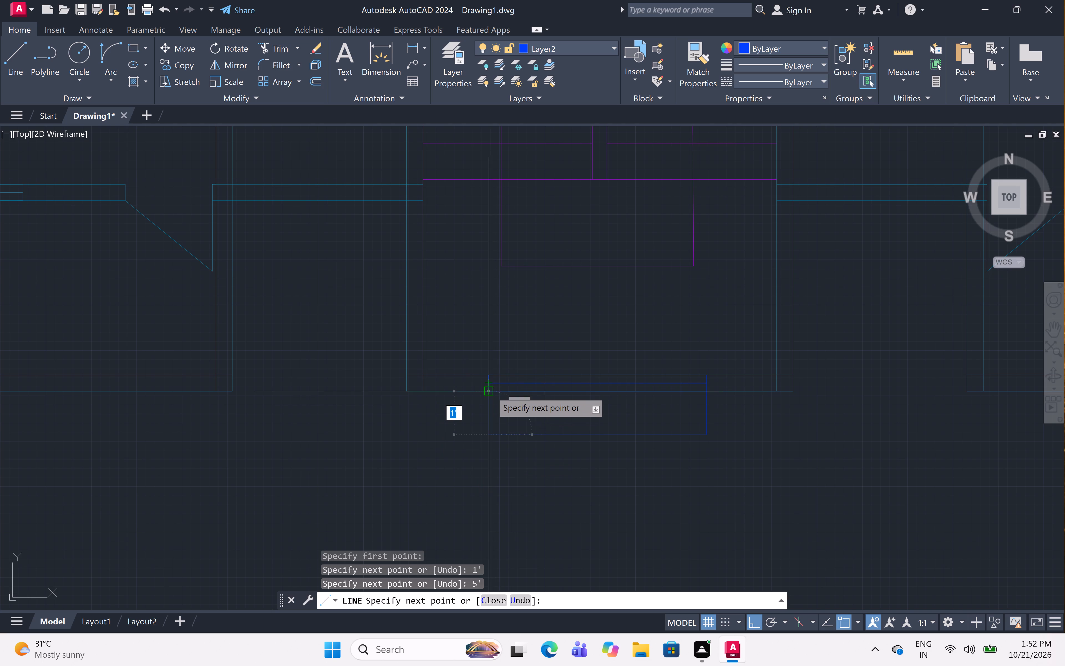
pyautogui.scroll(3, 491, 391)
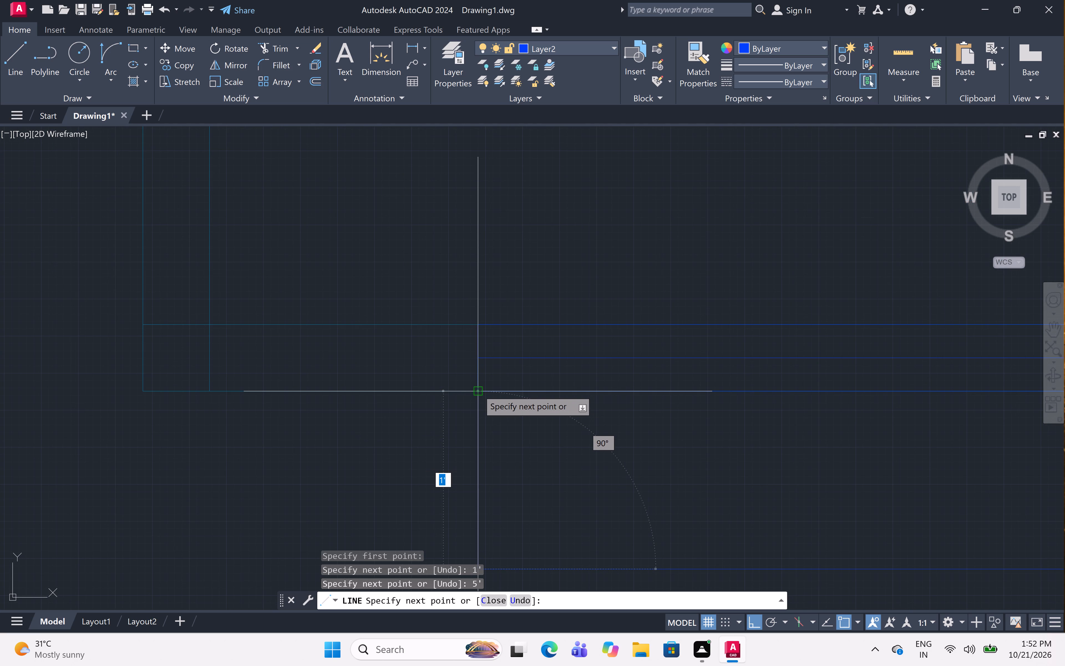
pyautogui.click(478, 390)
pyautogui.press('Escape')
# Outline a projection outside the lowest window of the left exterior wall: 1' out, 5' up, and back to the wall.
pyautogui.scroll(-4, 545, 357)
pyautogui.moveTo(545, 357); pyautogui.dragTo(625, 431, button='middle')
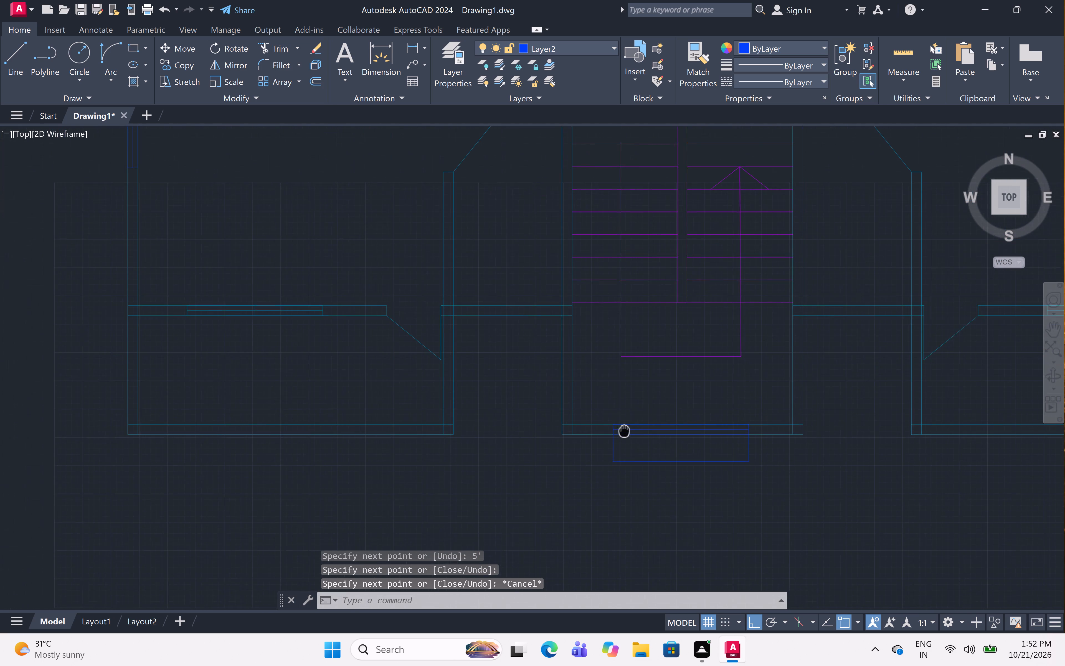
pyautogui.scroll(-2, 625, 428)
pyautogui.moveTo(625, 427); pyautogui.dragTo(642, 454, button='middle')
pyautogui.scroll(-1, 642, 454)
pyautogui.scroll(4, 520, 369)
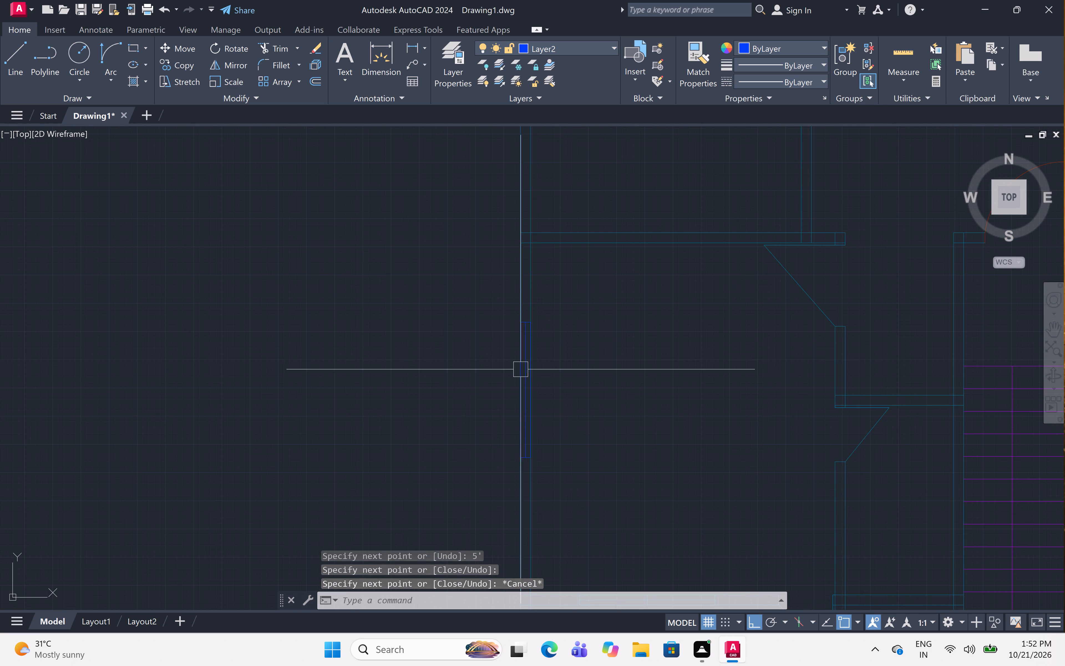
pyautogui.middleClick(549, 428)
pyautogui.scroll(2, 549, 428)
pyautogui.moveTo(549, 428); pyautogui.dragTo(568, 430, button='middle')
pyautogui.write('l')
pyautogui.press('space')
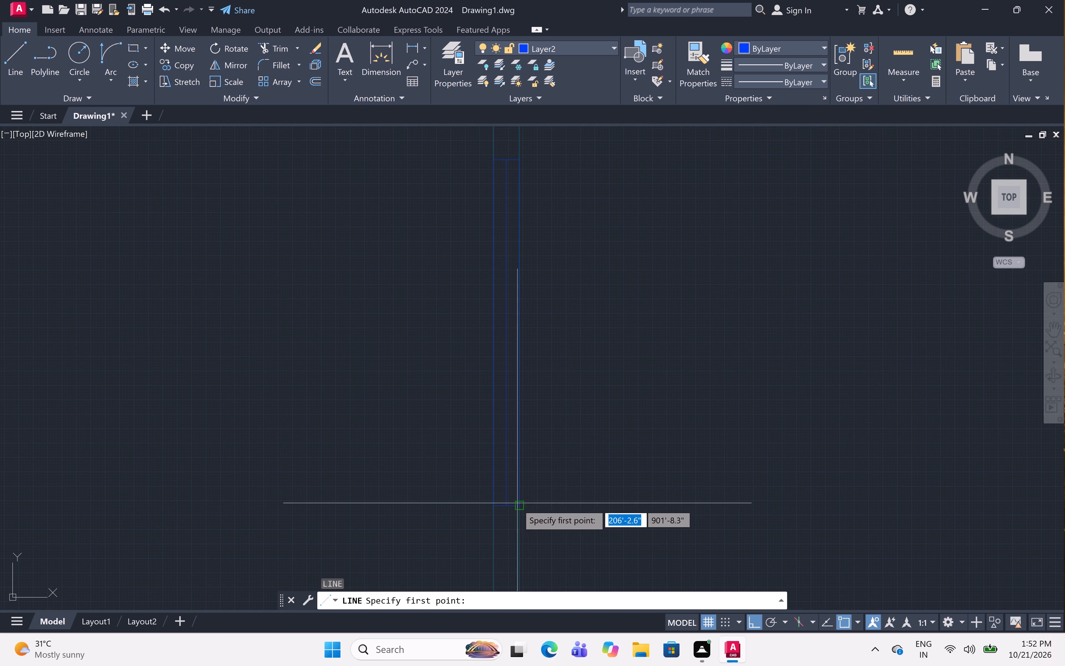
pyautogui.click(493, 503)
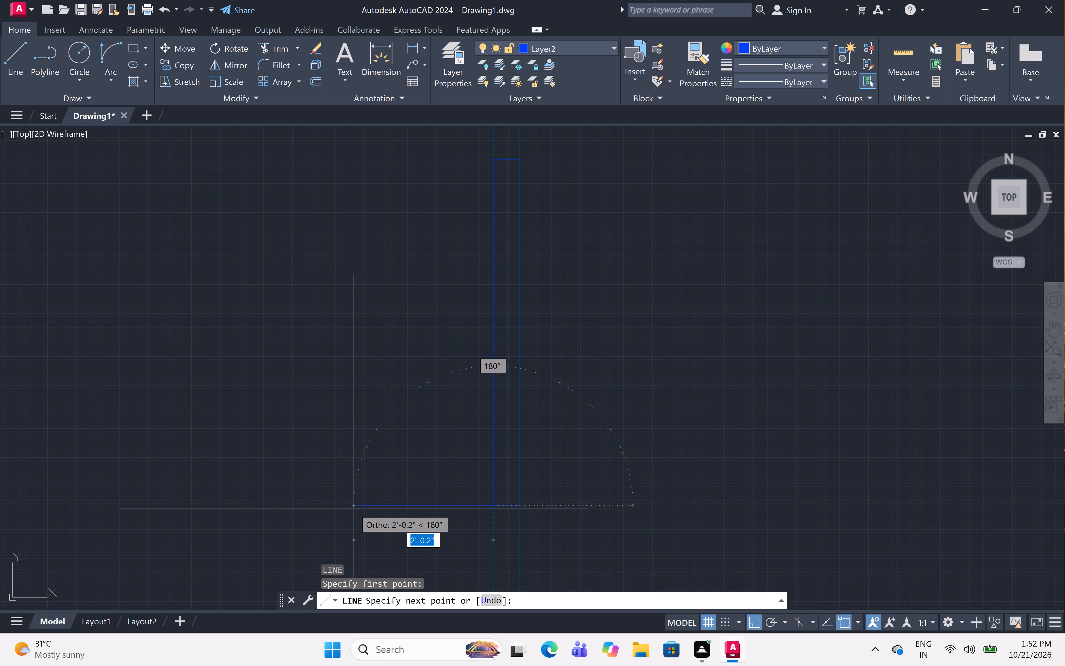
pyautogui.press('1')
pyautogui.press("'")
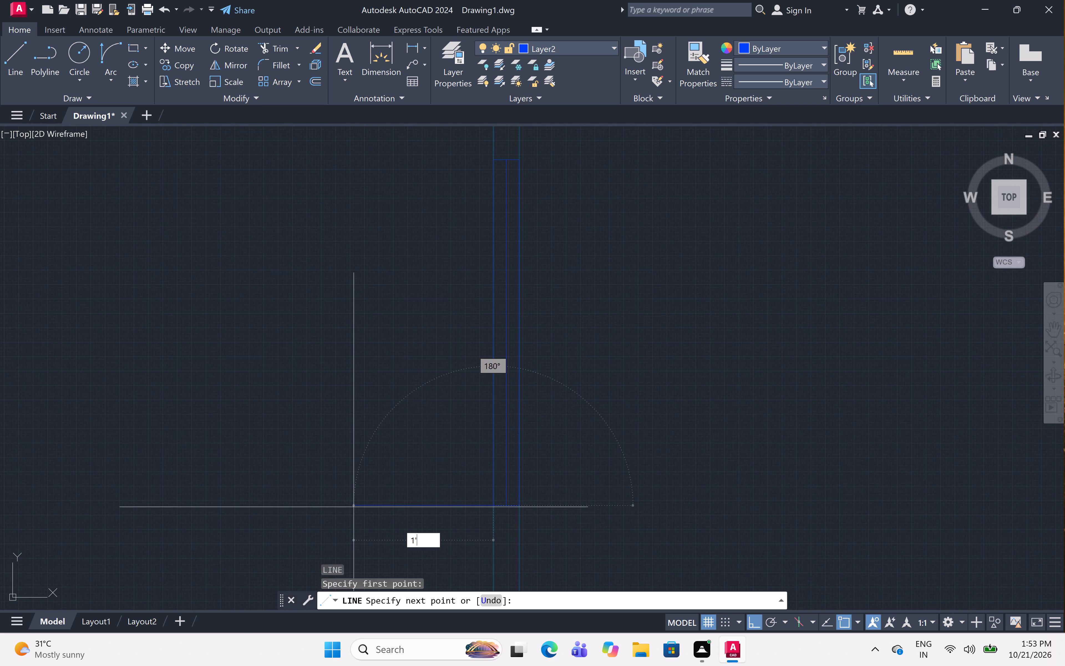
pyautogui.press('space')
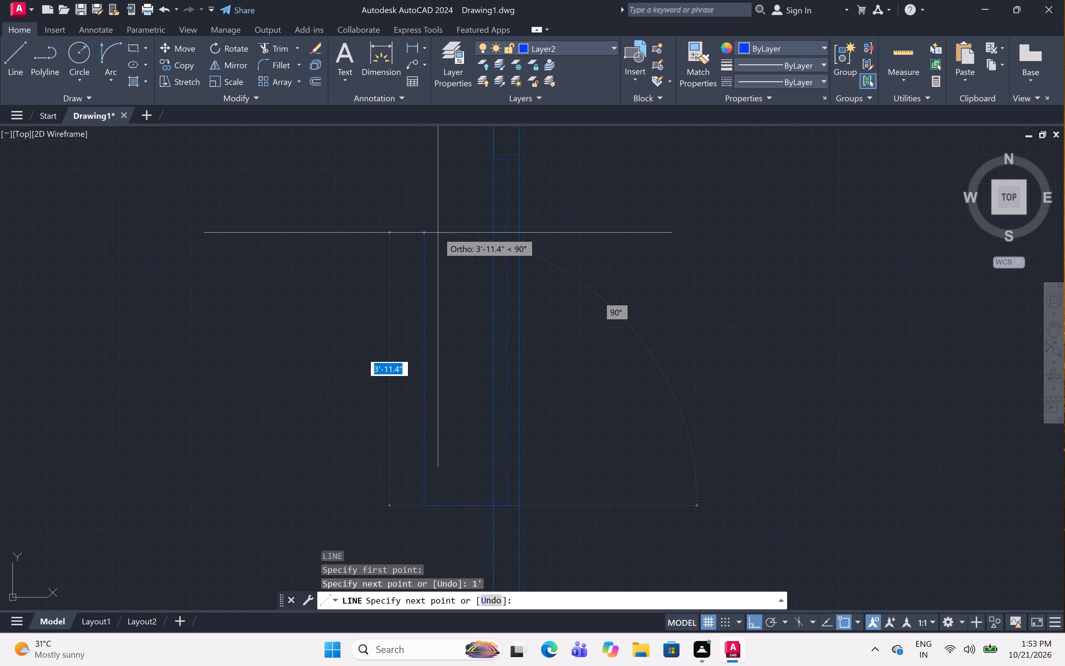
pyautogui.press('5')
pyautogui.write("'")
pyautogui.press('space')
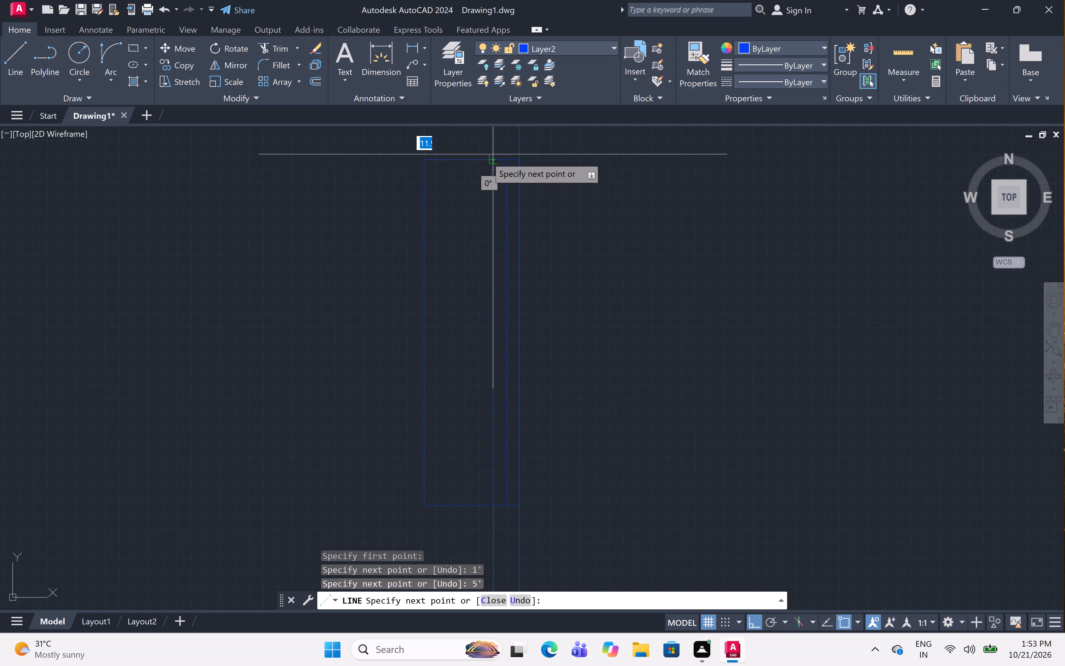
pyautogui.click(490, 161)
pyautogui.press('Escape')
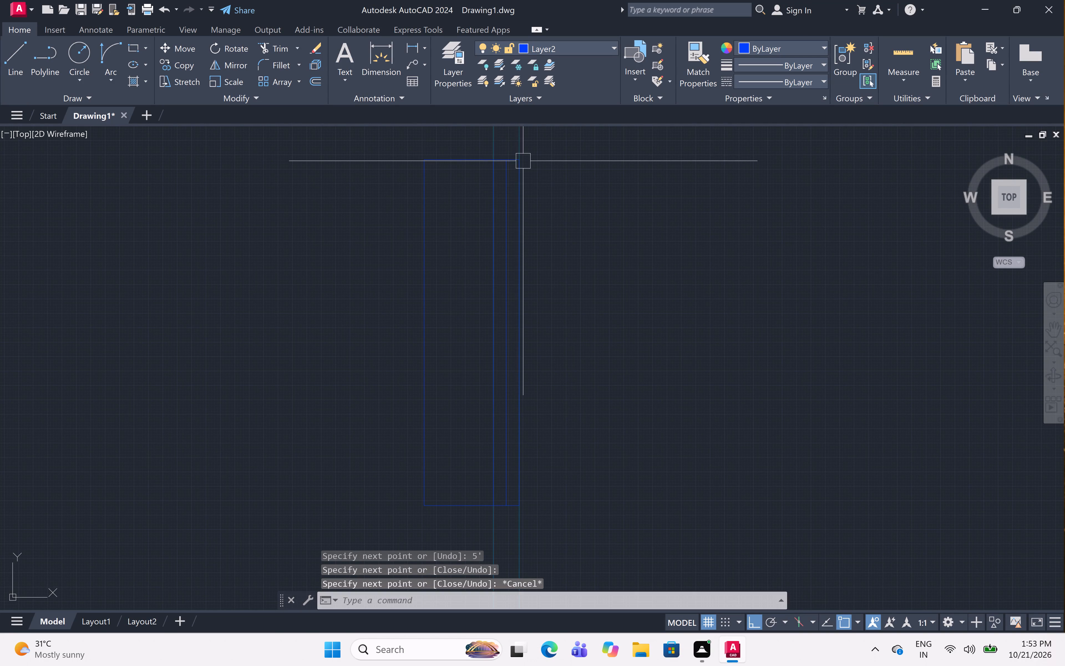
# Outline a projection outside the third window from the top of the left exterior wall: 1' out, 5' up, and back to the wall.
pyautogui.scroll(-4, 523, 161)
pyautogui.moveTo(523, 162); pyautogui.dragTo(571, 597, button='middle')
pyautogui.scroll(3, 577, 543)
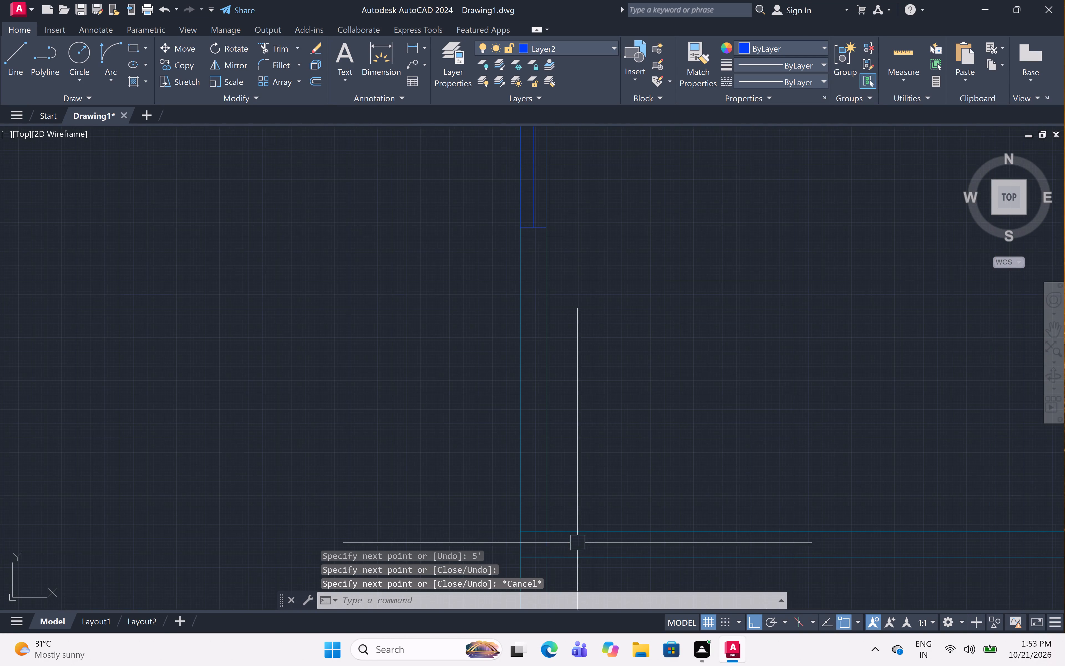
pyautogui.scroll(-1, 603, 481)
pyautogui.moveTo(602, 481); pyautogui.dragTo(612, 562, button='middle')
pyautogui.write('l')
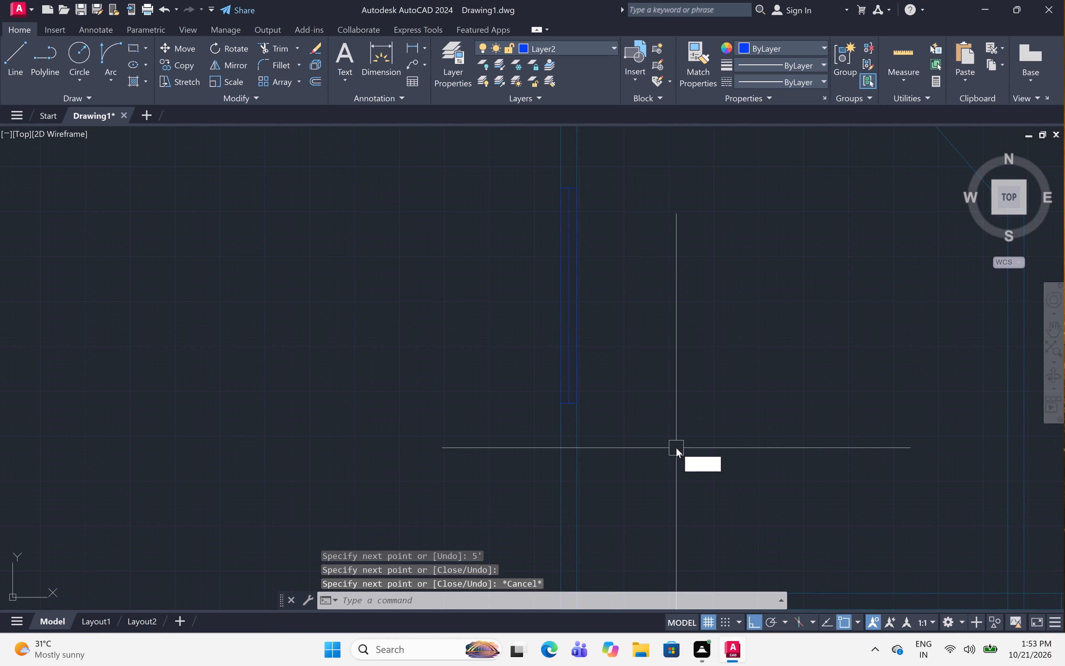
pyautogui.press('space')
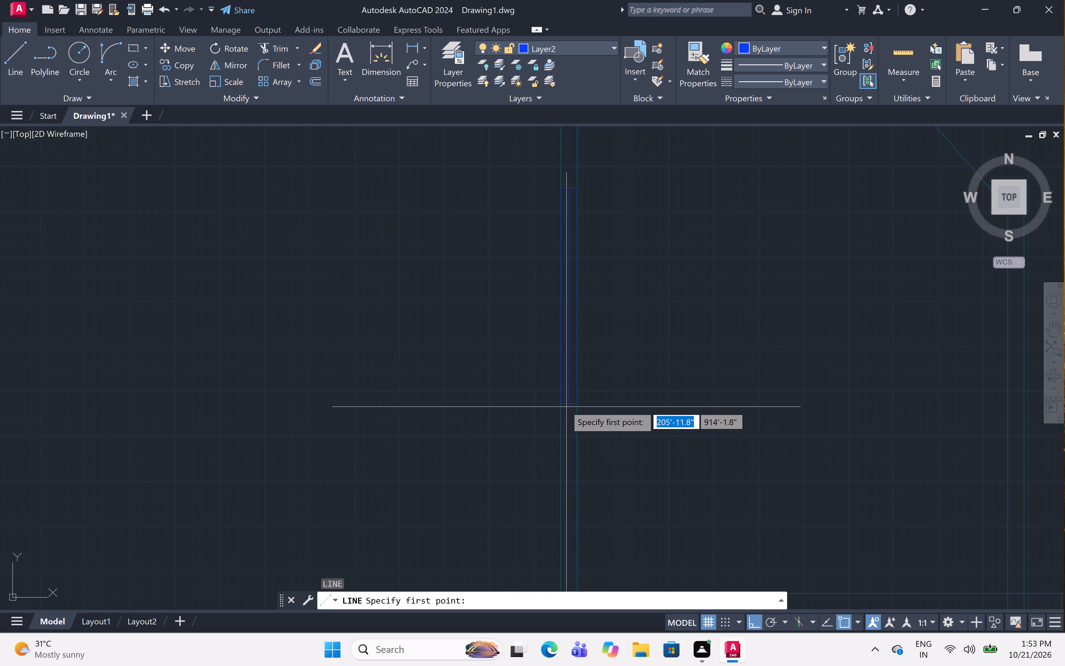
pyautogui.click(557, 402)
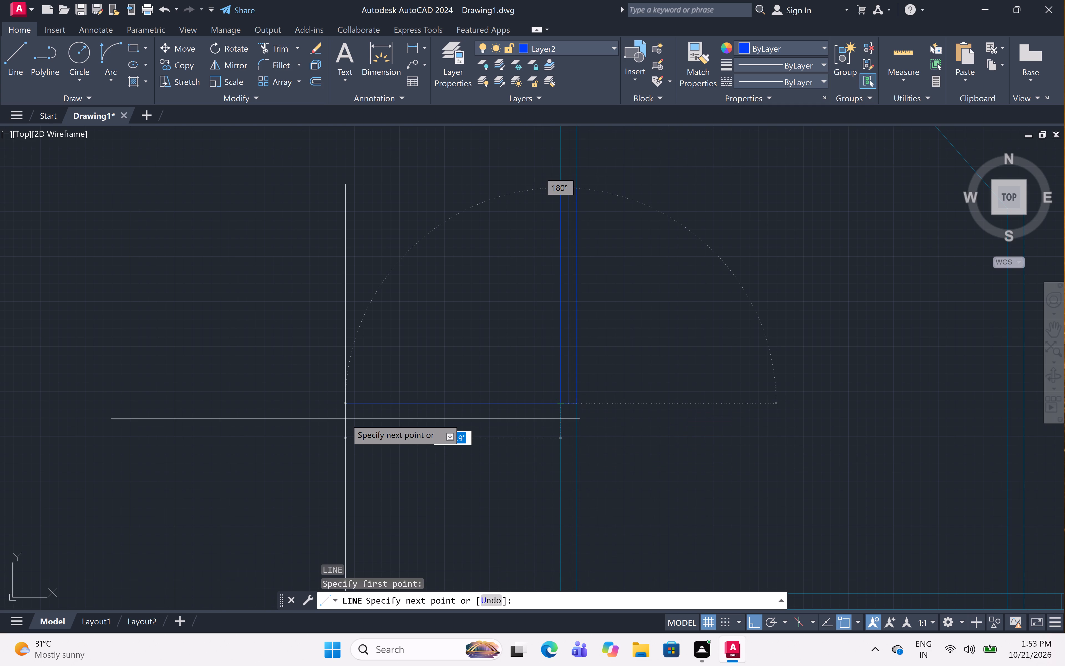
pyautogui.press('1')
pyautogui.press("'")
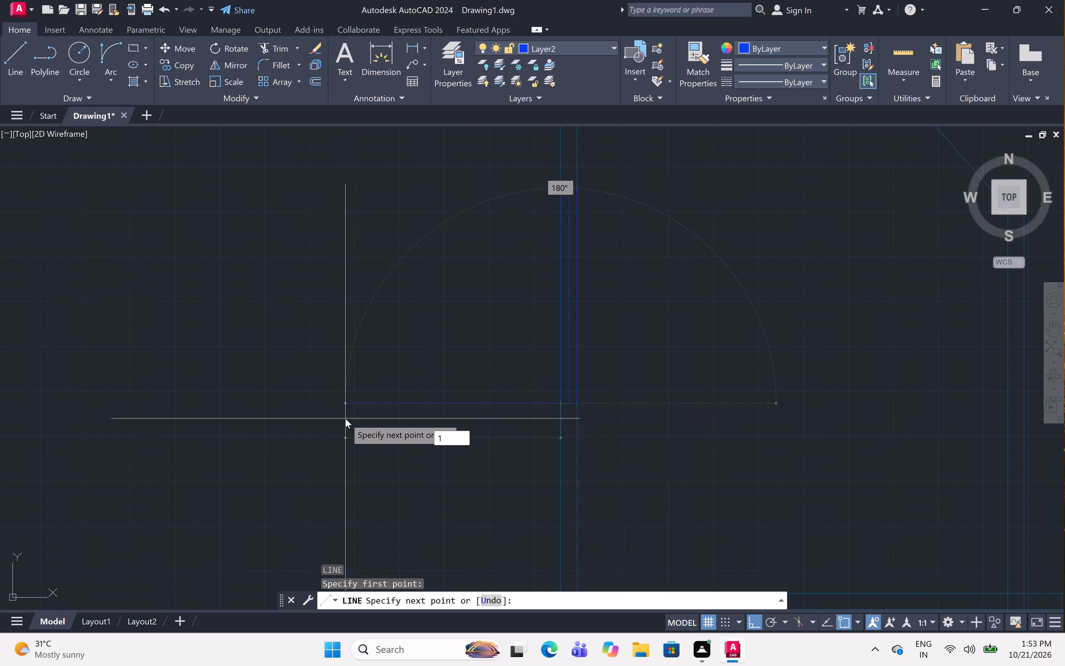
pyautogui.press('space')
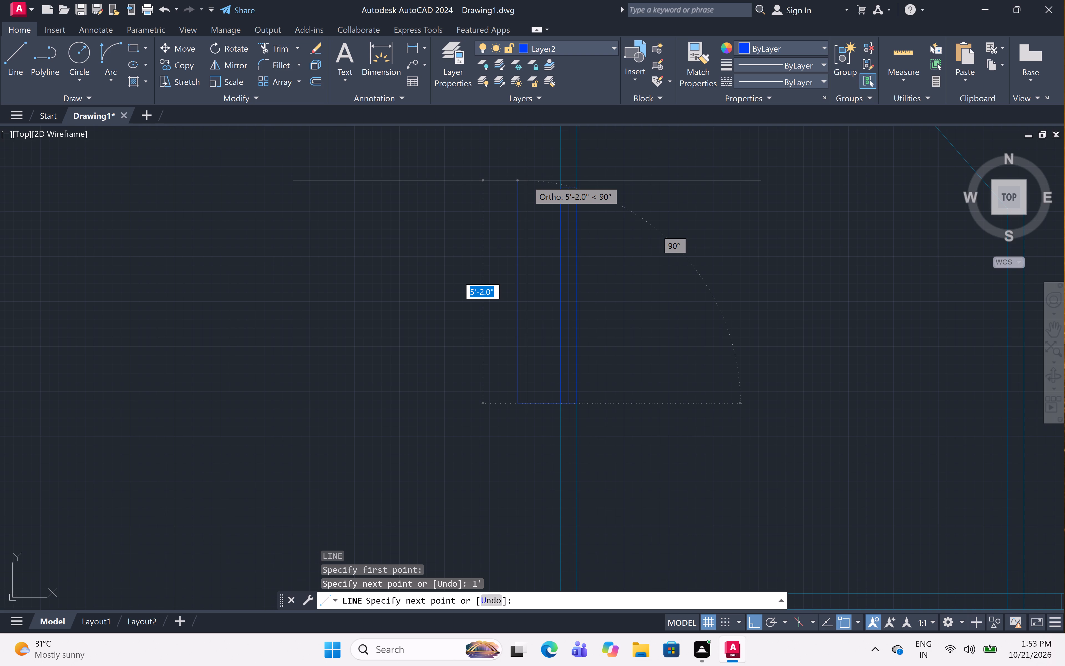
pyautogui.write("5'")
pyautogui.press('space')
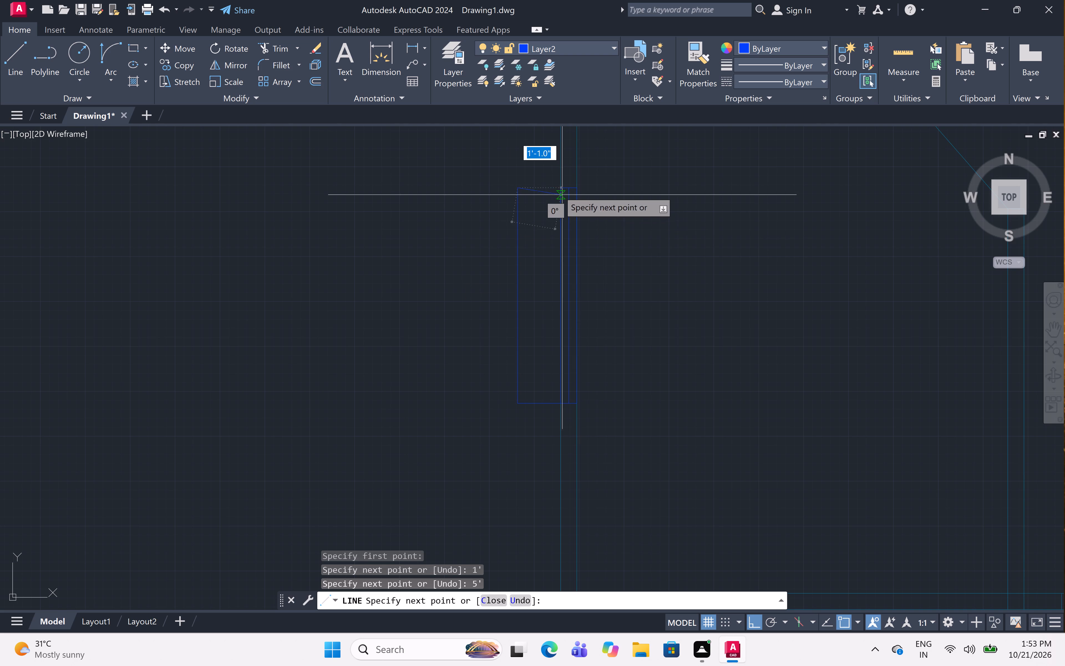
pyautogui.scroll(2, 552, 179)
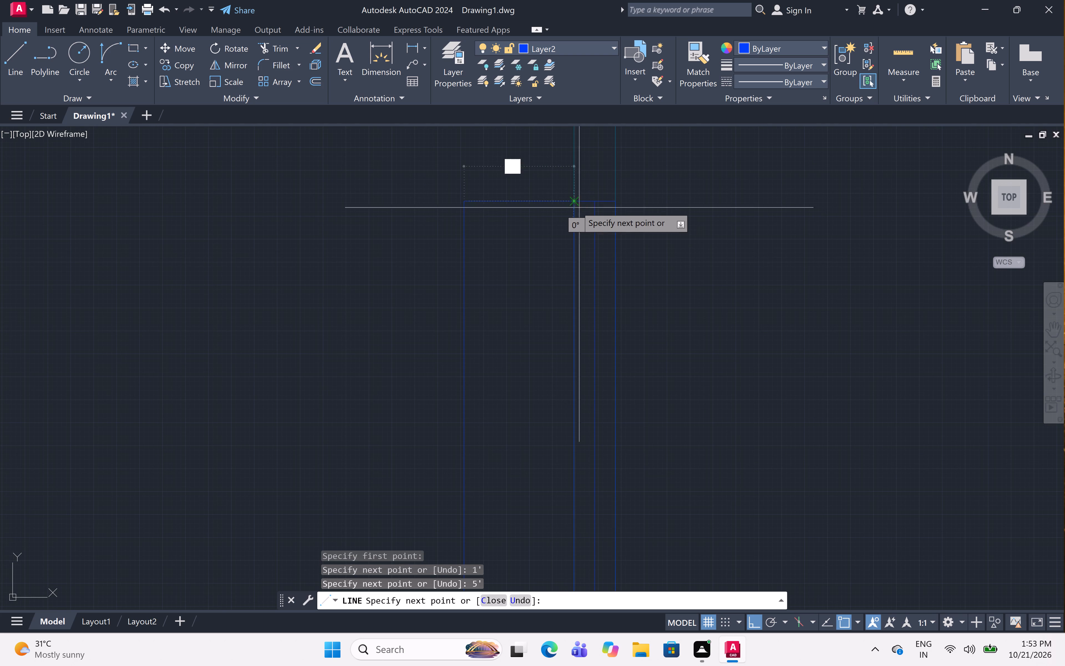
pyautogui.click(572, 202)
pyautogui.press('Escape')
# Outline a projection outside the small second window from the top of the left exterior wall: 1' out, 2' up, and back to the wall.
pyautogui.scroll(-3, 588, 196)
pyautogui.moveTo(588, 196); pyautogui.dragTo(551, 385, button='middle')
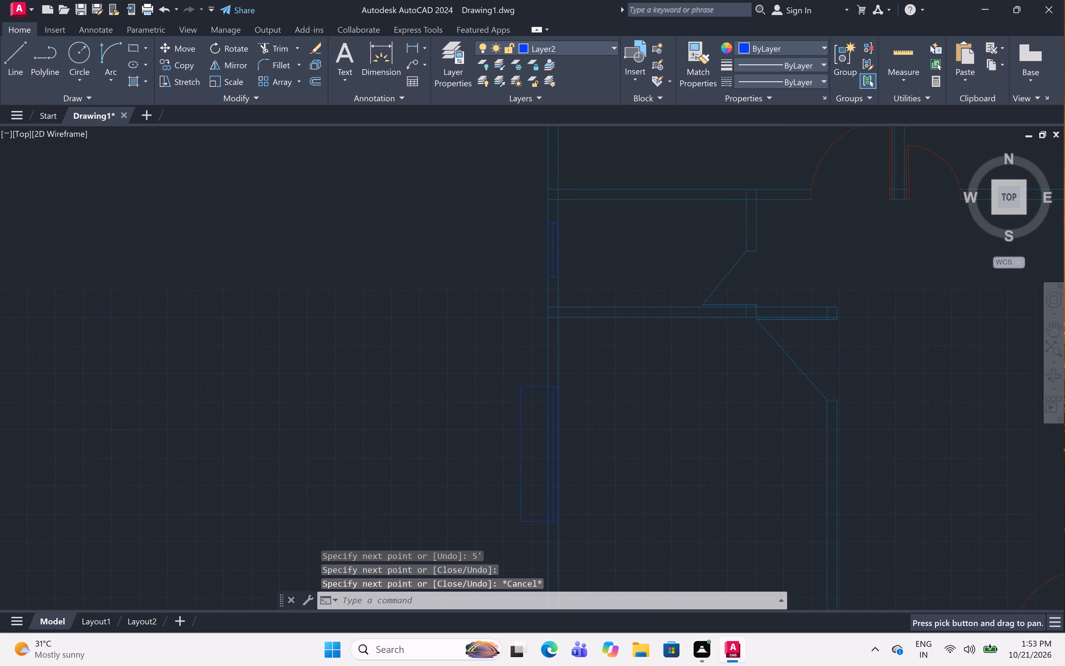
pyautogui.scroll(-2, 574, 331)
pyautogui.scroll(4, 564, 301)
pyautogui.scroll(2, 598, 282)
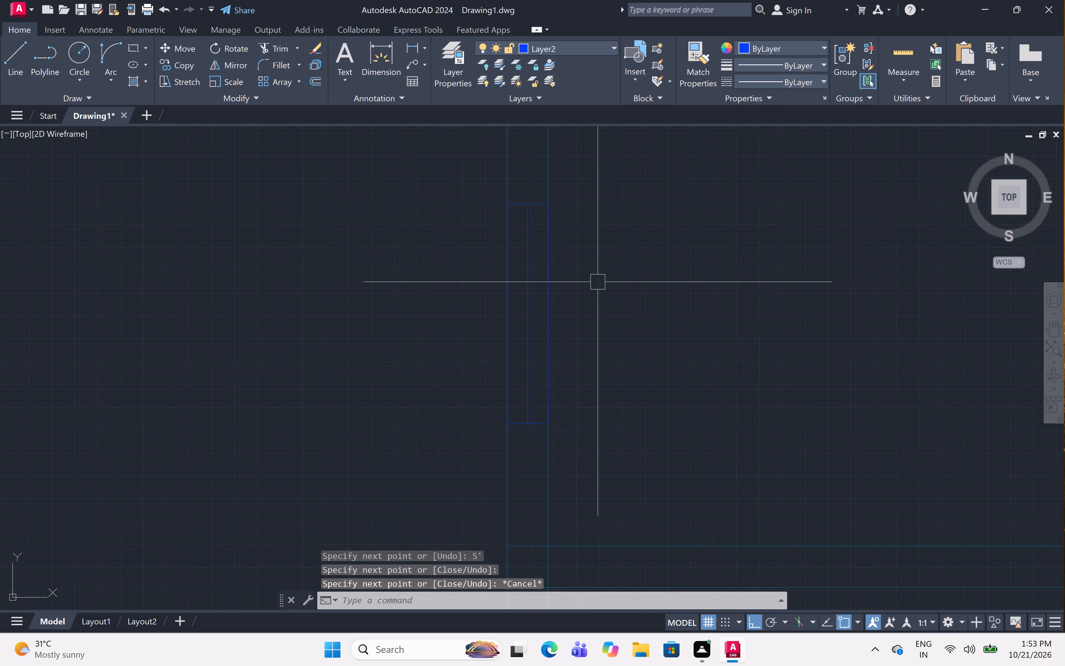
pyautogui.moveTo(598, 281); pyautogui.dragTo(582, 344, button='middle')
pyautogui.moveTo(598, 360); pyautogui.dragTo(586, 325, button='middle')
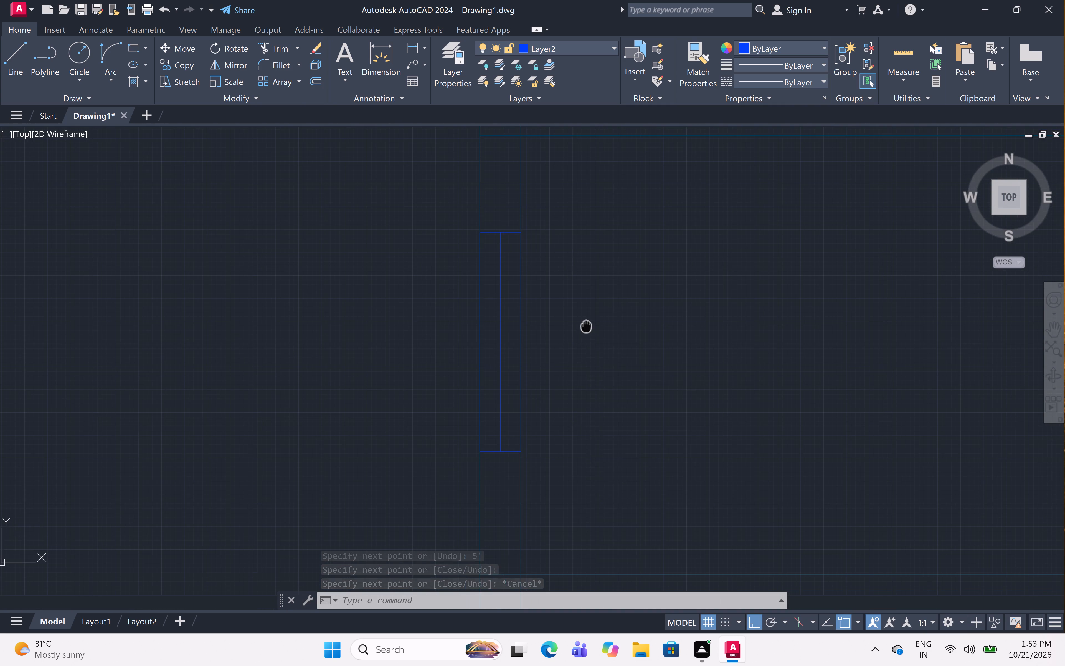
pyautogui.moveTo(586, 325); pyautogui.dragTo(587, 326, button='middle')
pyautogui.press('l')
pyautogui.press('space')
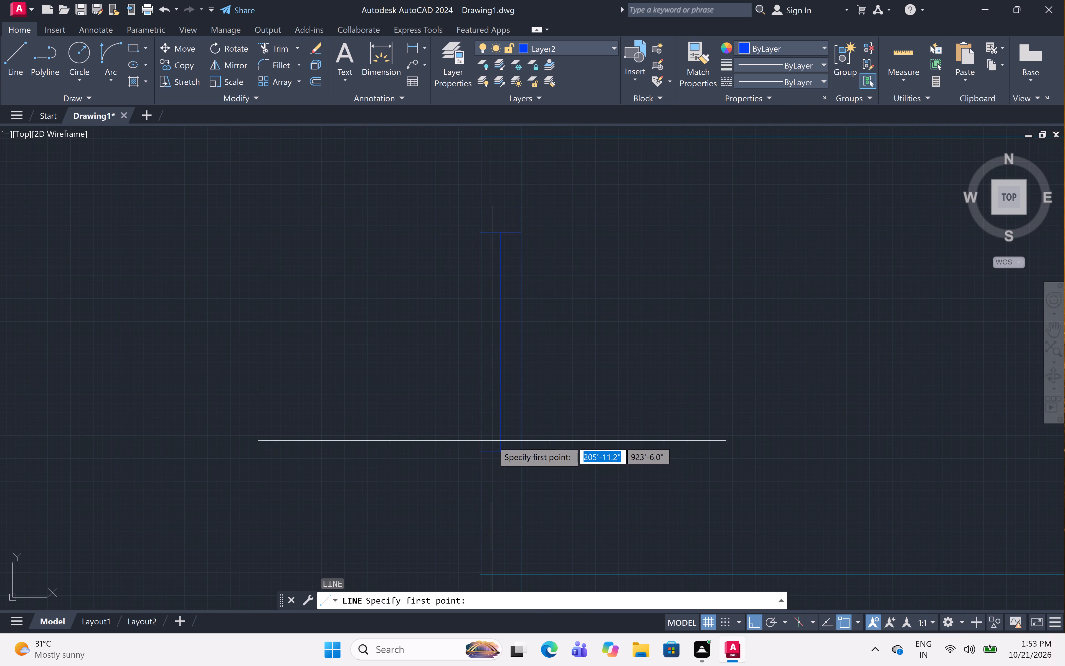
pyautogui.click(480, 449)
pyautogui.write("1'")
pyautogui.press('space')
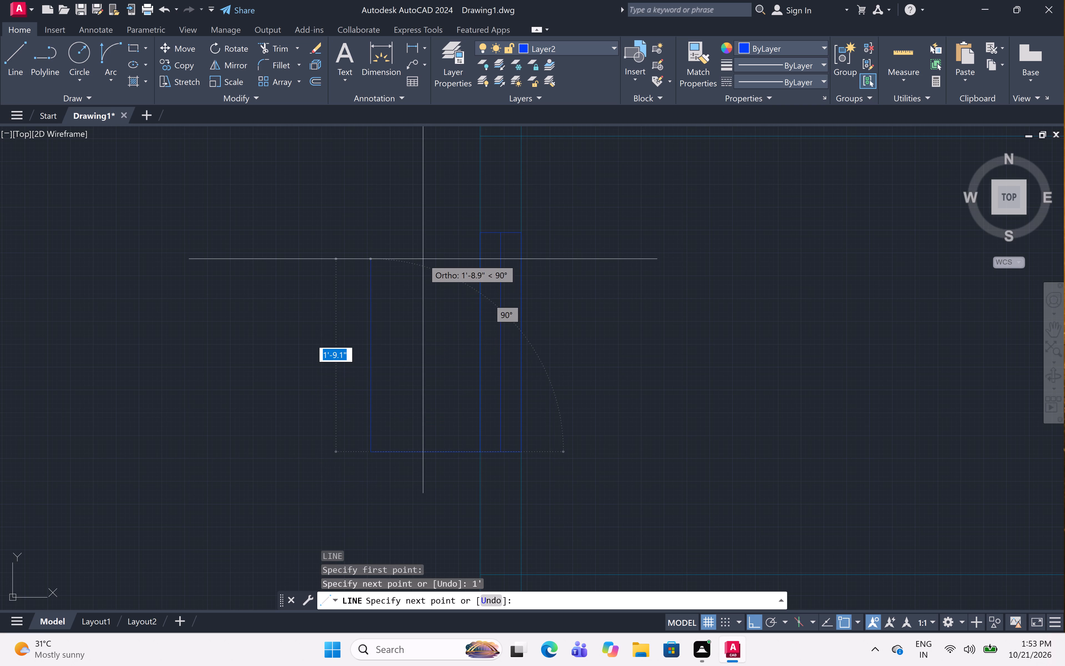
pyautogui.write("2'")
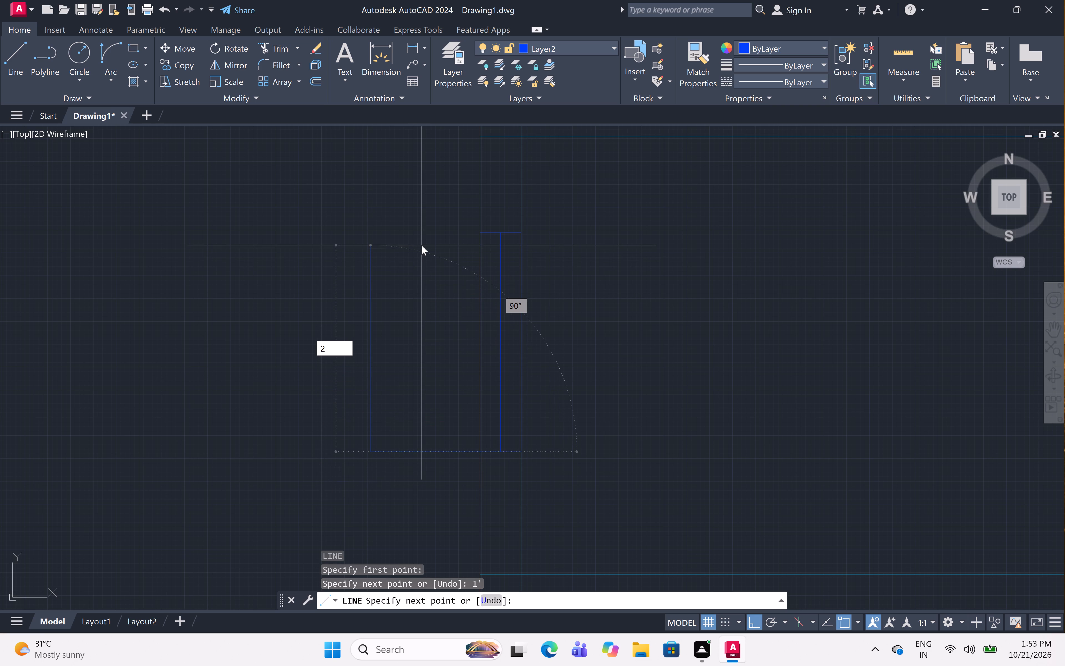
pyautogui.press('space')
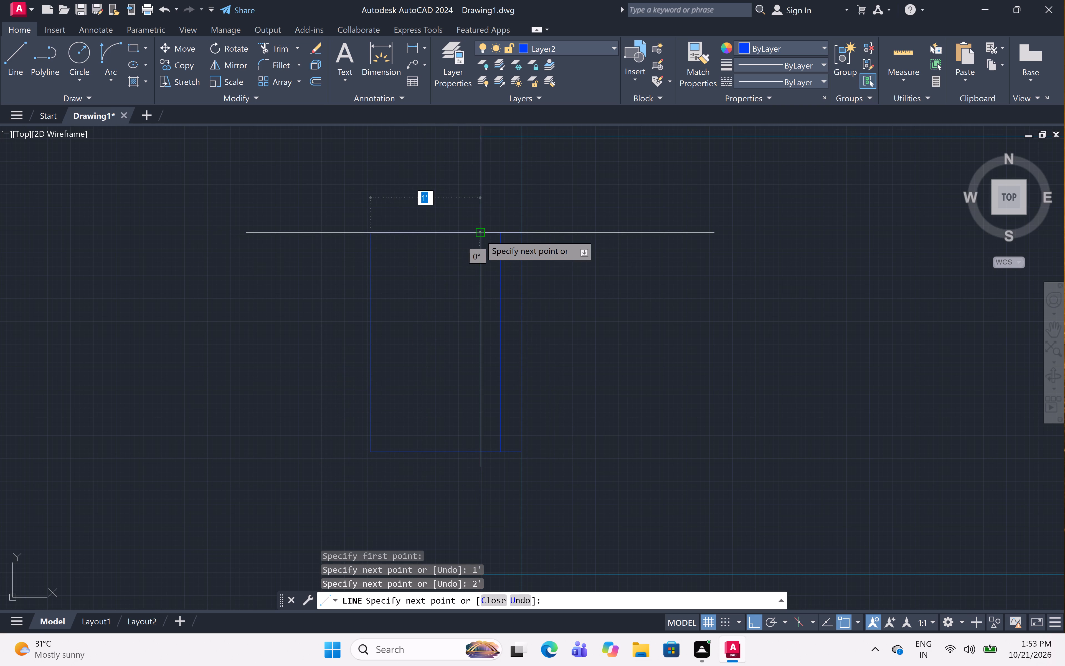
pyautogui.click(480, 234)
pyautogui.press('Escape')
# Outline a projection outside the top window of the left exterior wall: 1' out, 5' up, and back to the wall.
pyautogui.scroll(-3, 517, 220)
pyautogui.moveTo(516, 219); pyautogui.dragTo(519, 430, button='middle')
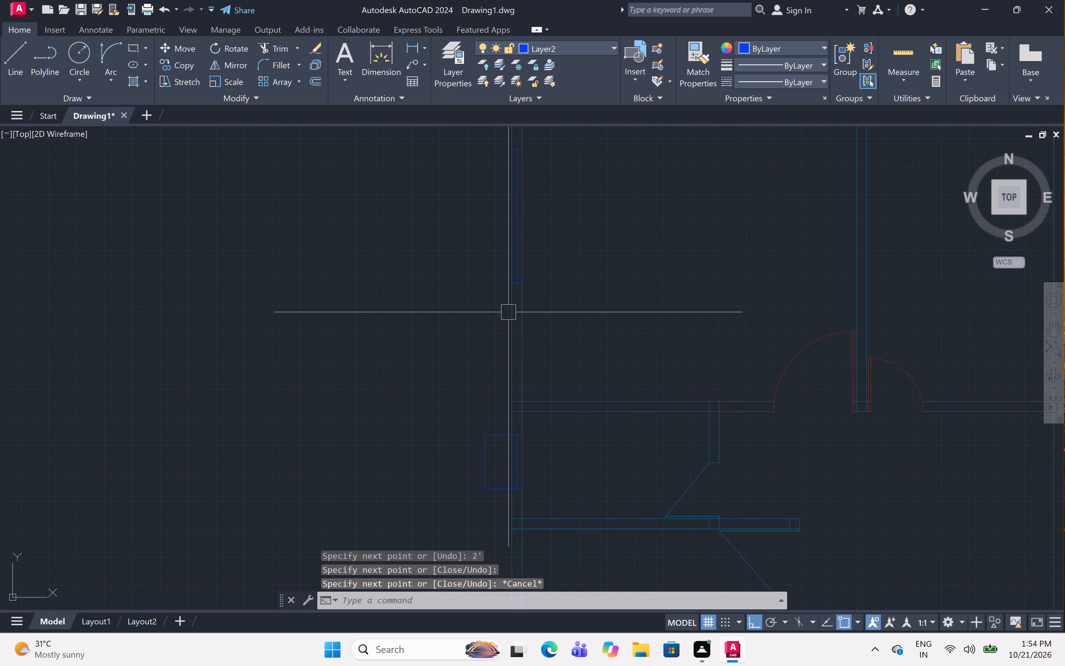
pyautogui.moveTo(532, 272); pyautogui.dragTo(543, 411, button='middle')
pyautogui.scroll(2, 546, 392)
pyautogui.moveTo(546, 388); pyautogui.dragTo(581, 405, button='middle')
pyautogui.scroll(-1, 546, 388)
pyautogui.write('l')
pyautogui.press('space')
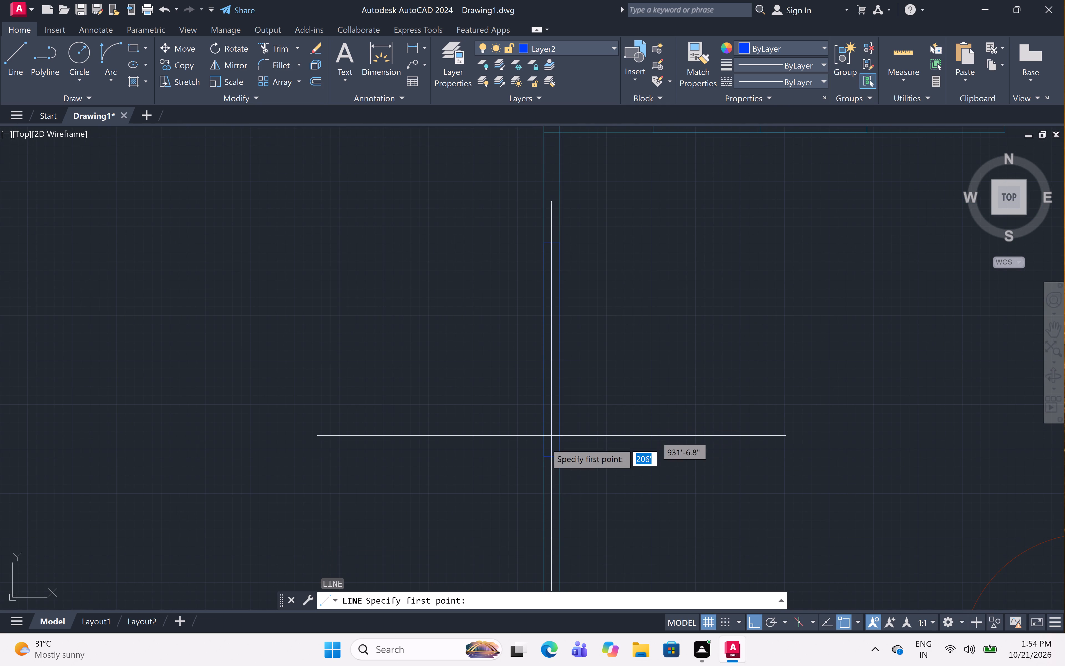
pyautogui.click(546, 453)
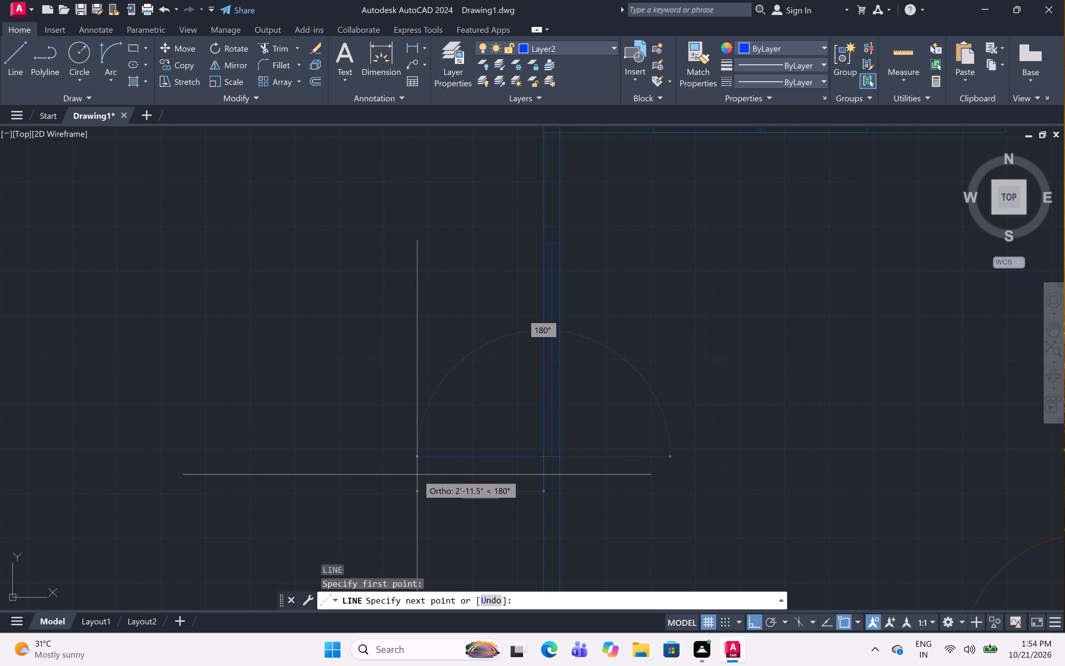
pyautogui.write("1'")
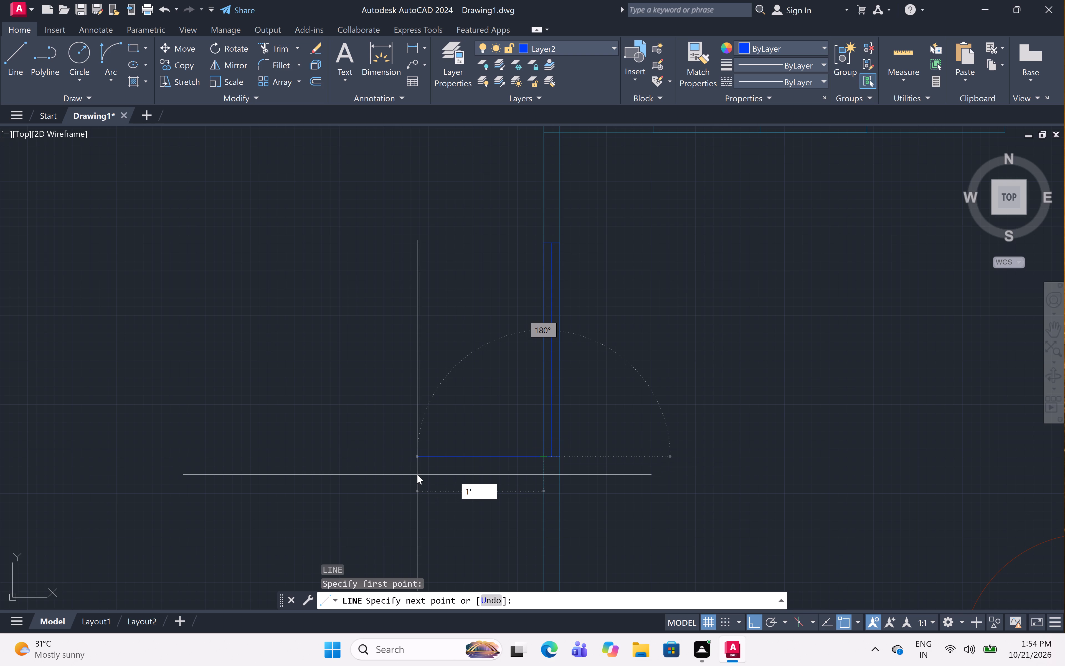
pyautogui.press('space')
pyautogui.press('4')
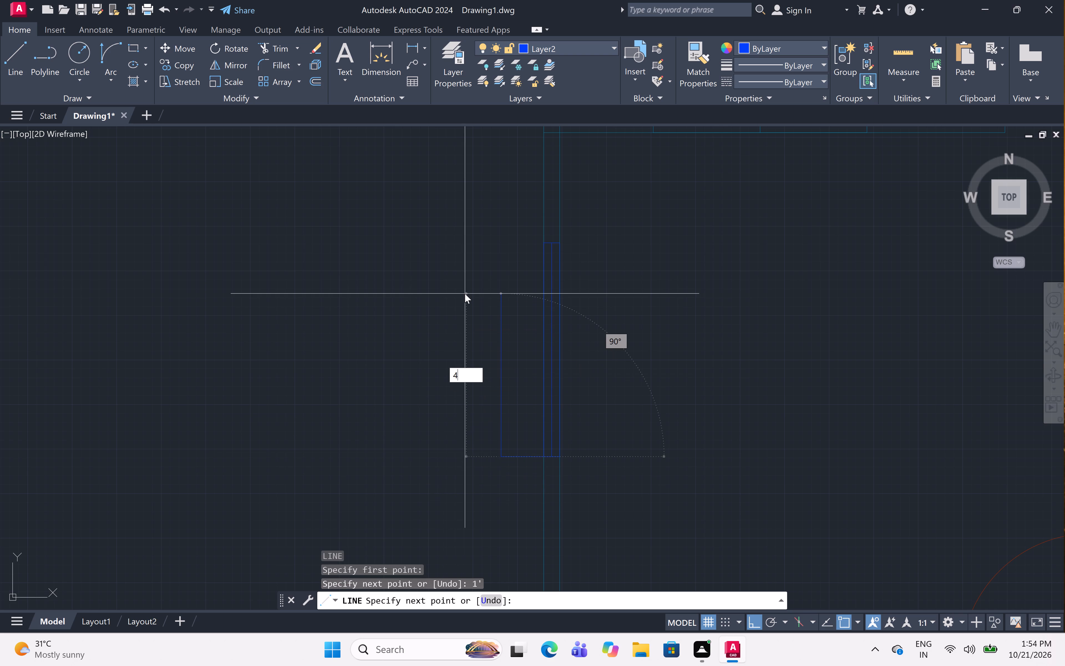
pyautogui.press('BackSpace')
pyautogui.press('6')
pyautogui.press('BackSpace')
pyautogui.write("5'")
pyautogui.press('space')
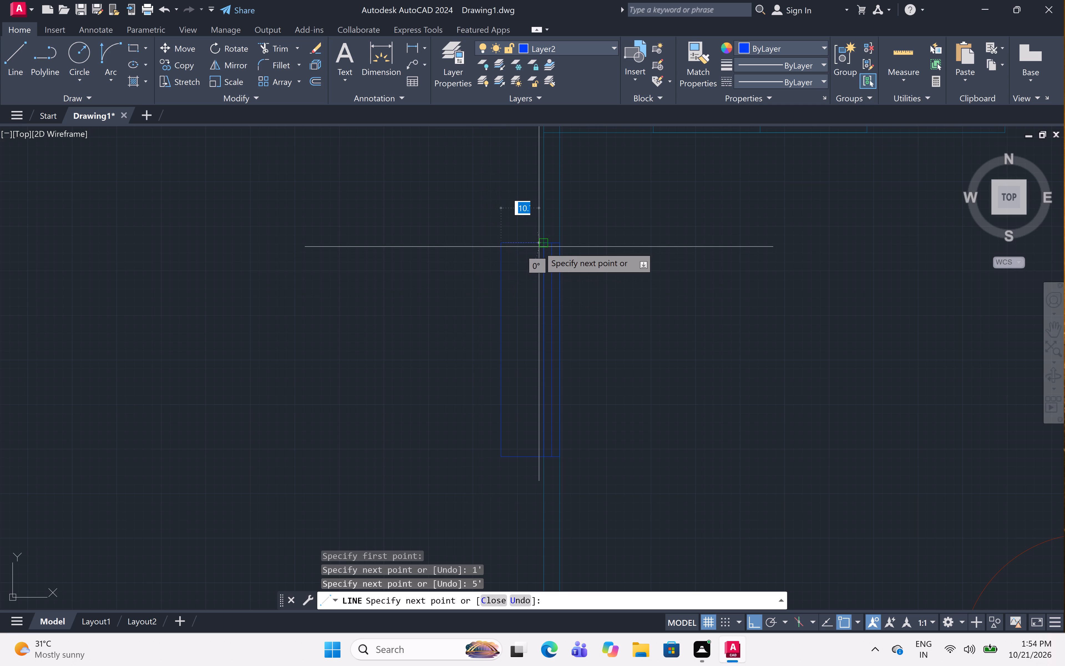
pyautogui.click(543, 246)
pyautogui.press('Escape')
# Examine the whole floor plan, including the staircase area, the top-wall windows and the projections around the exterior walls.
pyautogui.scroll(-3, 572, 246)
pyautogui.moveTo(572, 246); pyautogui.dragTo(572, 252, button='middle')
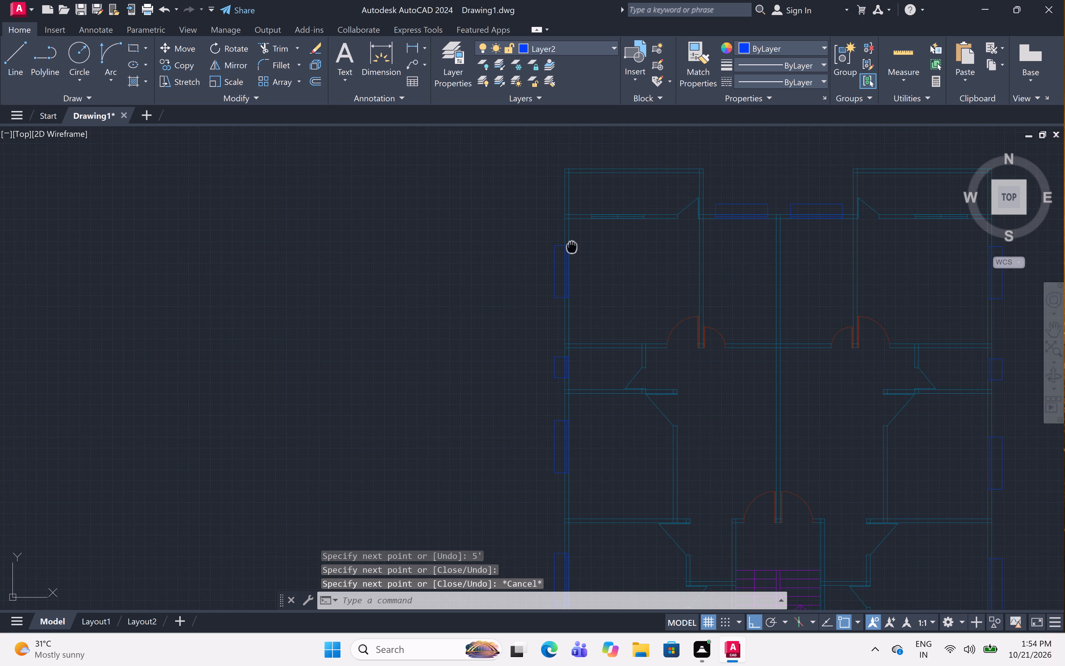
pyautogui.moveTo(572, 252); pyautogui.dragTo(526, 311, button='middle')
pyautogui.scroll(-3, 519, 272)
pyautogui.scroll(2, 567, 367)
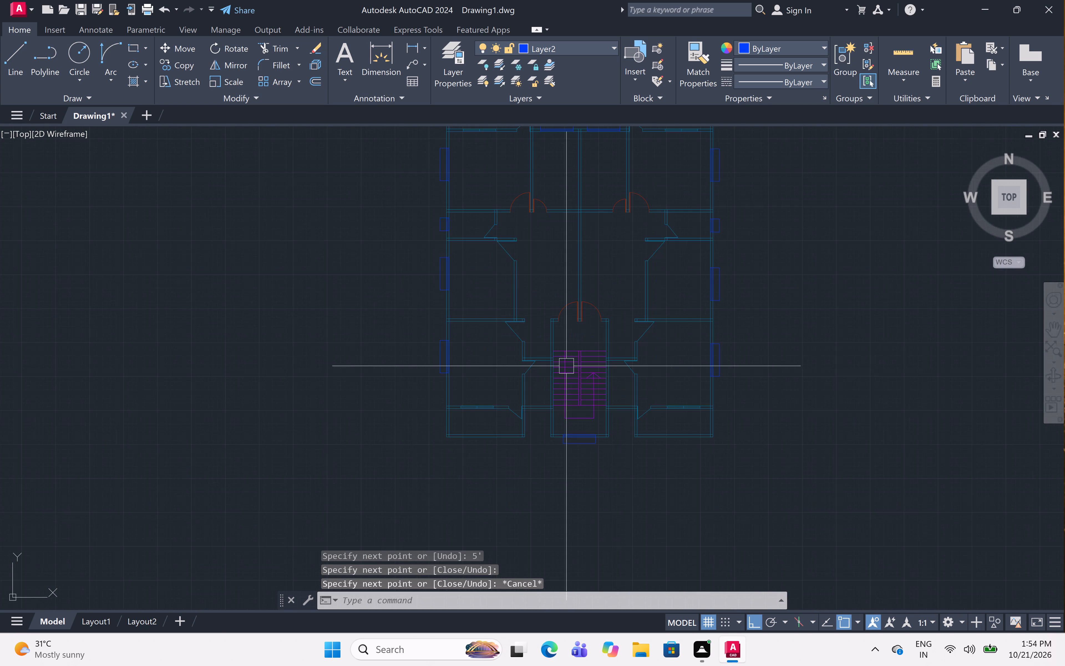
pyautogui.moveTo(566, 366); pyautogui.dragTo(557, 417, button='middle')
pyautogui.scroll(2, 537, 184)
pyautogui.scroll(2, 558, 161)
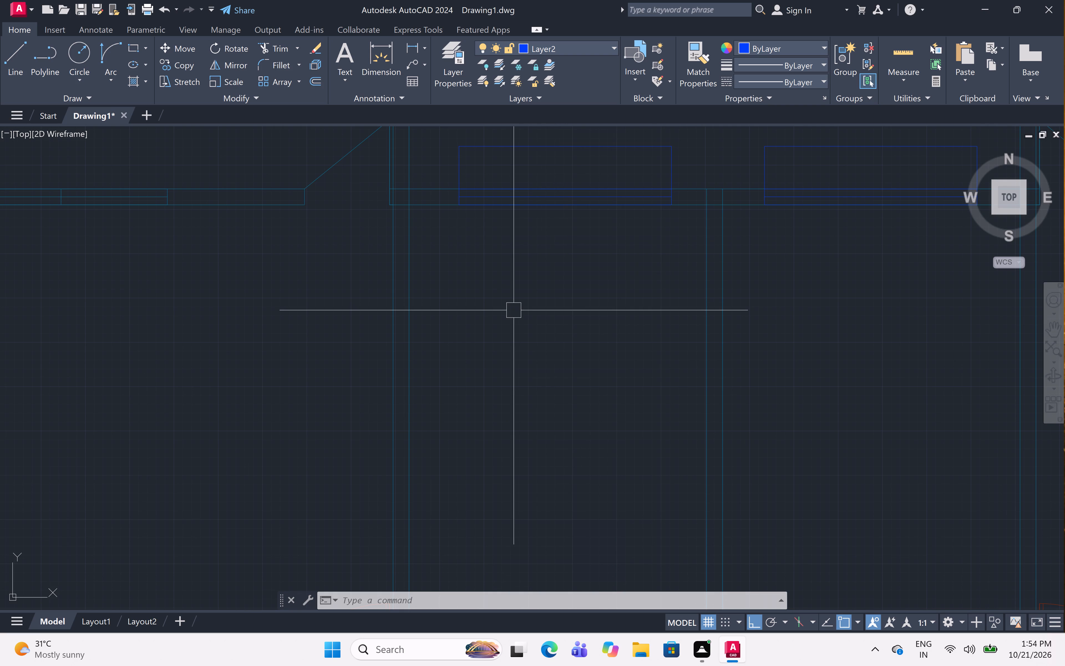
pyautogui.scroll(-4, 445, 177)
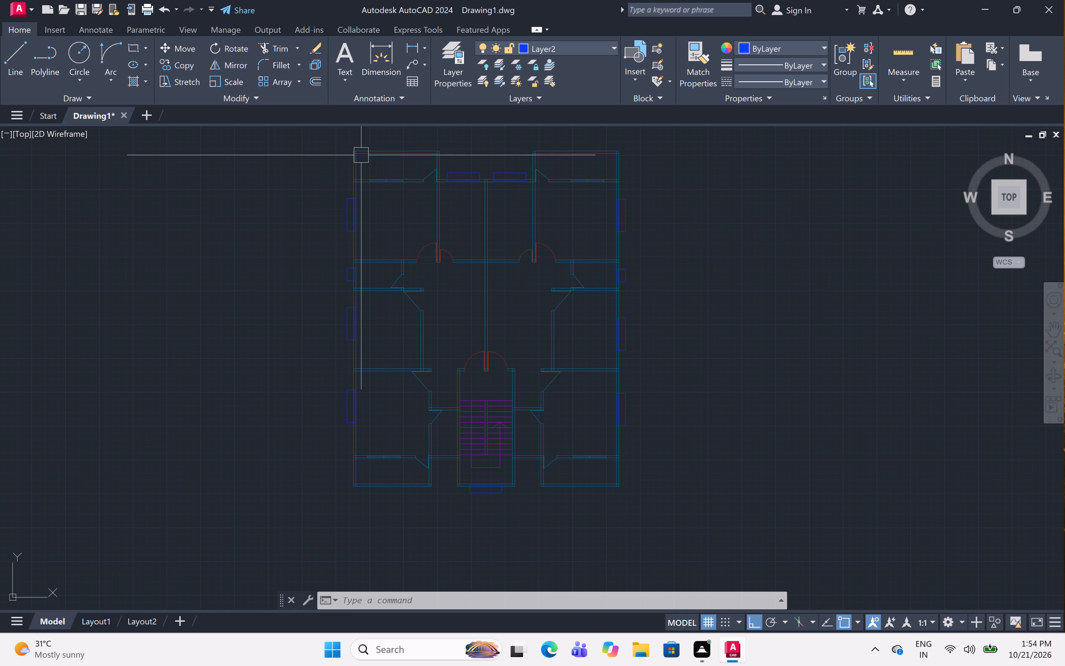
# Trim the overlapping wall lines at the two outer top corners of the plan's upper-left room.
pyautogui.scroll(4, 361, 155)
pyautogui.scroll(-1, 361, 155)
pyautogui.press('t')
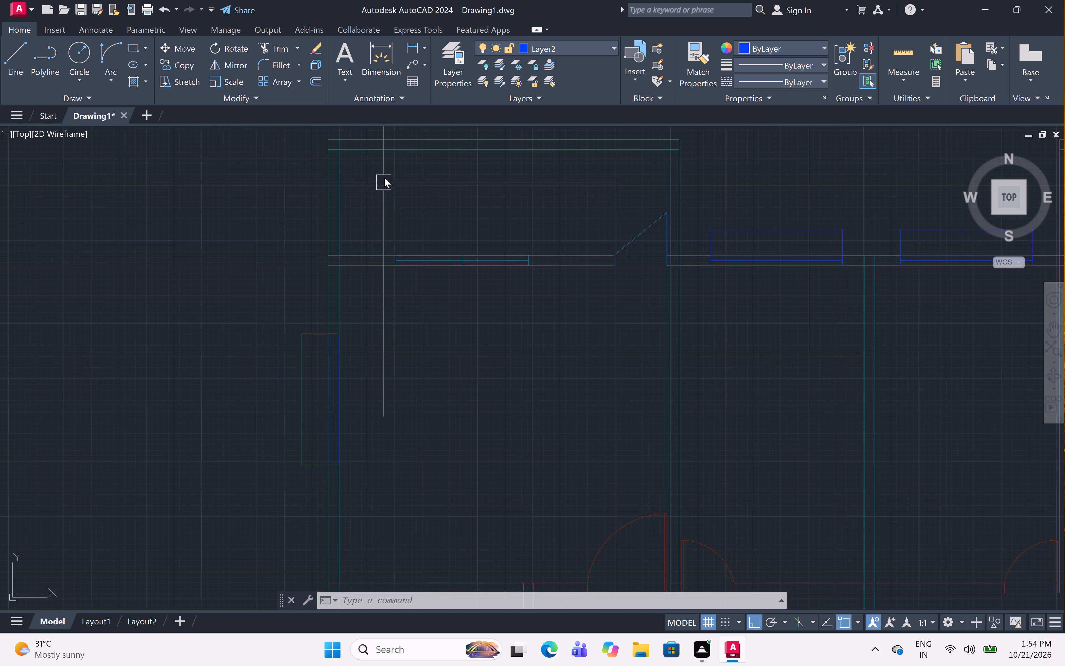
pyautogui.press('r')
pyautogui.press('space')
pyautogui.scroll(4, 333, 146)
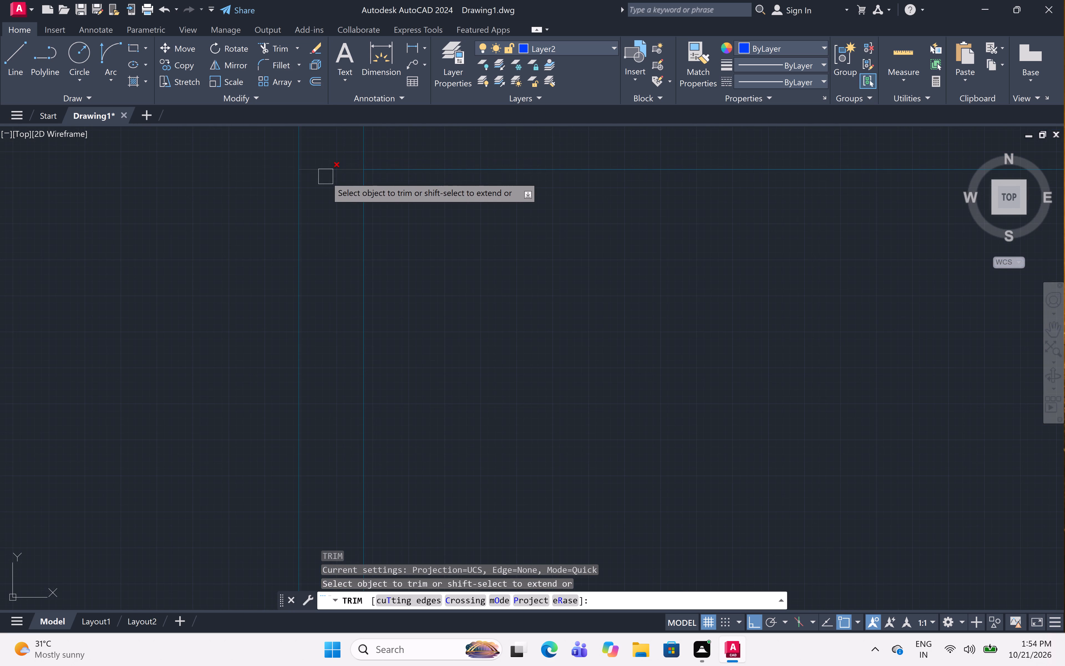
pyautogui.click(326, 175)
pyautogui.scroll(-5, 326, 174)
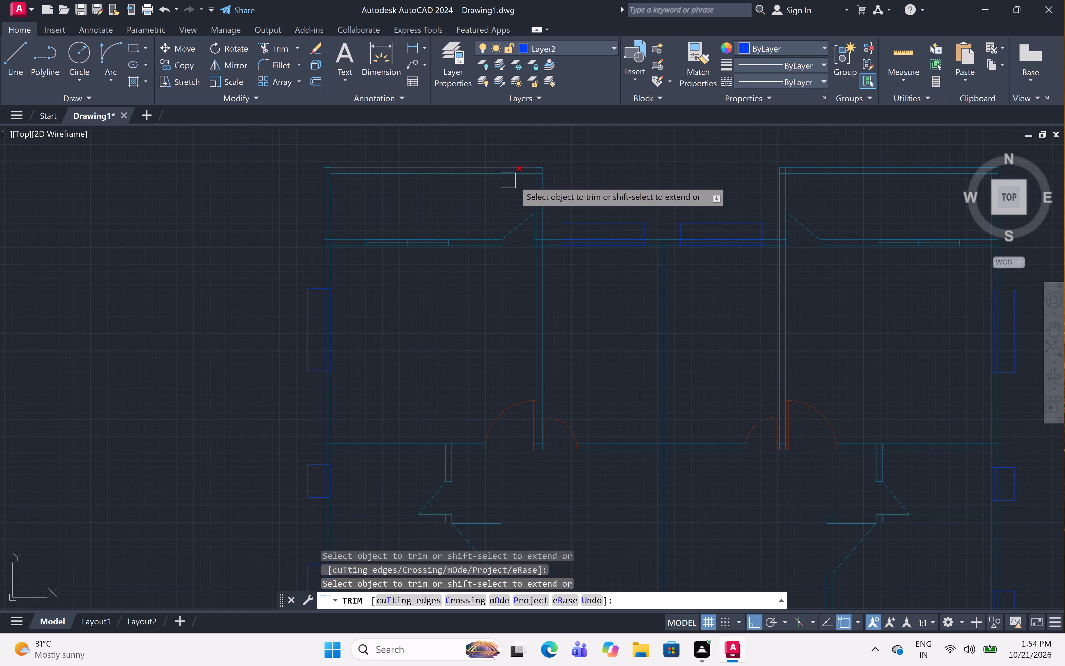
pyautogui.scroll(6, 538, 174)
pyautogui.click(539, 171)
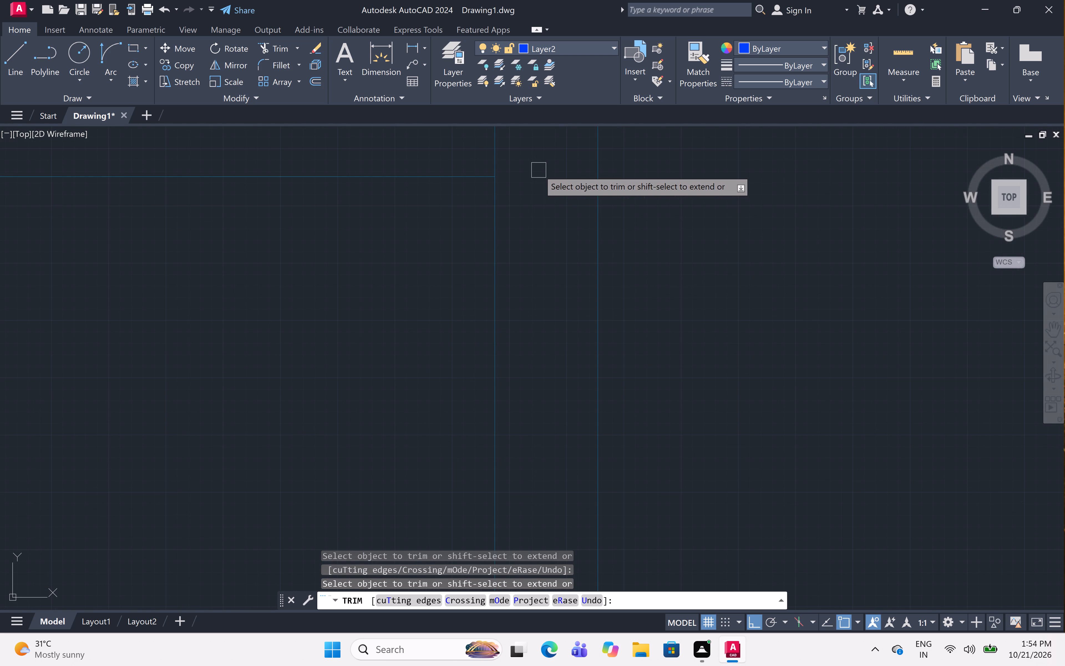
# Trim the overlapping wall lines at the two outer top corners of the plan's upper-right room.
pyautogui.scroll(-8, 539, 170)
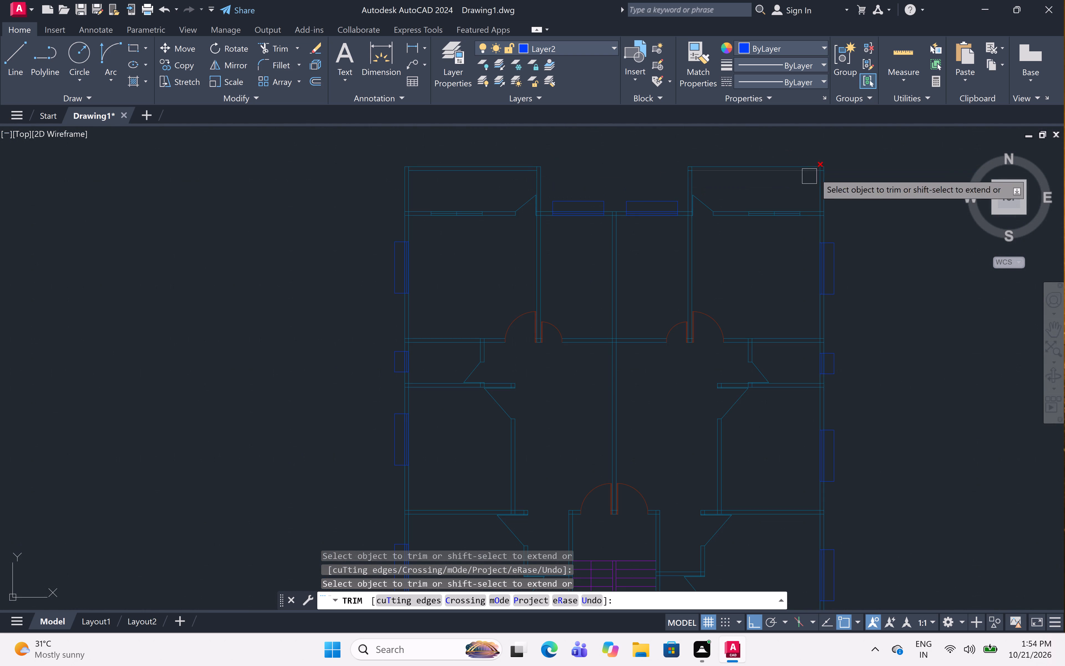
pyautogui.scroll(5, 824, 172)
pyautogui.click(787, 159)
pyautogui.scroll(-5, 795, 153)
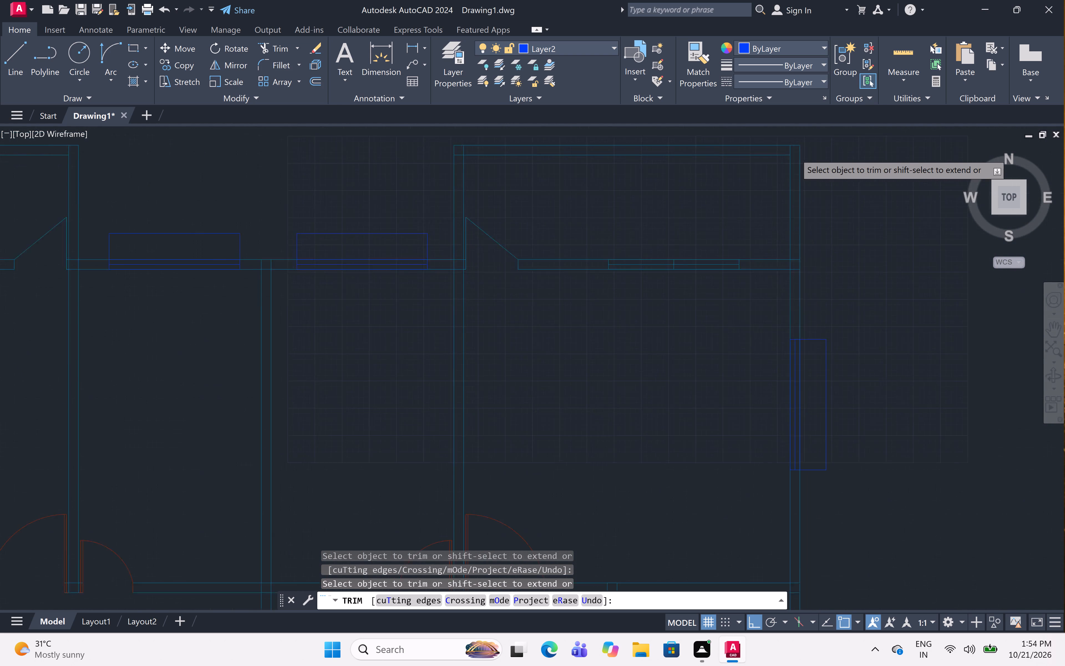
pyautogui.scroll(5, 588, 149)
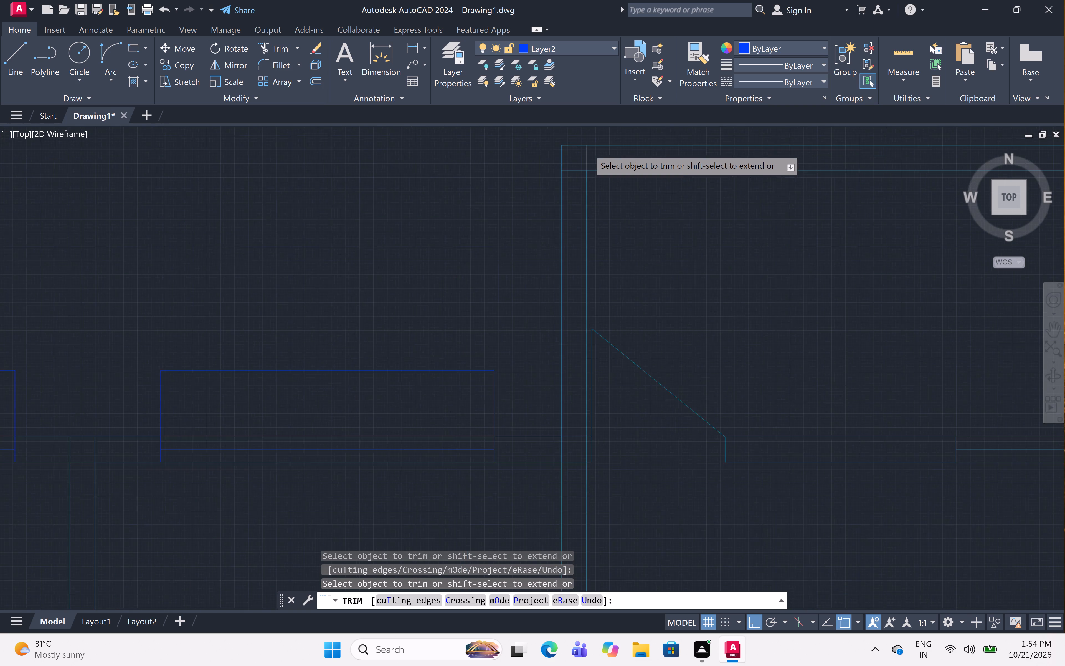
pyautogui.click(564, 203)
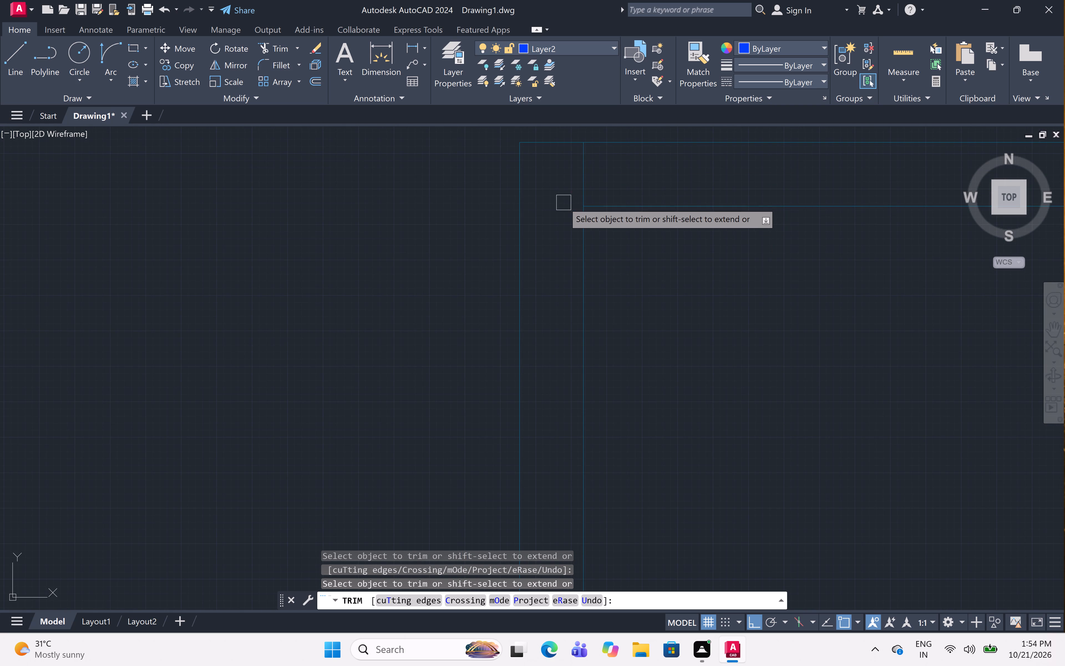
# Trim the crossing lines where the upper-left room's window wall meets the left exterior wall.
pyautogui.scroll(-7, 508, 126)
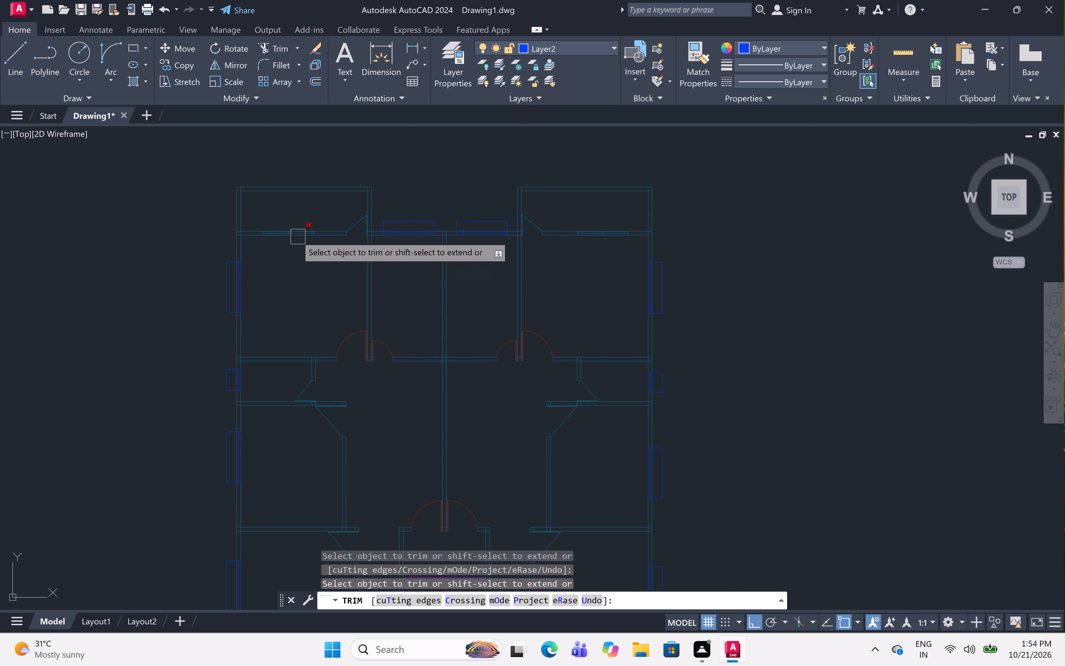
pyautogui.scroll(7, 239, 235)
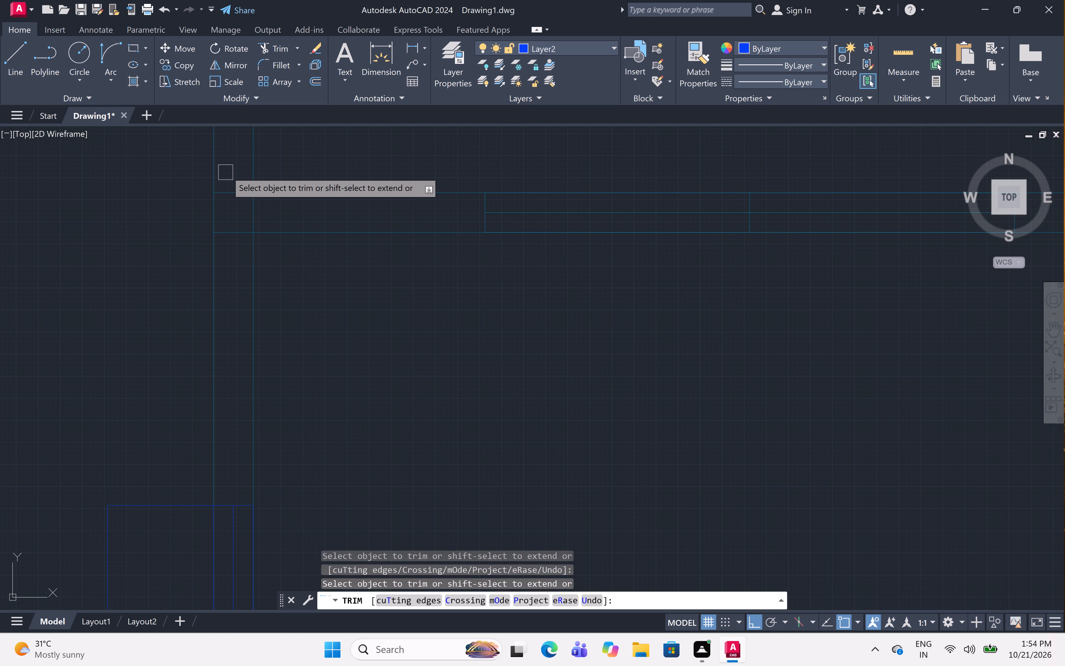
pyautogui.click(239, 167)
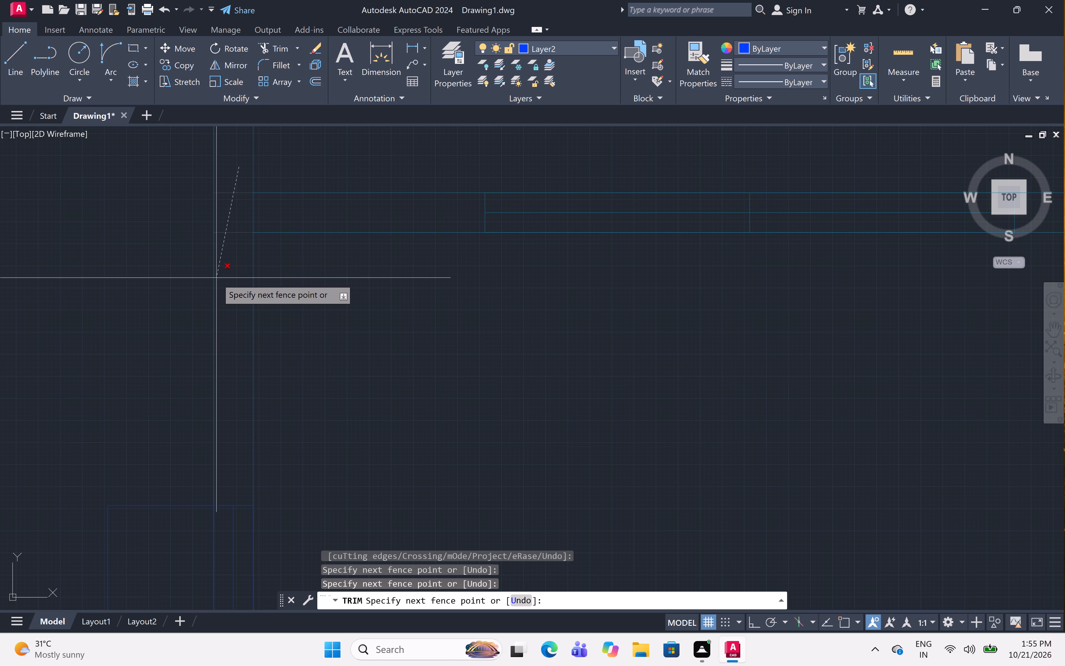
pyautogui.click(226, 288)
pyautogui.click(236, 224)
pyautogui.click(305, 213)
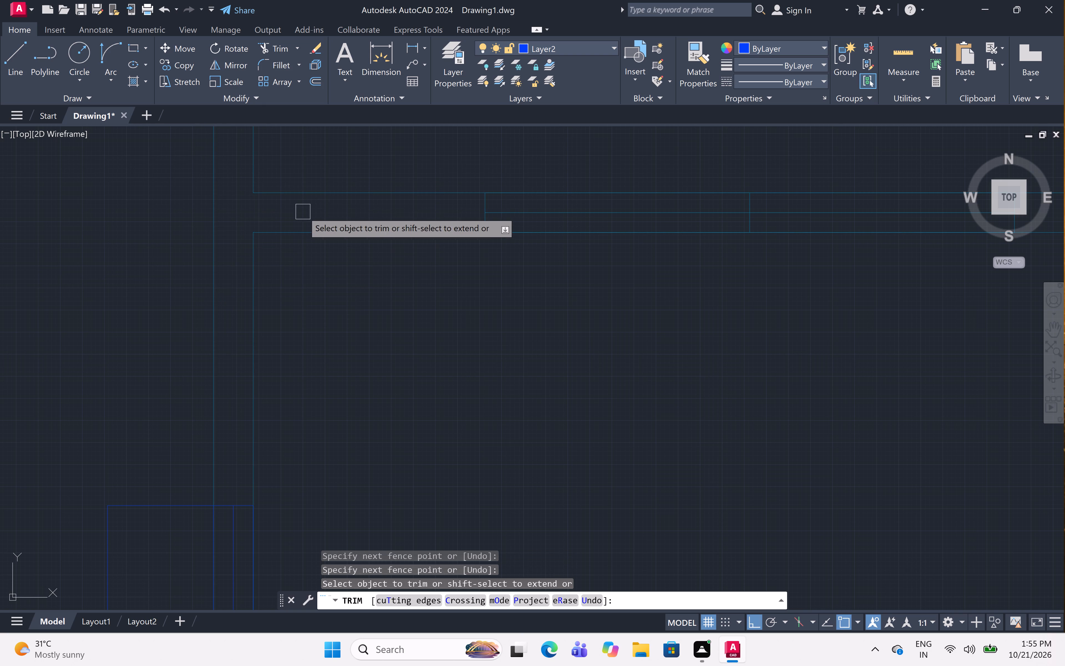
# Trim the crossing lines where the top window wall meets the vertical wall beside the upper-left room's angled door.
pyautogui.scroll(-6, 302, 198)
pyautogui.scroll(6, 429, 198)
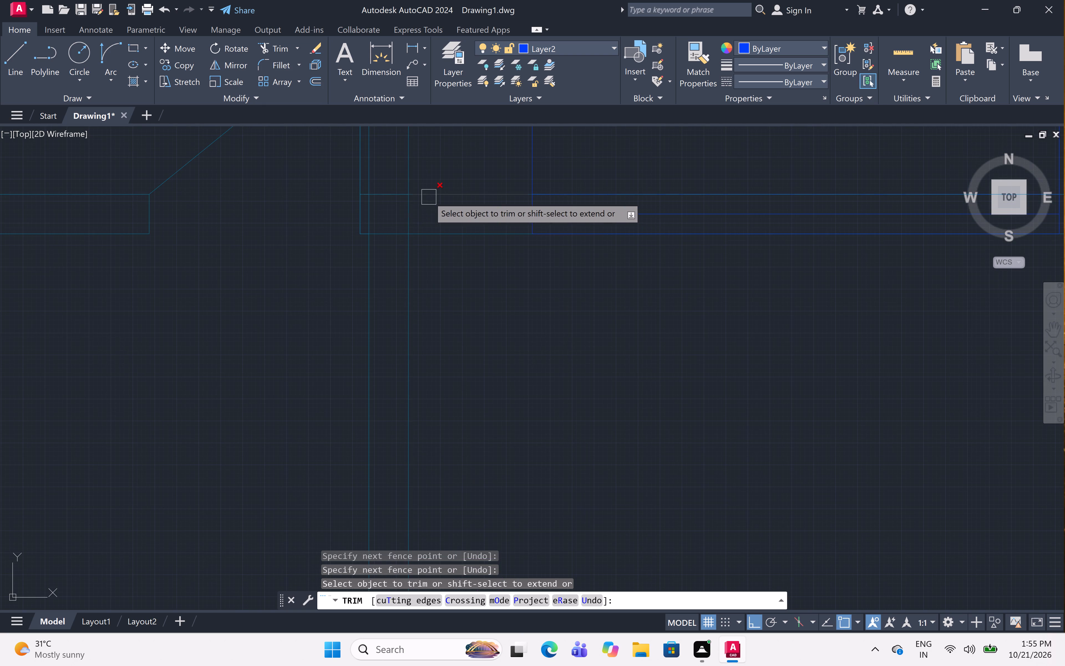
pyautogui.scroll(2, 384, 207)
pyautogui.click(342, 214)
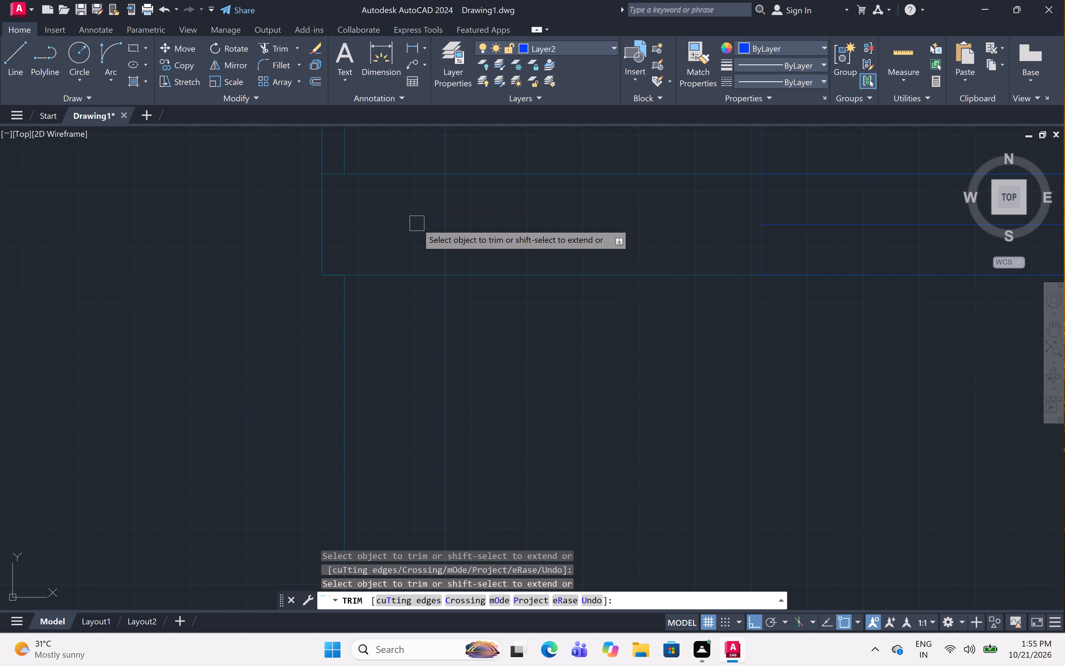
pyautogui.click(417, 223)
pyautogui.click(488, 230)
pyautogui.moveTo(379, 144); pyautogui.dragTo(380, 147)
pyautogui.moveTo(418, 337); pyautogui.dragTo(417, 333)
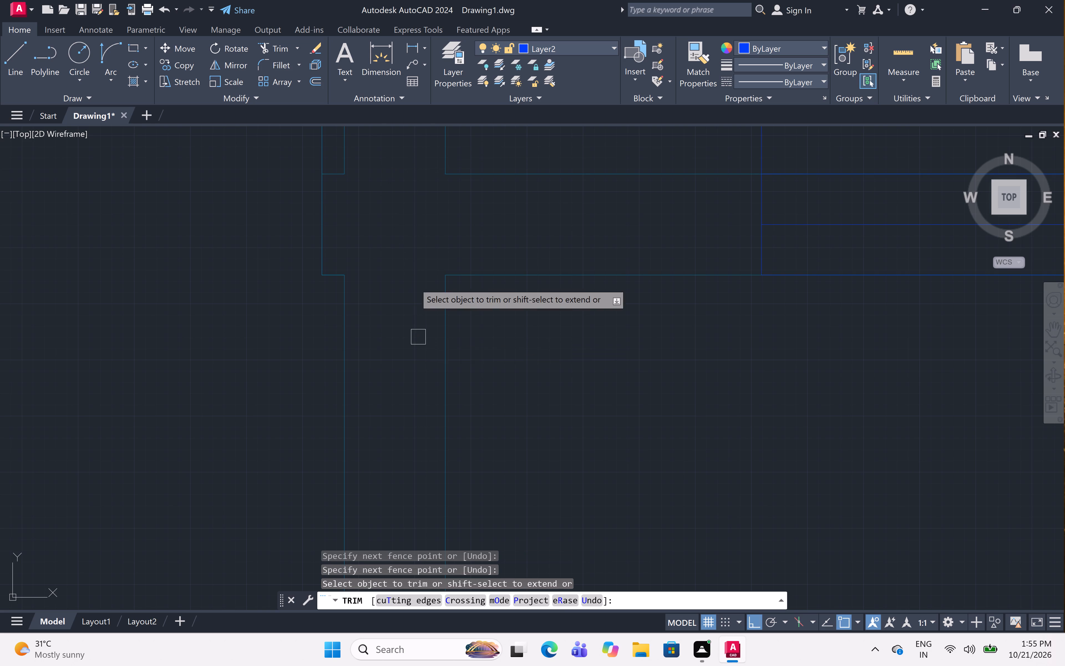
# Trim the crossing lines where the central dividing wall meets the top wall between the two projecting windows.
pyautogui.scroll(-8, 419, 245)
pyautogui.scroll(6, 620, 244)
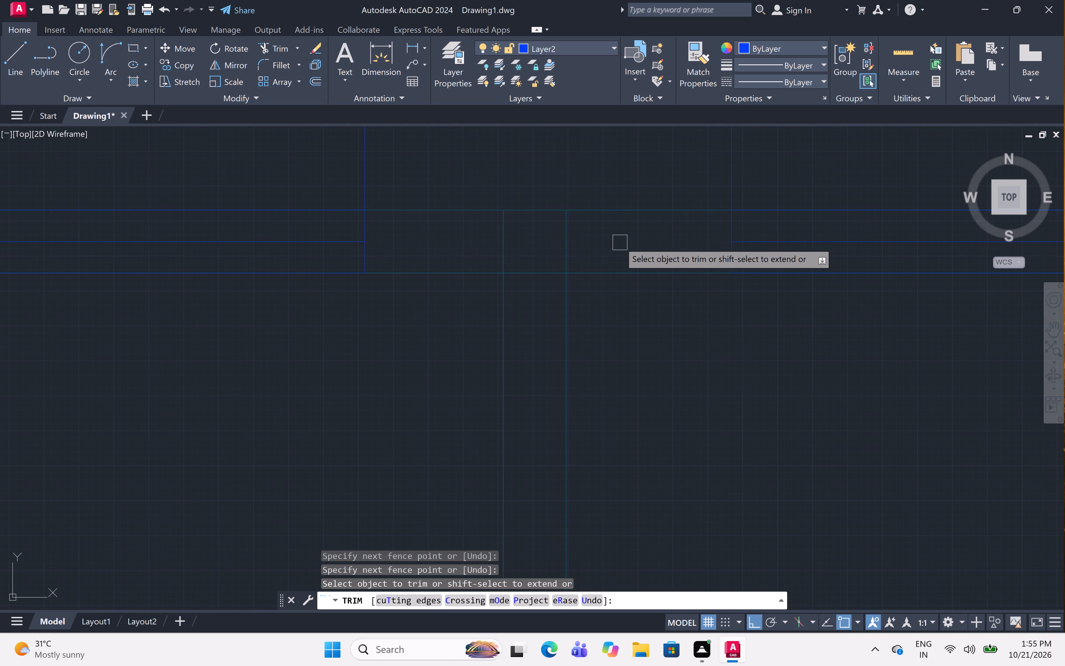
pyautogui.click(471, 241)
pyautogui.click(584, 241)
pyautogui.click(540, 250)
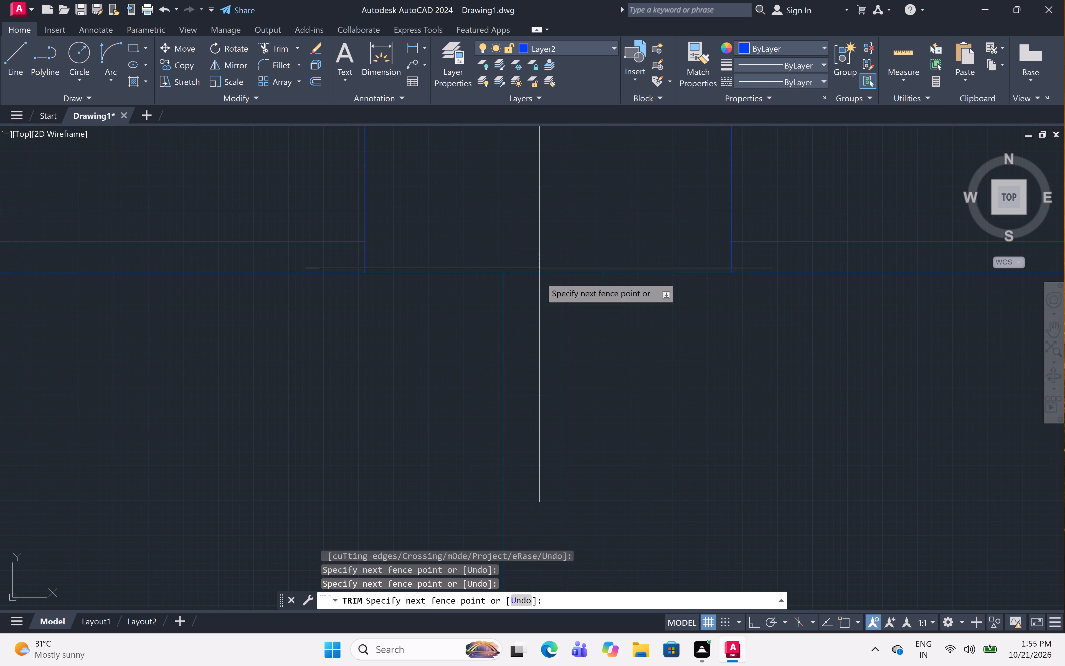
pyautogui.moveTo(532, 309); pyautogui.dragTo(532, 306)
# Trim the crossing lines where the top window wall meets the vertical wall beside the upper-right room's angled door.
pyautogui.scroll(-6, 541, 209)
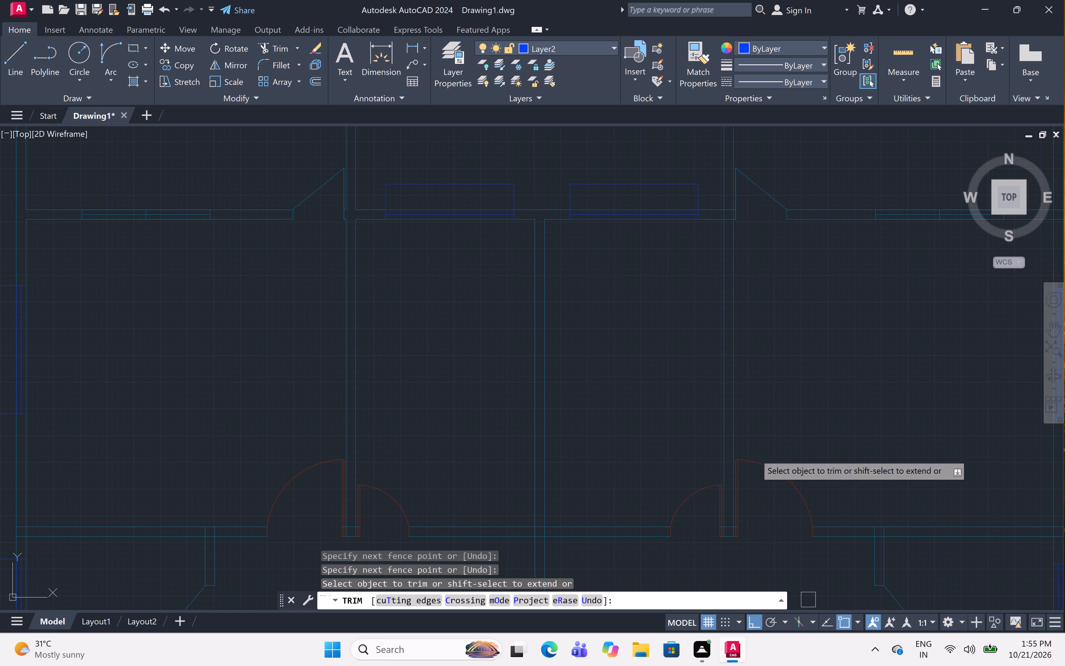
pyautogui.scroll(-1, 746, 232)
pyautogui.scroll(7, 731, 223)
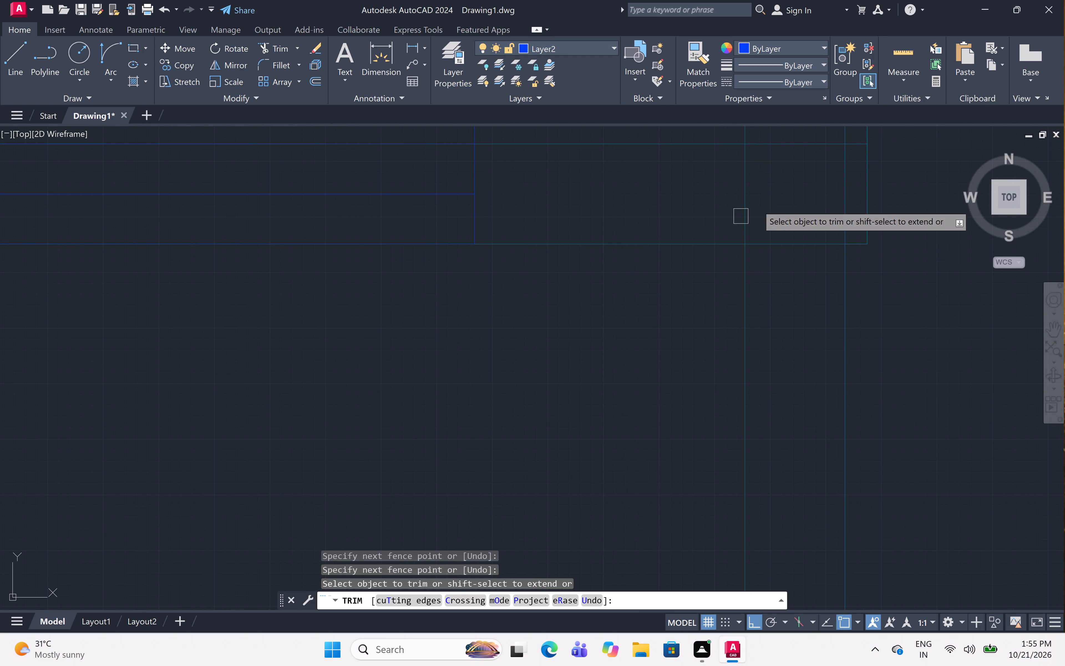
pyautogui.moveTo(769, 198); pyautogui.dragTo(623, 304, button='middle')
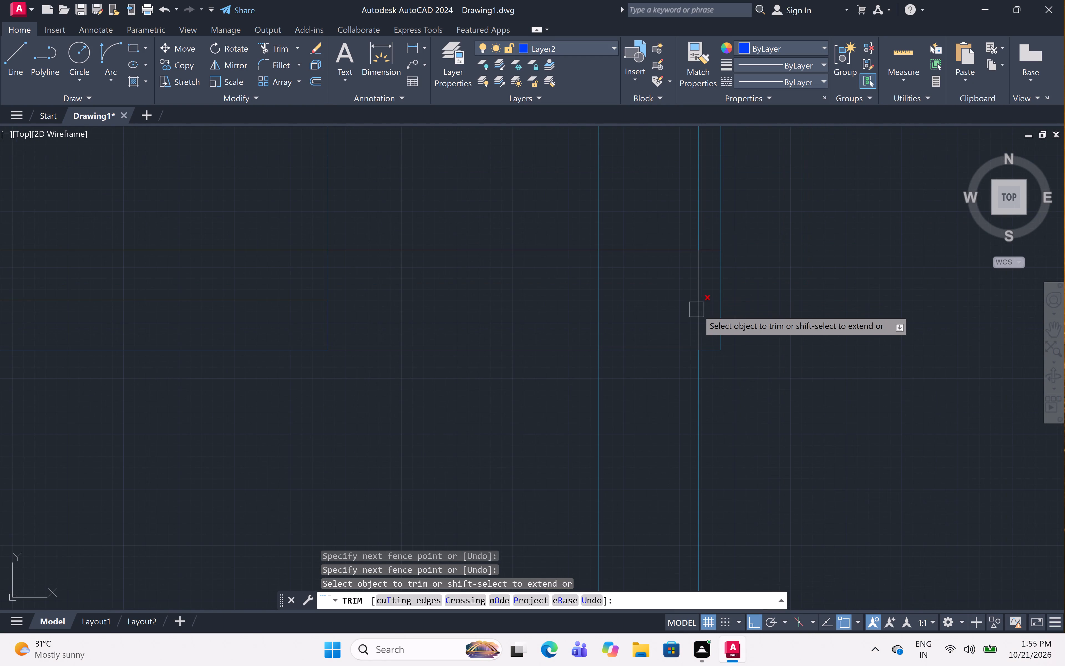
pyautogui.click(705, 307)
pyautogui.click(629, 312)
pyautogui.click(554, 309)
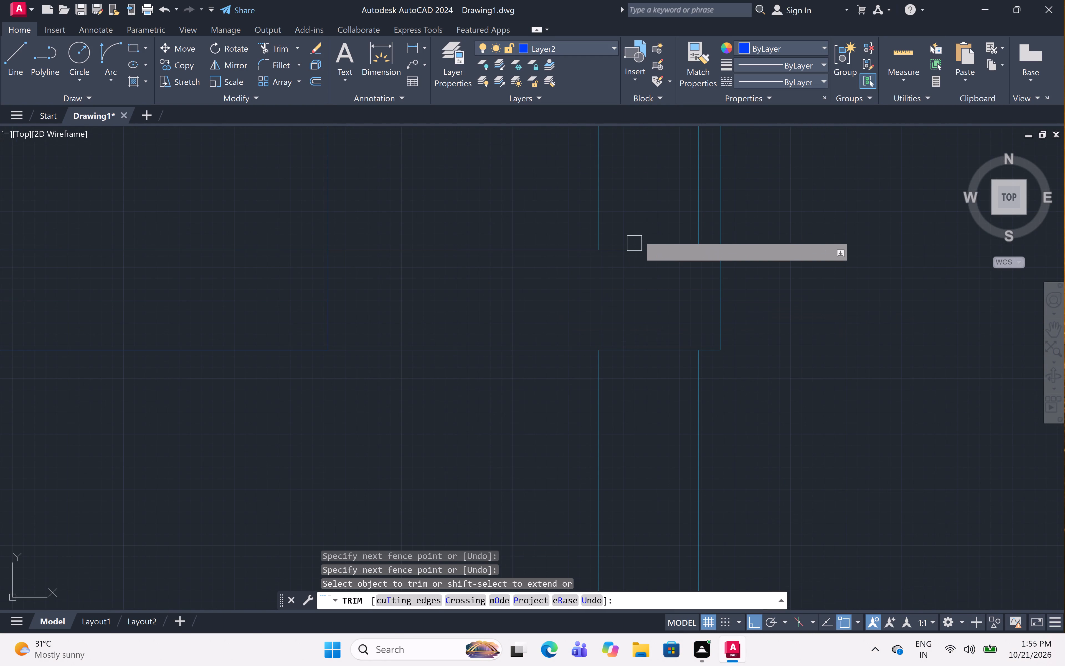
pyautogui.click(638, 232)
pyautogui.click(622, 367)
# Trim the crossing lines where the upper-right room's window wall meets the right exterior wall.
pyautogui.scroll(-6, 660, 263)
pyautogui.scroll(-2, 716, 312)
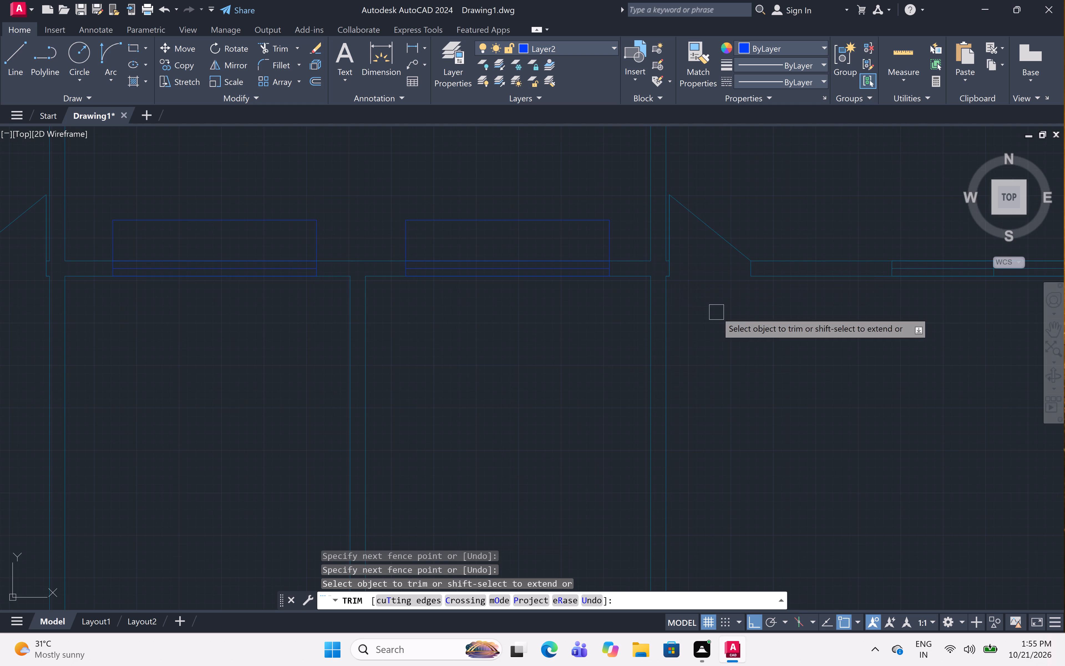
pyautogui.moveTo(716, 311); pyautogui.dragTo(612, 286, button='middle')
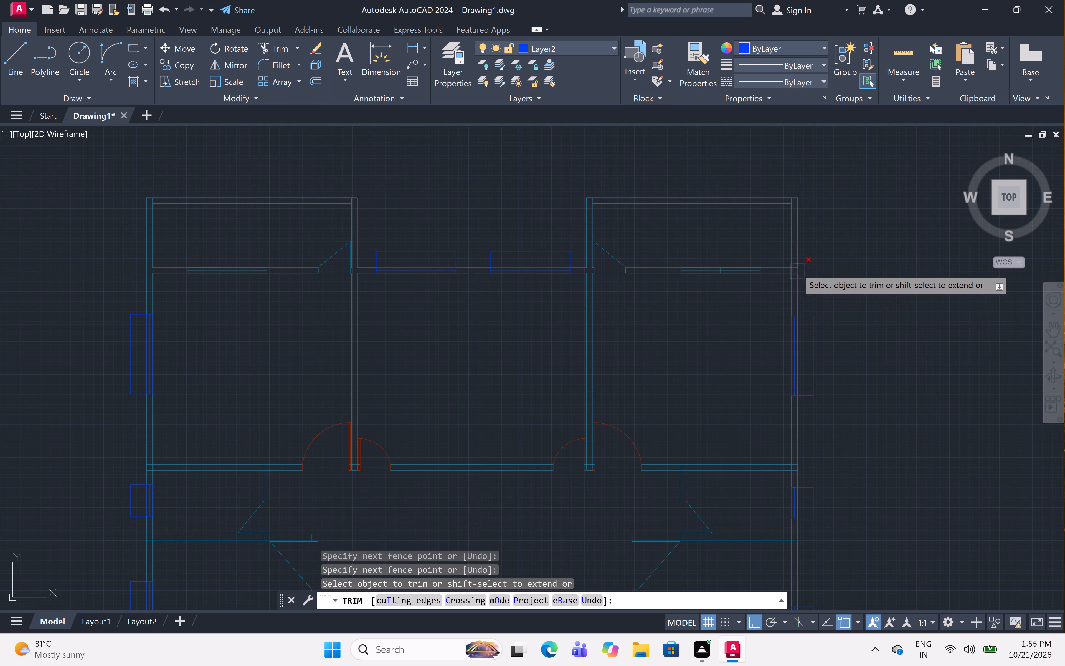
pyautogui.scroll(8, 797, 268)
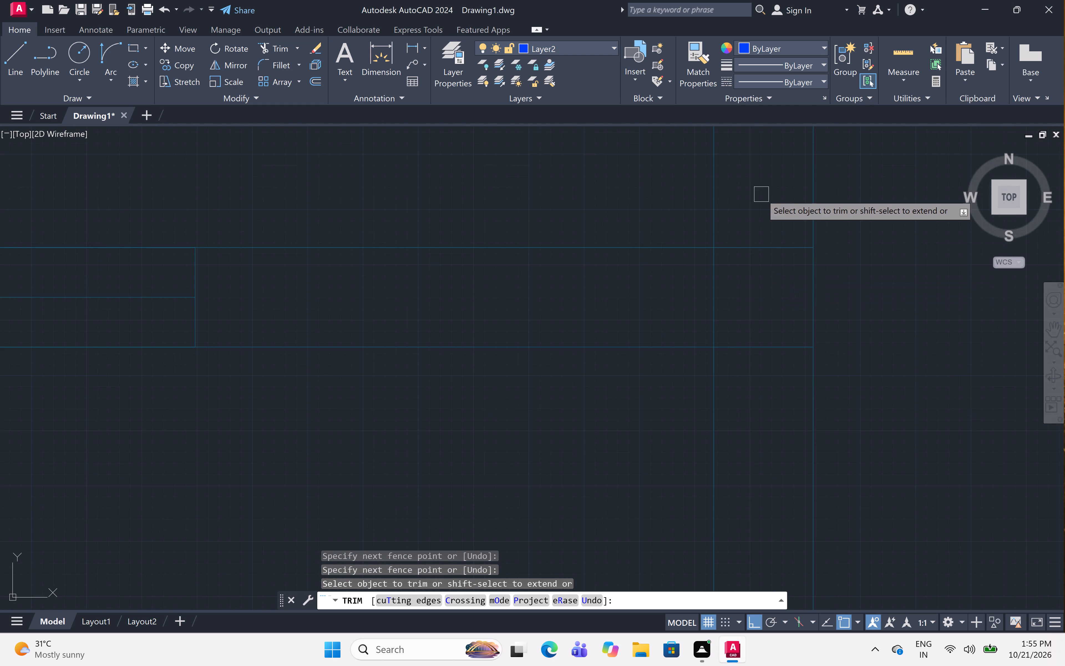
pyautogui.click(761, 194)
pyautogui.click(758, 390)
pyautogui.click(770, 312)
pyautogui.click(648, 306)
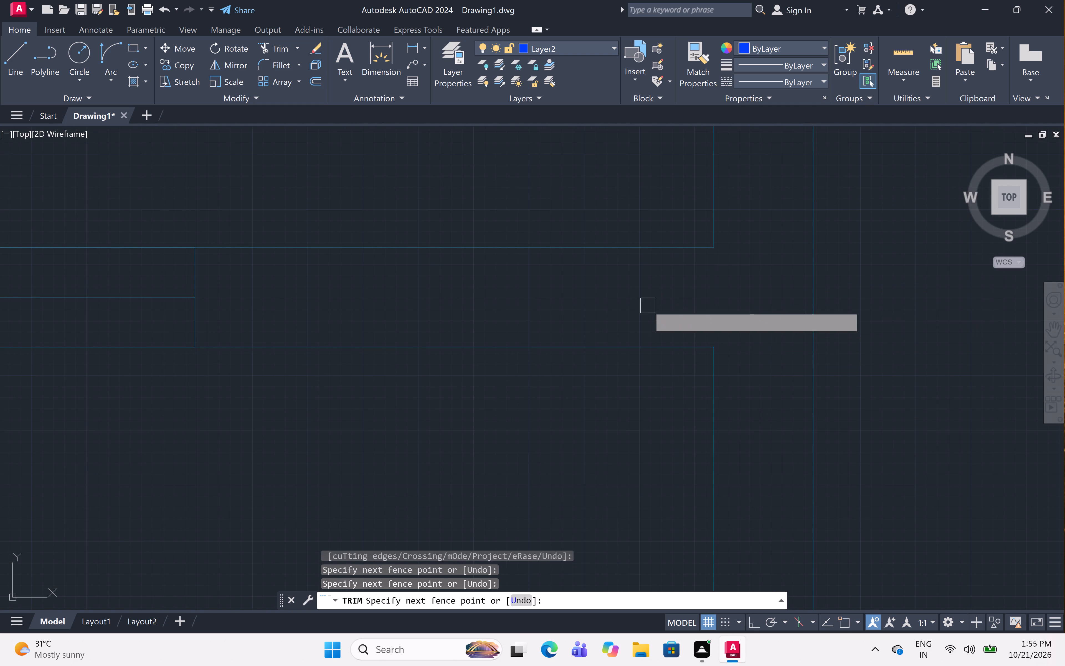
# Trim the crossing lines where the left exterior wall meets the horizontal wall just above its small second window.
pyautogui.scroll(-7, 905, 241)
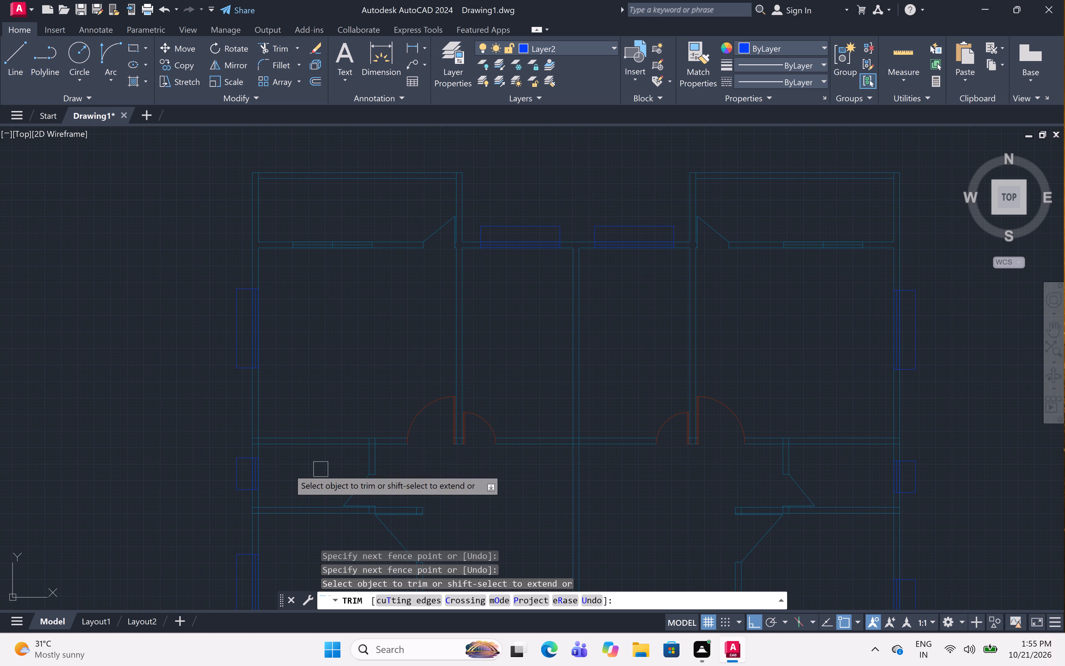
pyautogui.scroll(7, 257, 452)
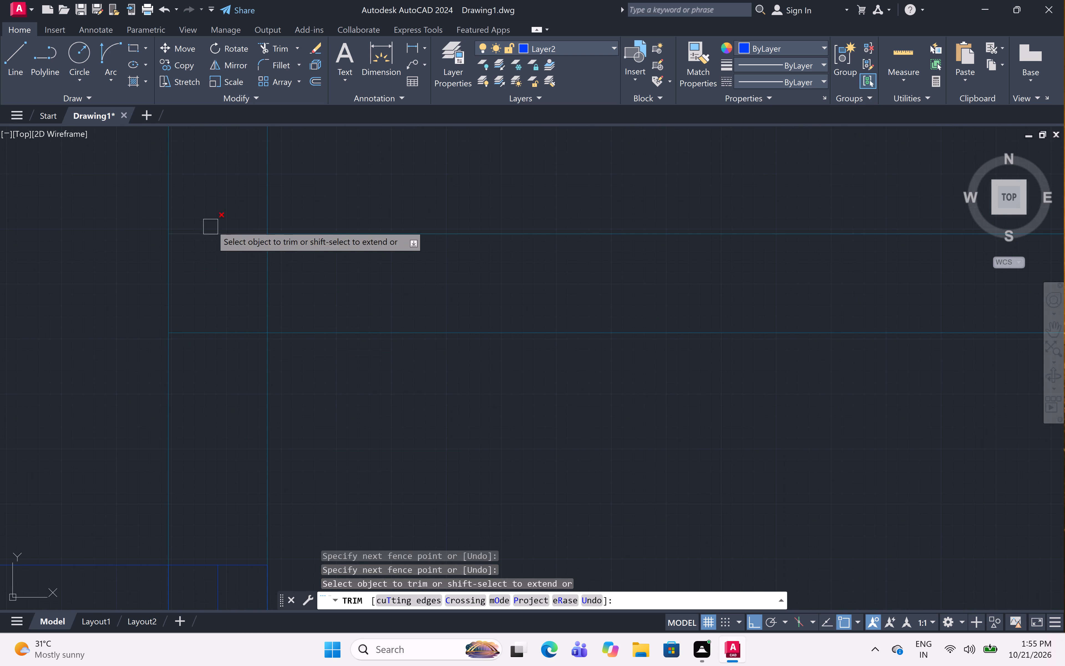
pyautogui.click(216, 203)
pyautogui.click(216, 384)
pyautogui.click(222, 301)
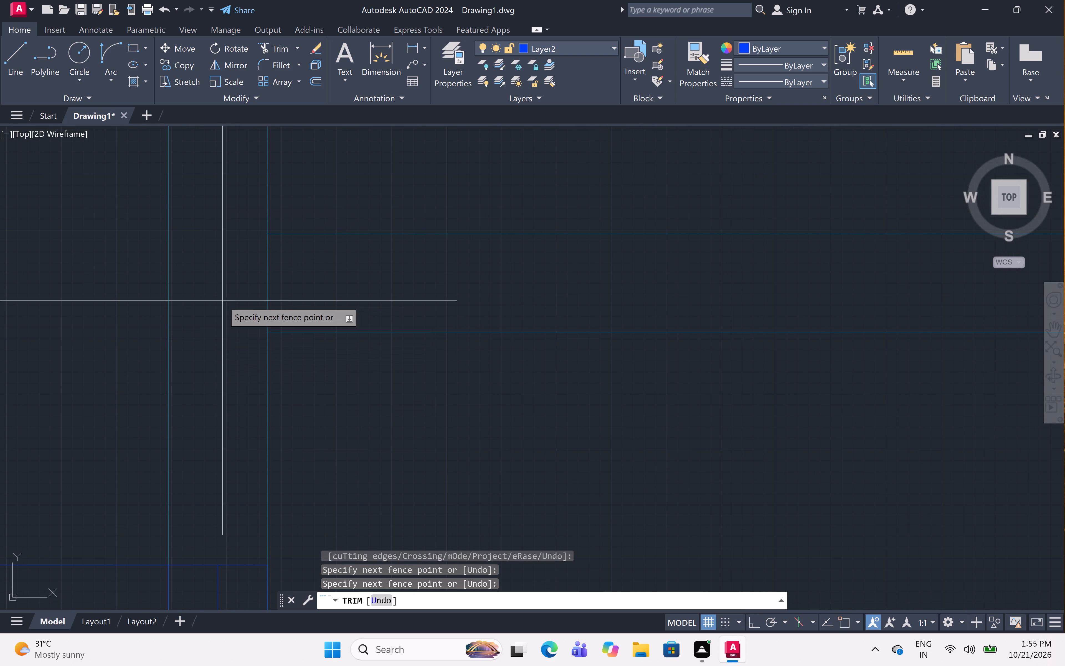
pyautogui.click(322, 323)
# Trim the crossing lines where that horizontal wall meets the short vertical wall of the small left room.
pyautogui.scroll(-7, 311, 290)
pyautogui.scroll(-2, 458, 344)
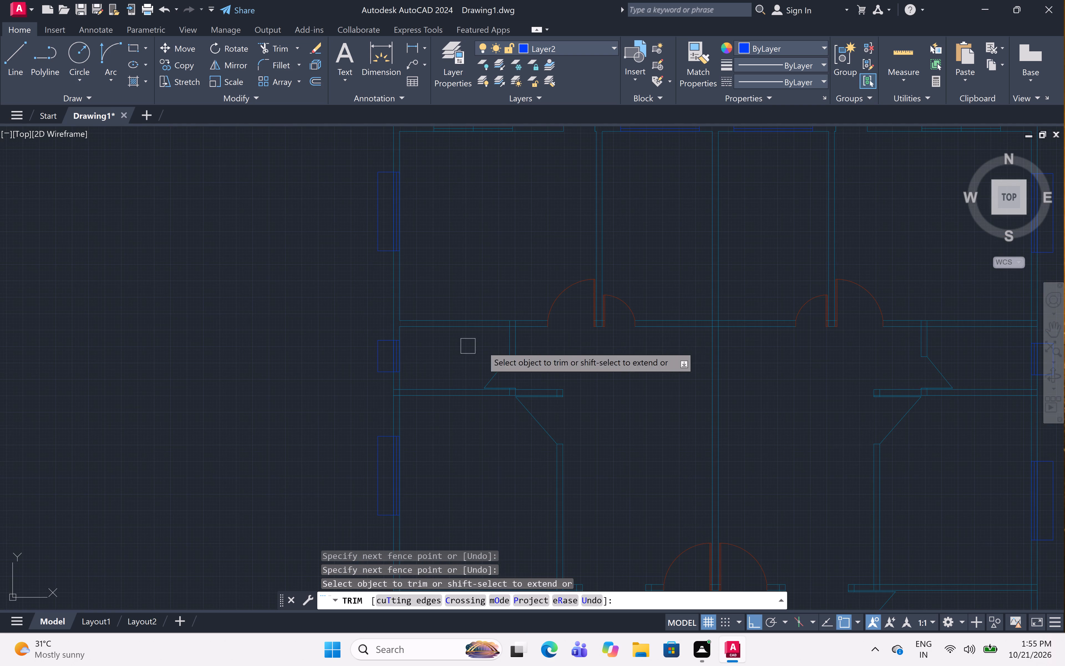
pyautogui.scroll(6, 519, 324)
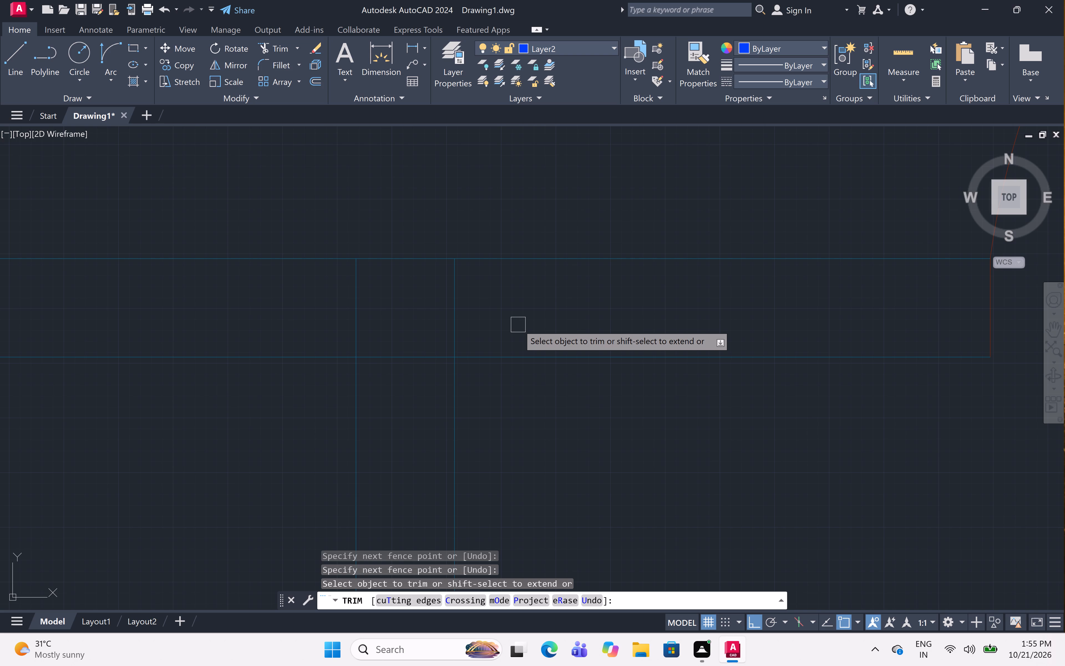
pyautogui.click(502, 319)
pyautogui.click(290, 318)
pyautogui.click(380, 322)
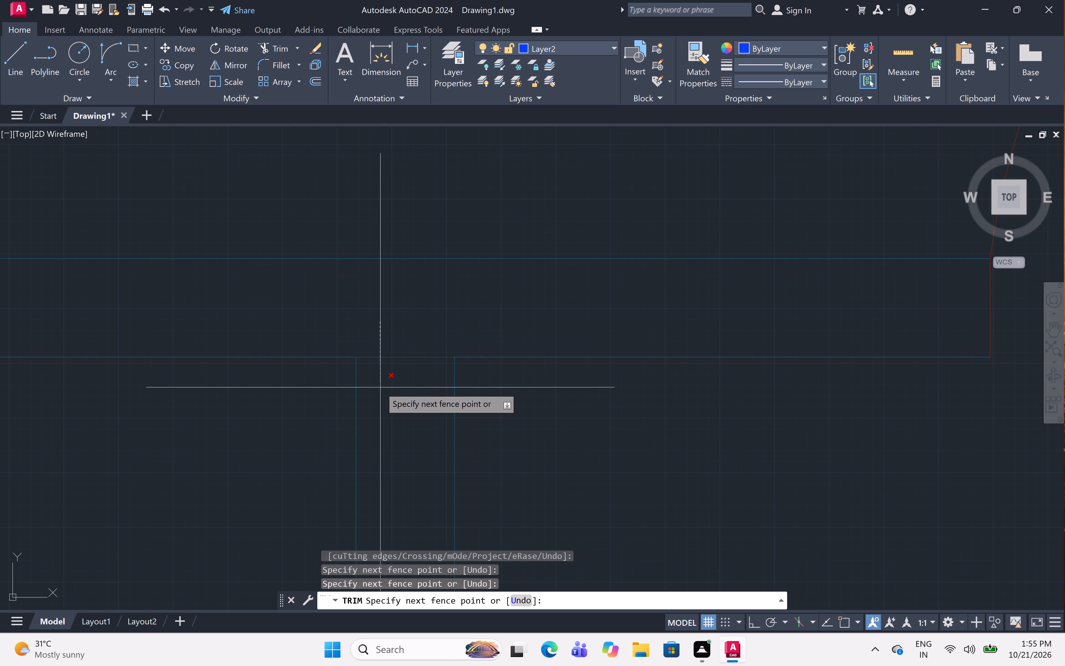
pyautogui.click(380, 388)
# Trim the crossing lines at the wall end between the left pair of swing doors, where vertical and horizontal walls meet.
pyautogui.scroll(-5, 382, 345)
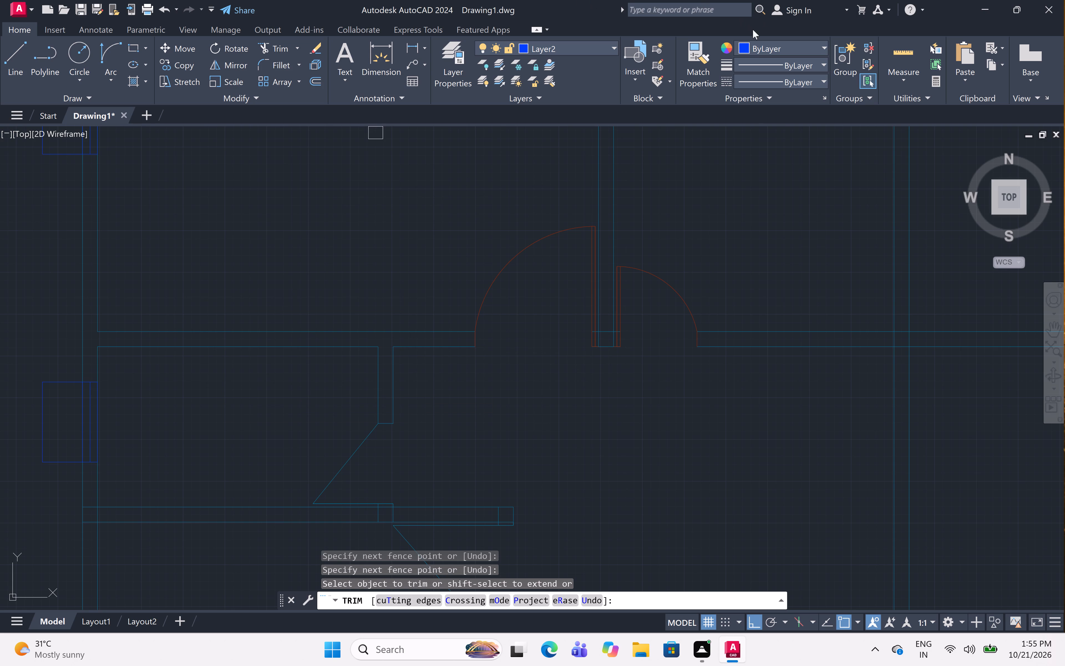
pyautogui.scroll(-3, 438, 365)
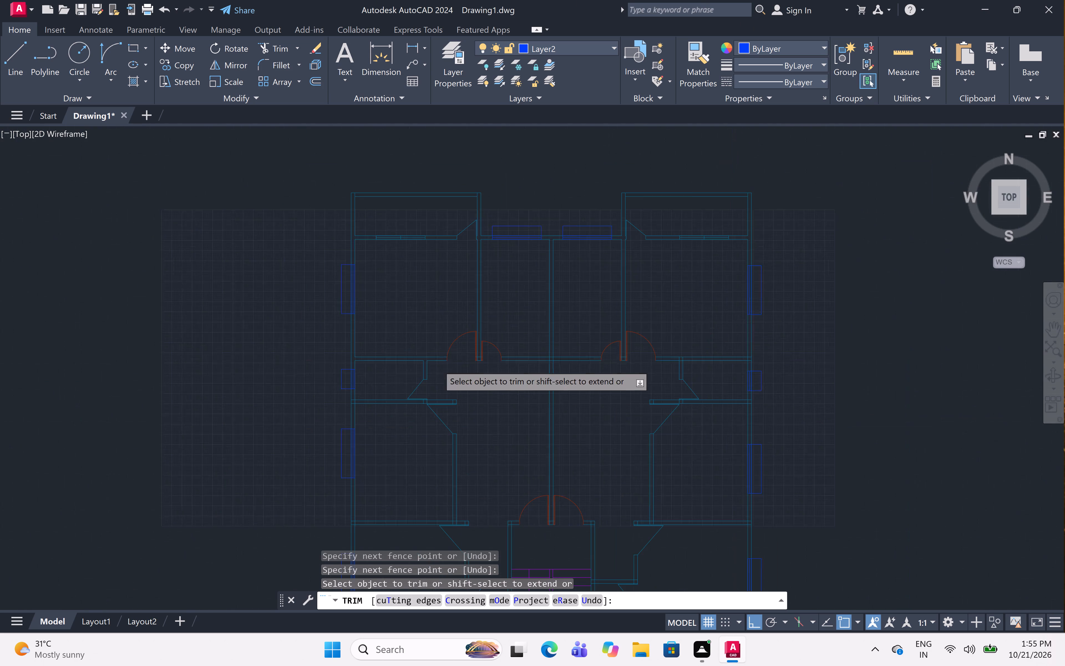
pyautogui.scroll(5, 470, 361)
pyautogui.scroll(4, 519, 335)
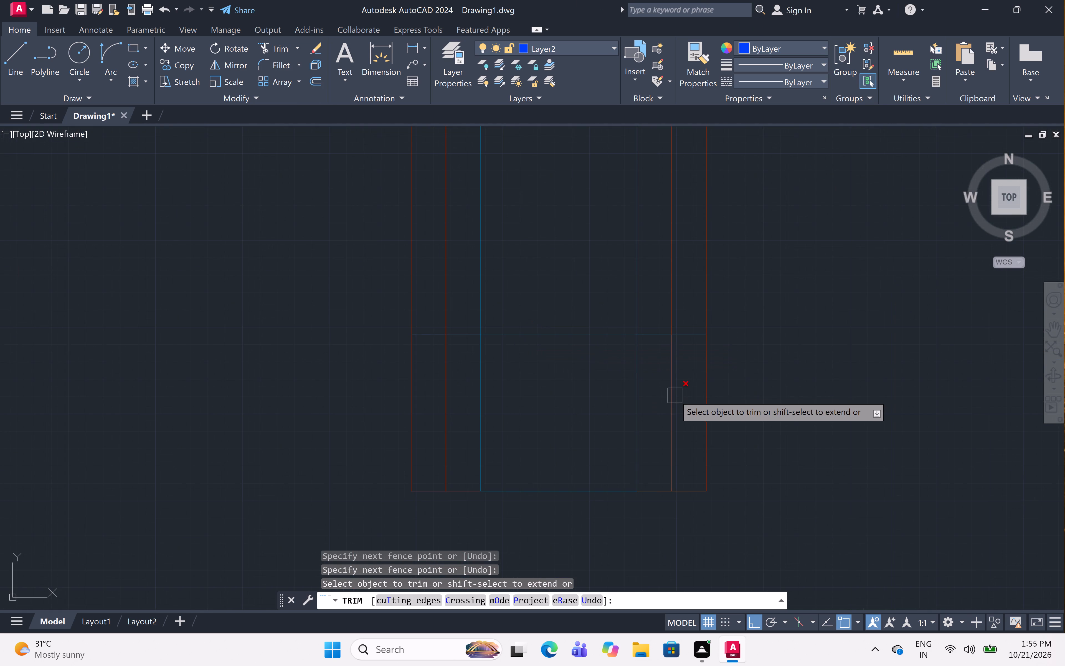
pyautogui.click(655, 384)
pyautogui.click(472, 415)
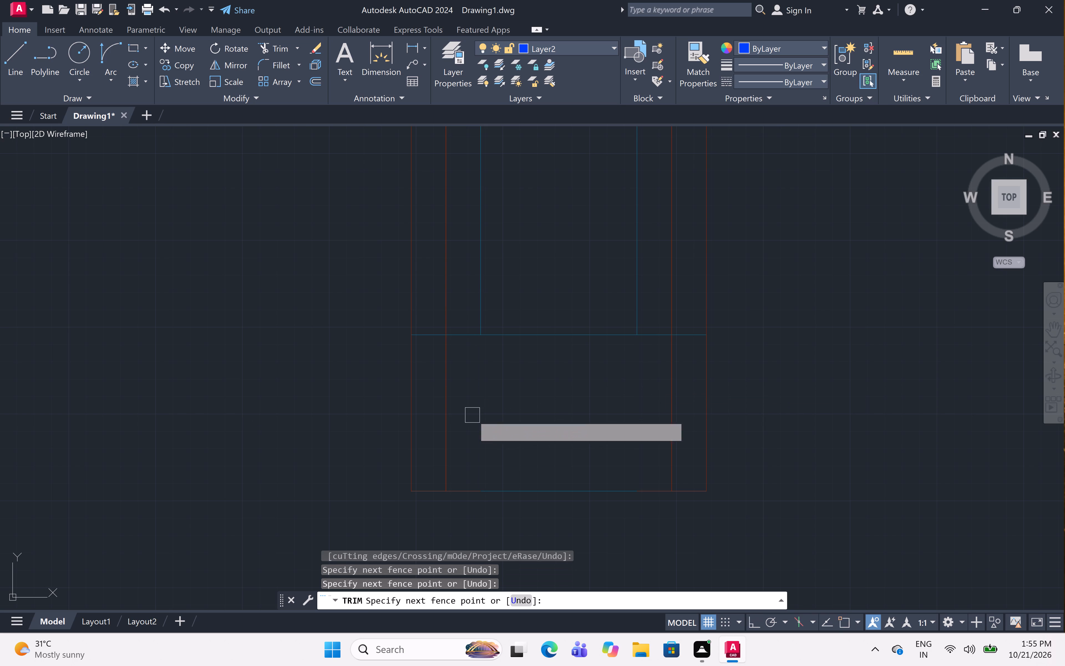
pyautogui.click(554, 285)
pyautogui.click(585, 362)
# Trim the crossing lines where the central vertical wall meets the horizontal wall between the two pairs of swing doors.
pyautogui.scroll(-7, 531, 322)
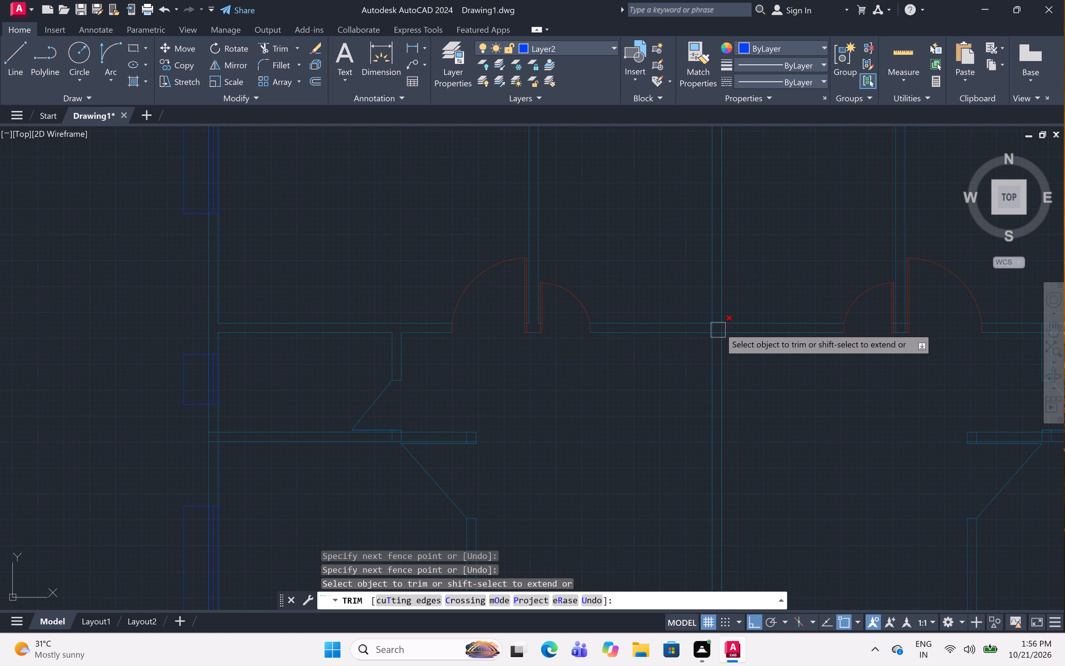
pyautogui.scroll(6, 720, 326)
pyautogui.moveTo(770, 351); pyautogui.dragTo(764, 349)
pyautogui.click(548, 371)
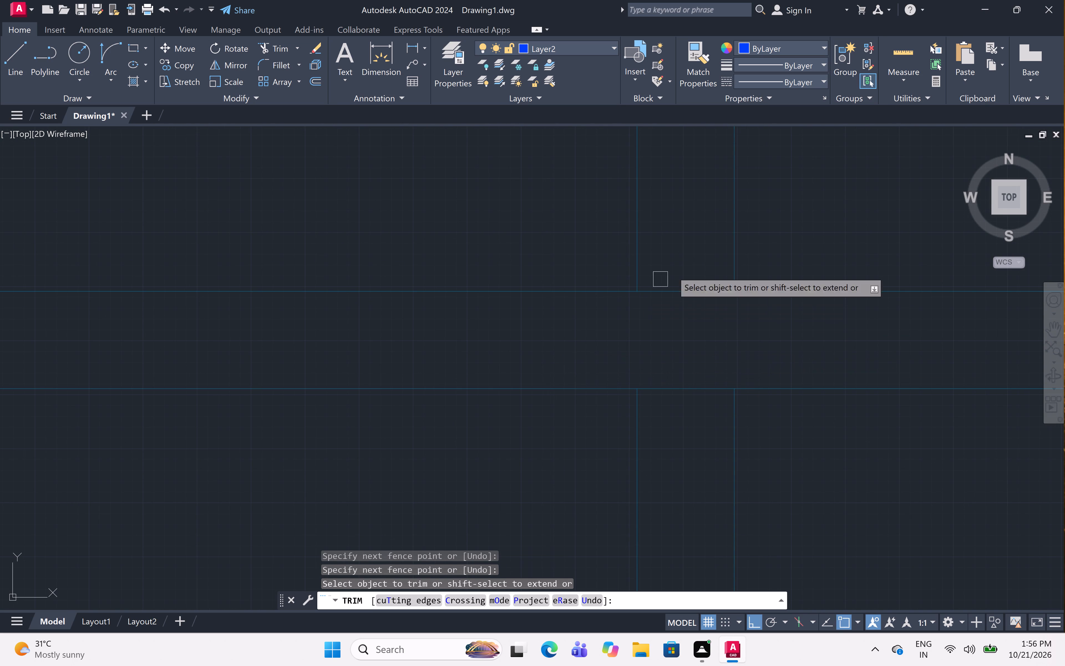
pyautogui.click(710, 244)
pyautogui.click(695, 403)
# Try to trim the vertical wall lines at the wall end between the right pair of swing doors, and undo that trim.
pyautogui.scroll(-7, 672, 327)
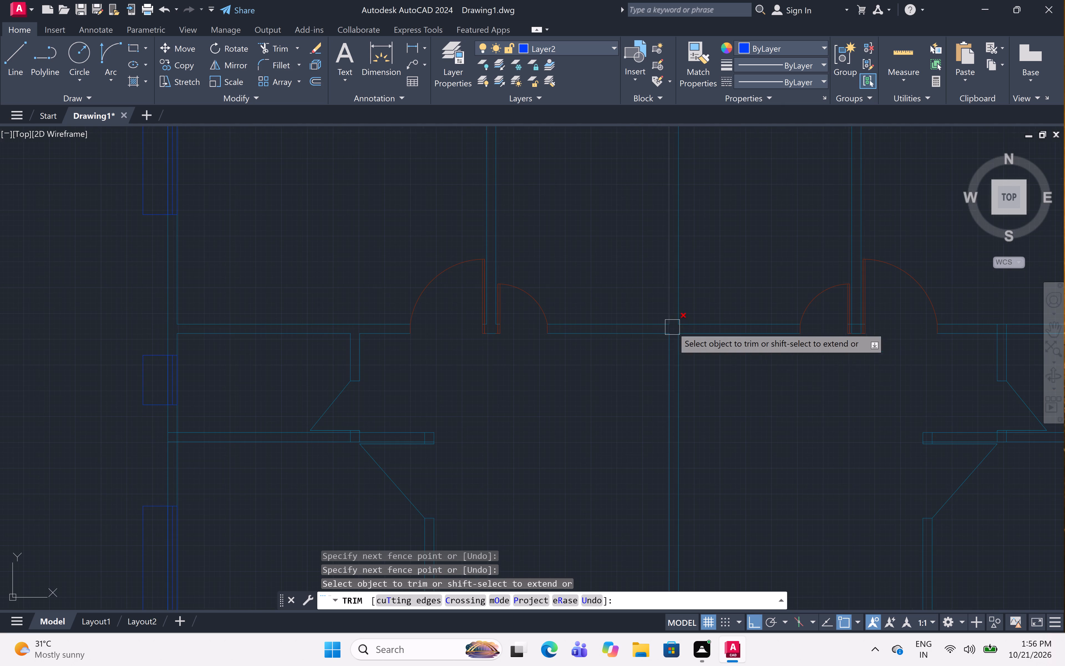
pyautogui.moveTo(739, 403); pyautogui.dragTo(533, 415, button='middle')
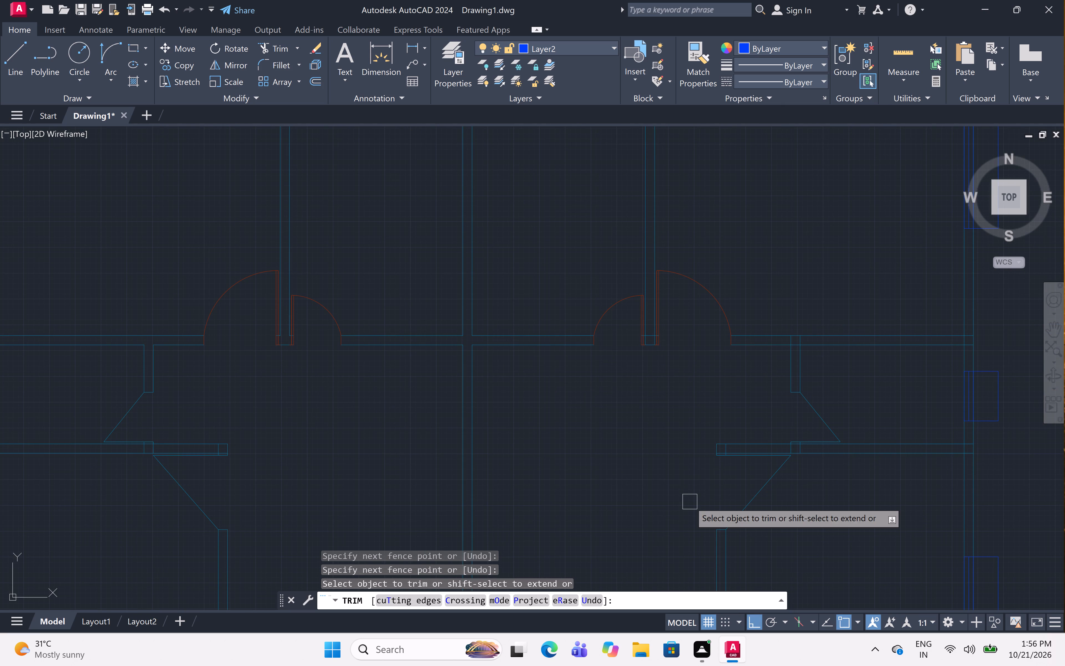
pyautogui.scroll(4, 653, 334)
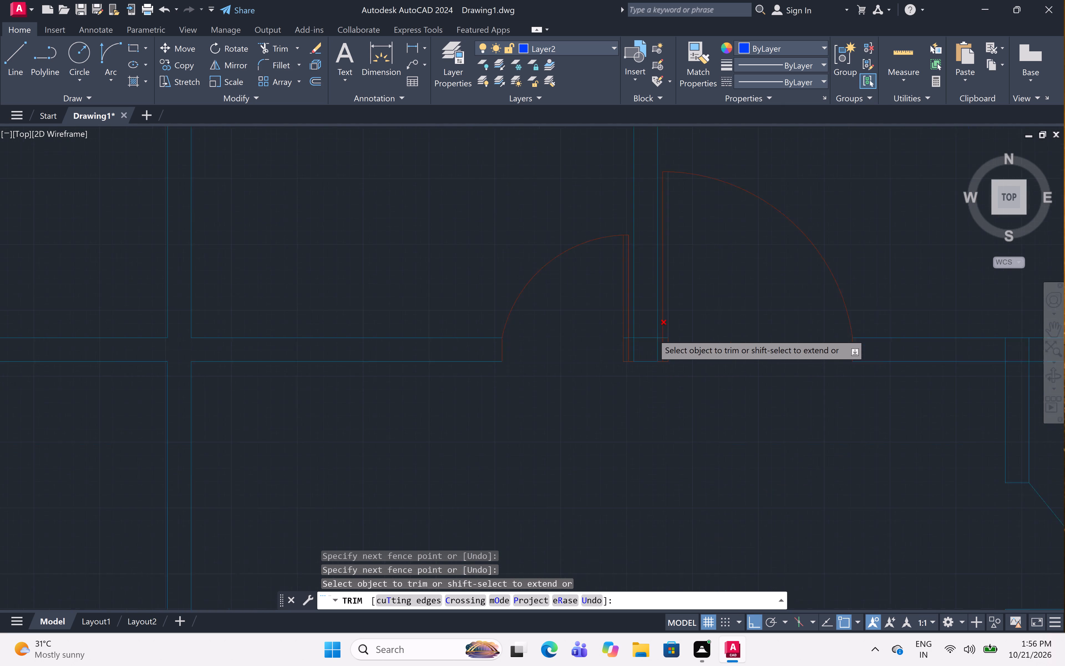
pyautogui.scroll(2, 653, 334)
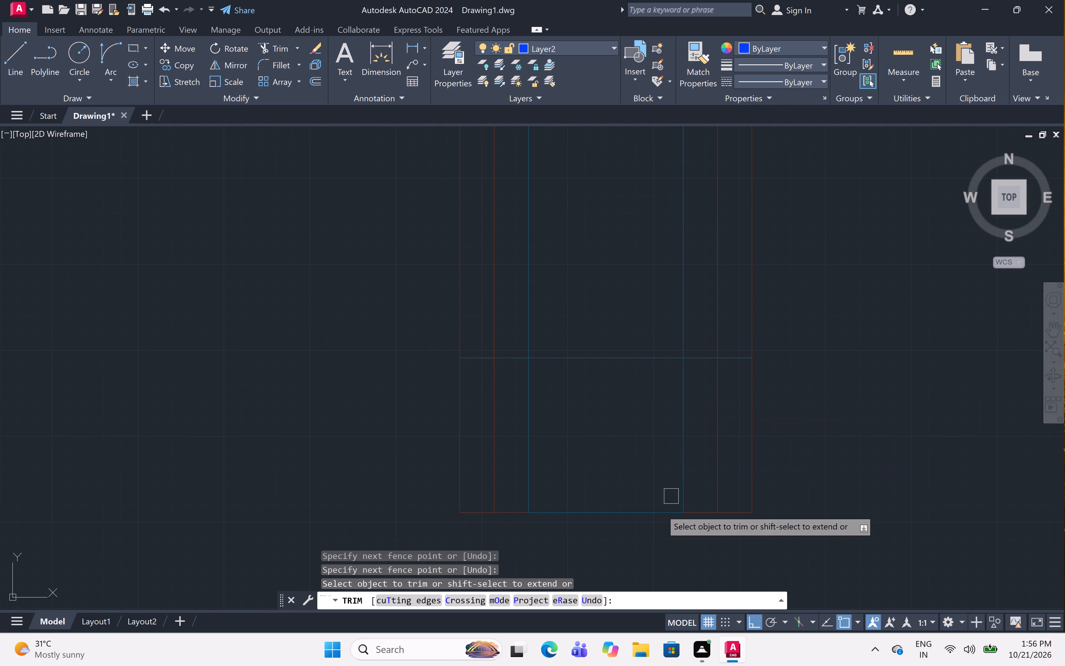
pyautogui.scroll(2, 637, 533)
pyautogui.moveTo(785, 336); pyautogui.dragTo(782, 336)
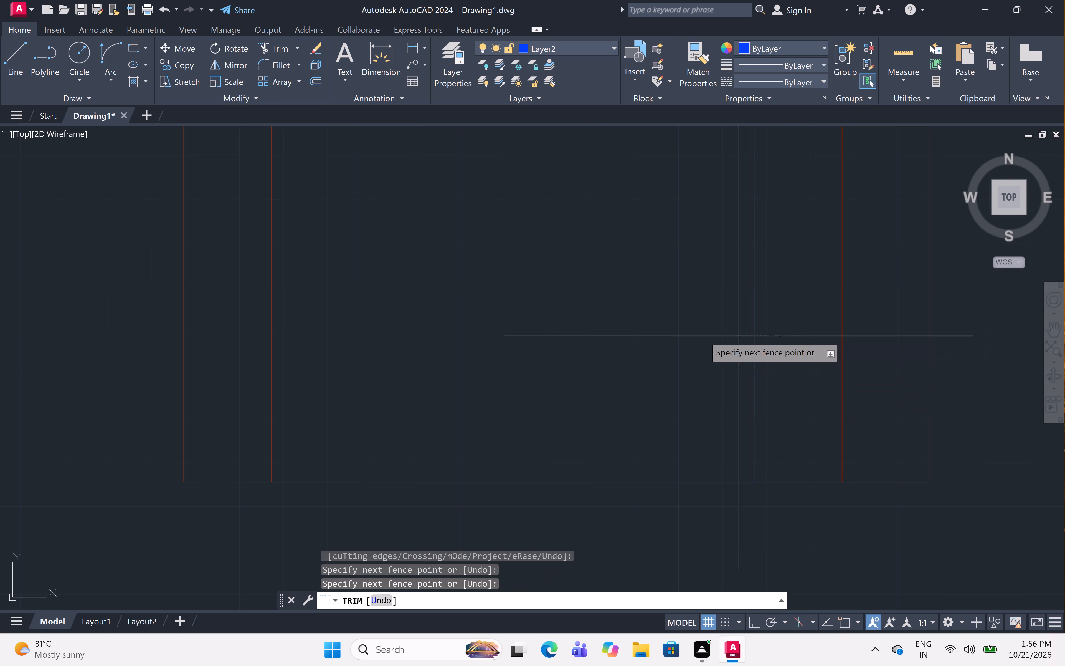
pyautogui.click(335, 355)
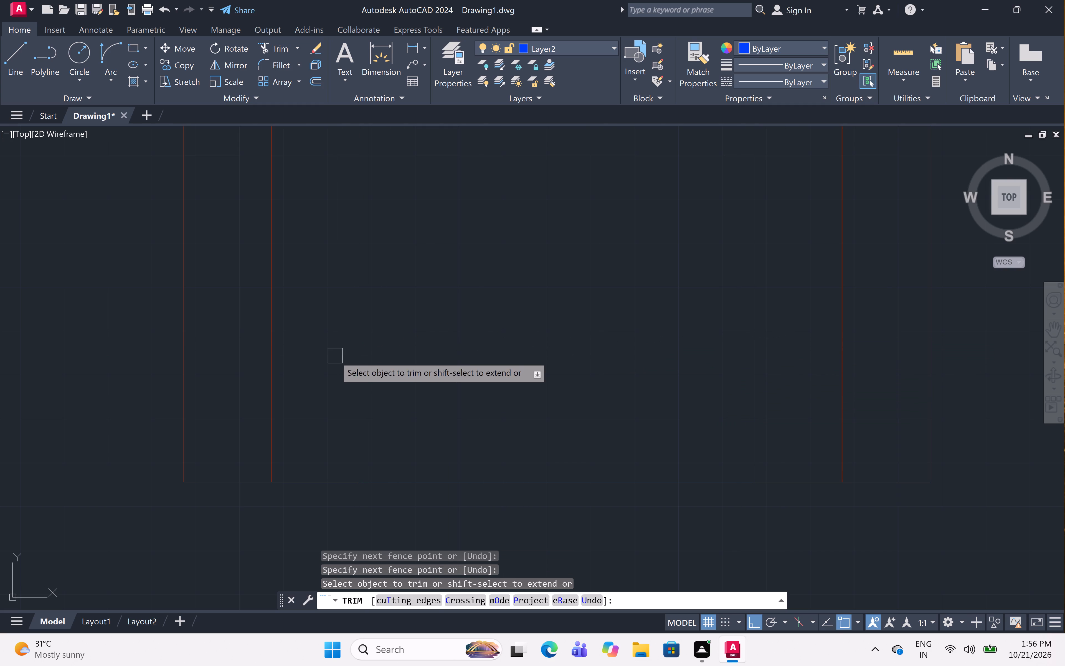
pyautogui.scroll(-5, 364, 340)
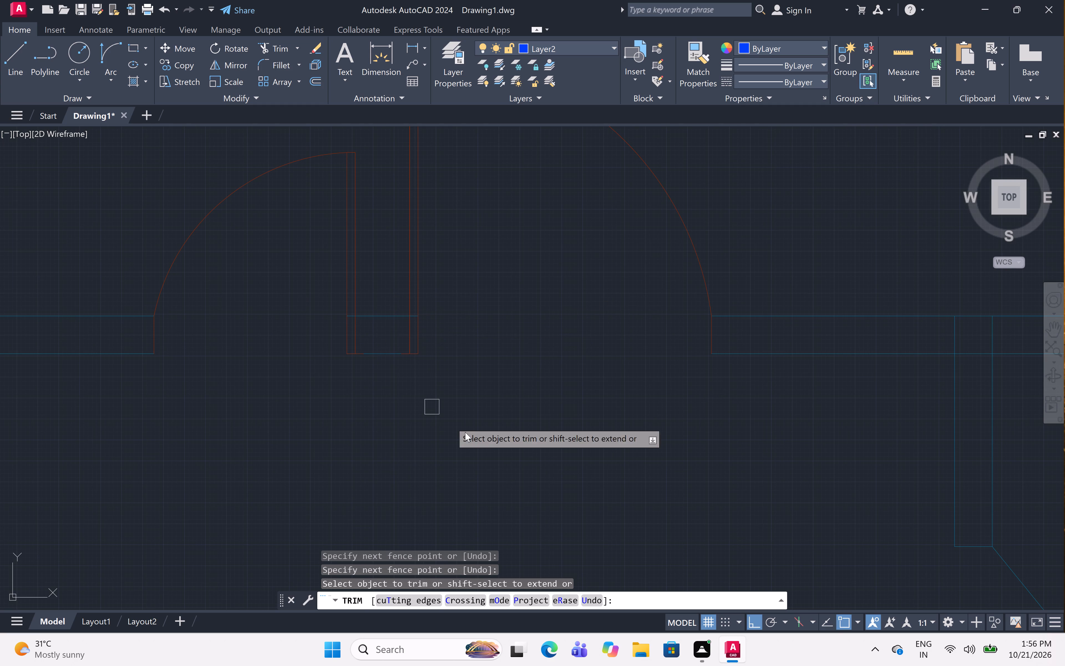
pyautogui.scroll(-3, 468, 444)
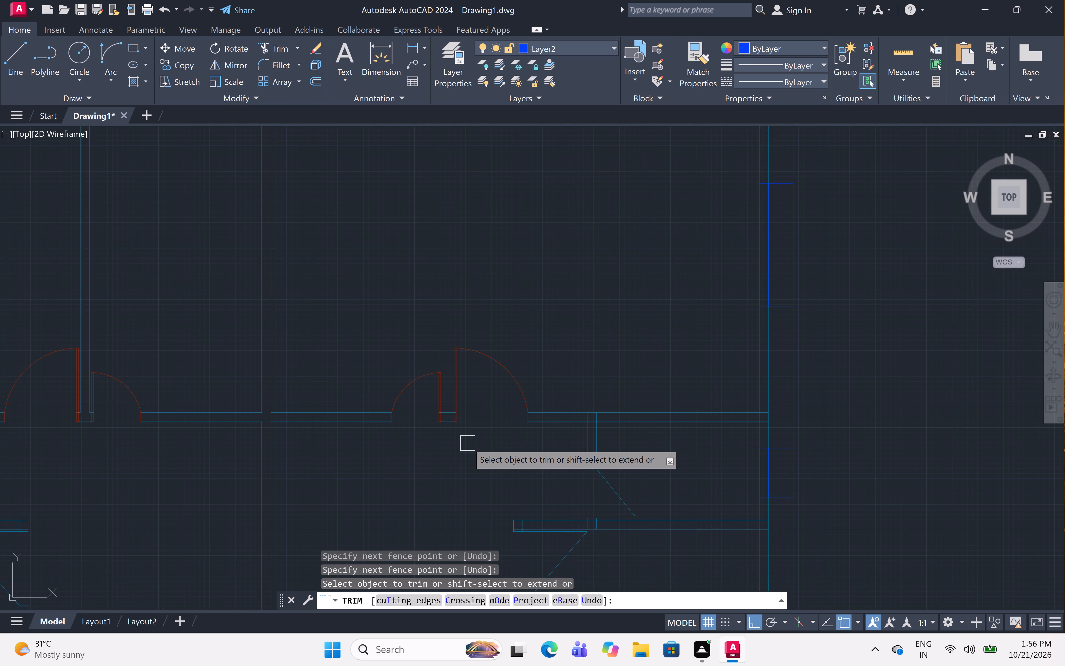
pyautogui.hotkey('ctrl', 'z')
# Trim the crossing lines at the wall end between the right pair of swing doors, where vertical and horizontal walls meet.
pyautogui.scroll(-6, 431, 366)
pyautogui.scroll(-4, 569, 383)
pyautogui.scroll(6, 601, 380)
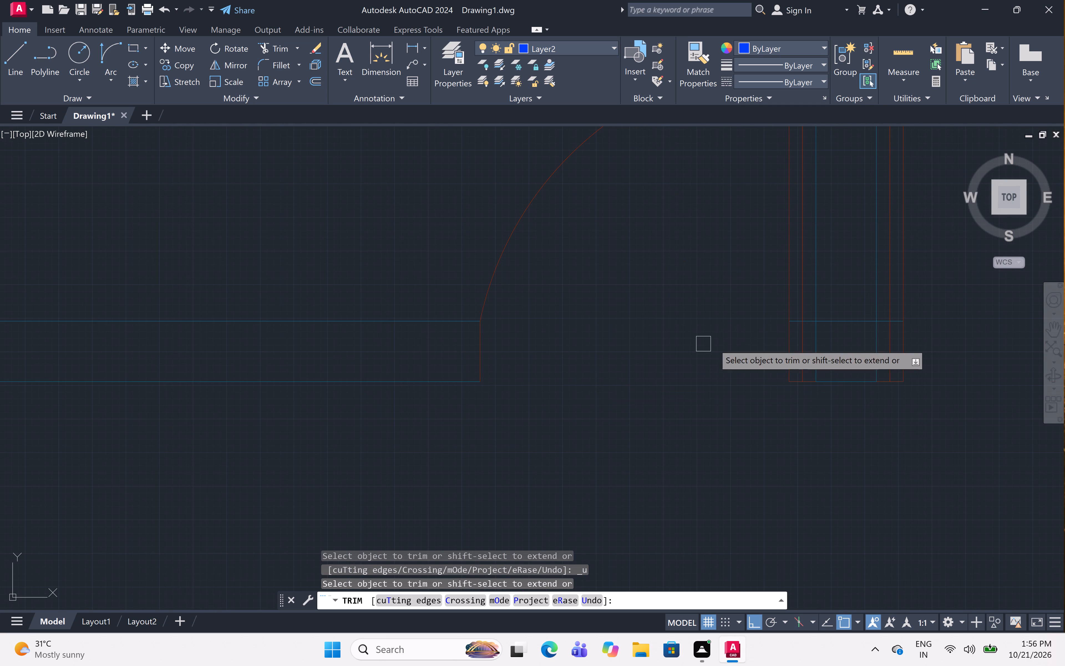
pyautogui.scroll(2, 905, 352)
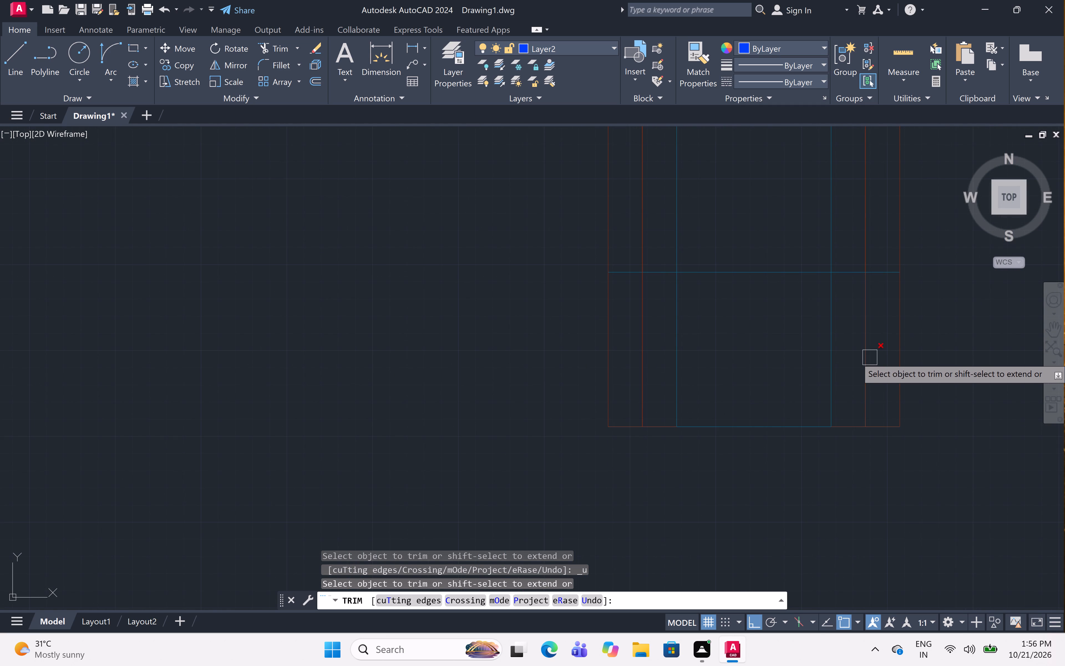
pyautogui.click(851, 351)
pyautogui.click(660, 346)
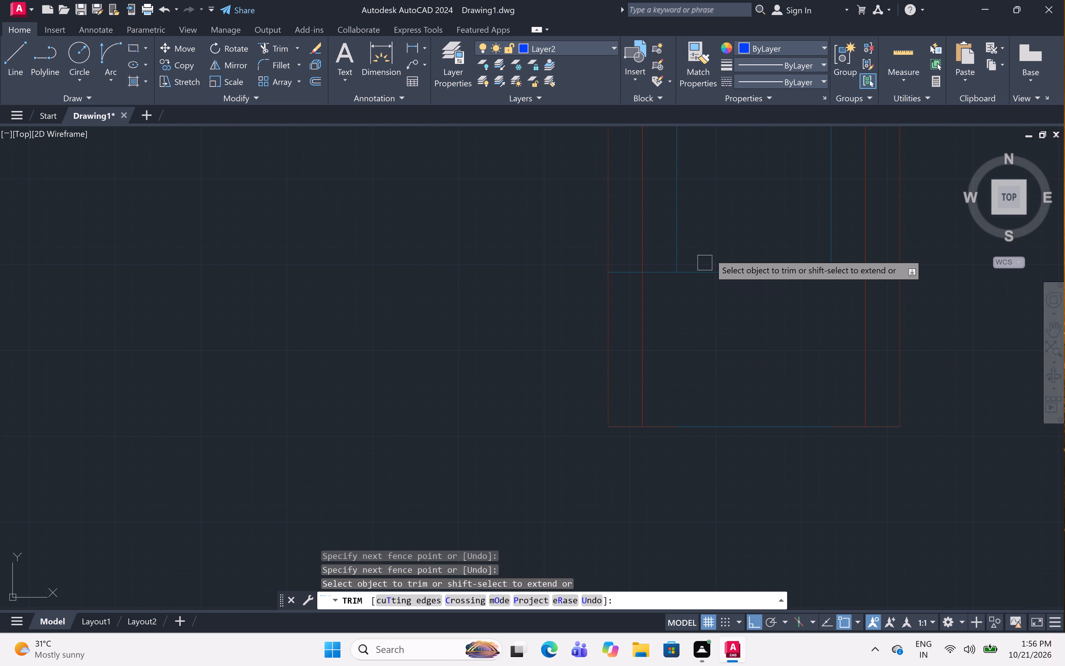
pyautogui.click(716, 243)
pyautogui.click(734, 298)
# Trim the crossing lines where the small right room's short vertical wall meets the horizontal wall above it.
pyautogui.scroll(-11, 727, 282)
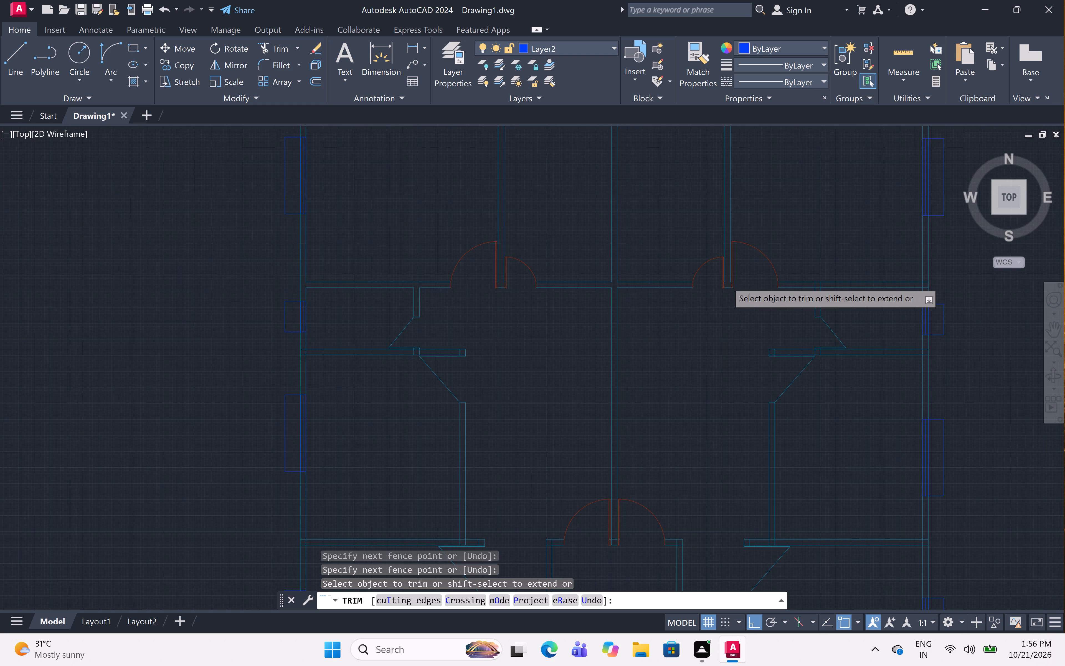
pyautogui.scroll(9, 766, 283)
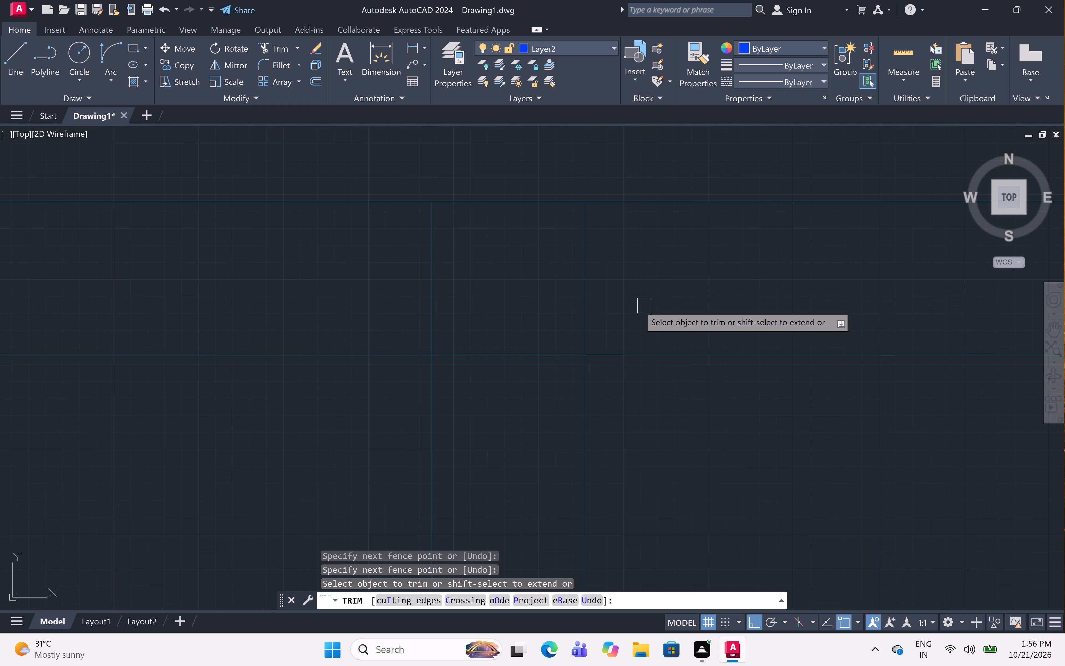
pyautogui.click(383, 307)
pyautogui.click(668, 278)
pyautogui.click(460, 318)
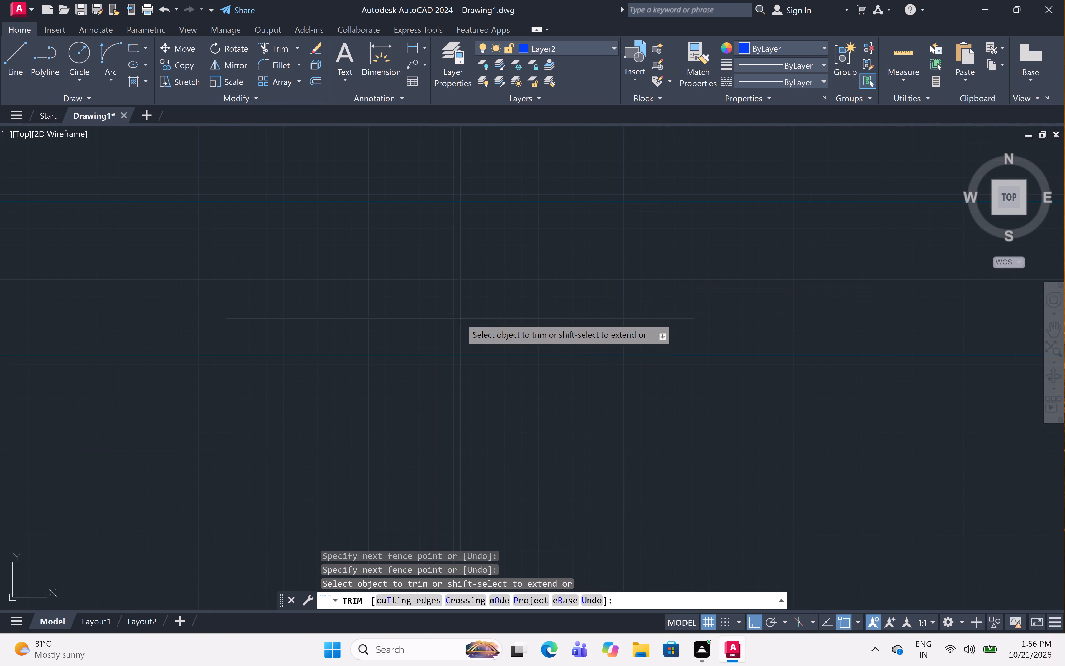
pyautogui.click(495, 381)
# Trim the crossing lines where the right exterior wall meets the horizontal wall just above its small second window.
pyautogui.scroll(-8, 481, 349)
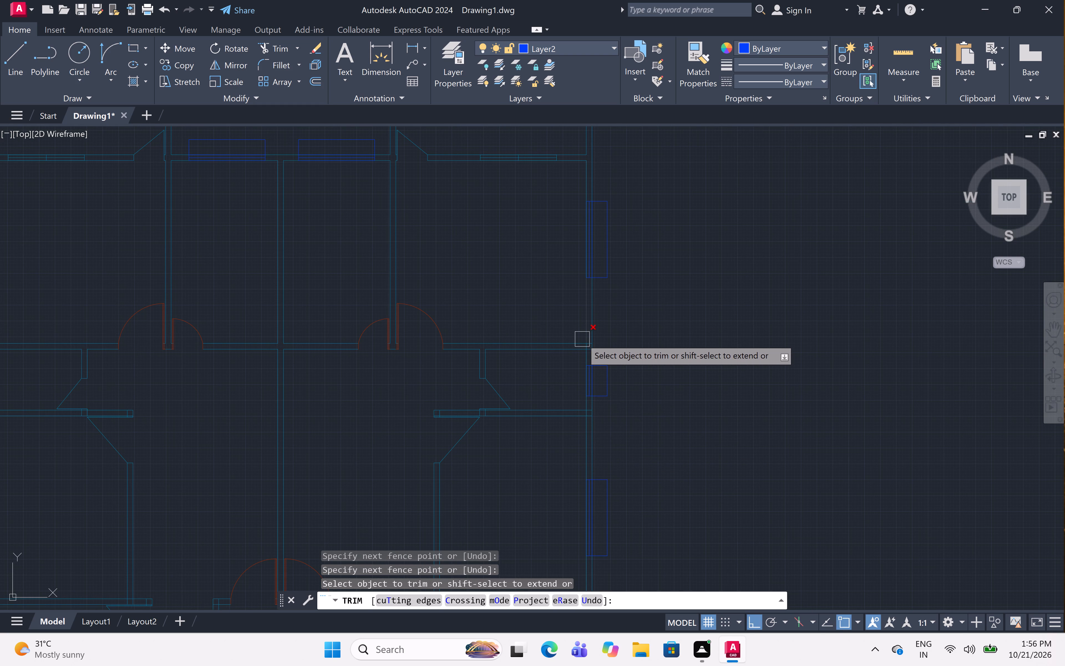
pyautogui.scroll(7, 589, 349)
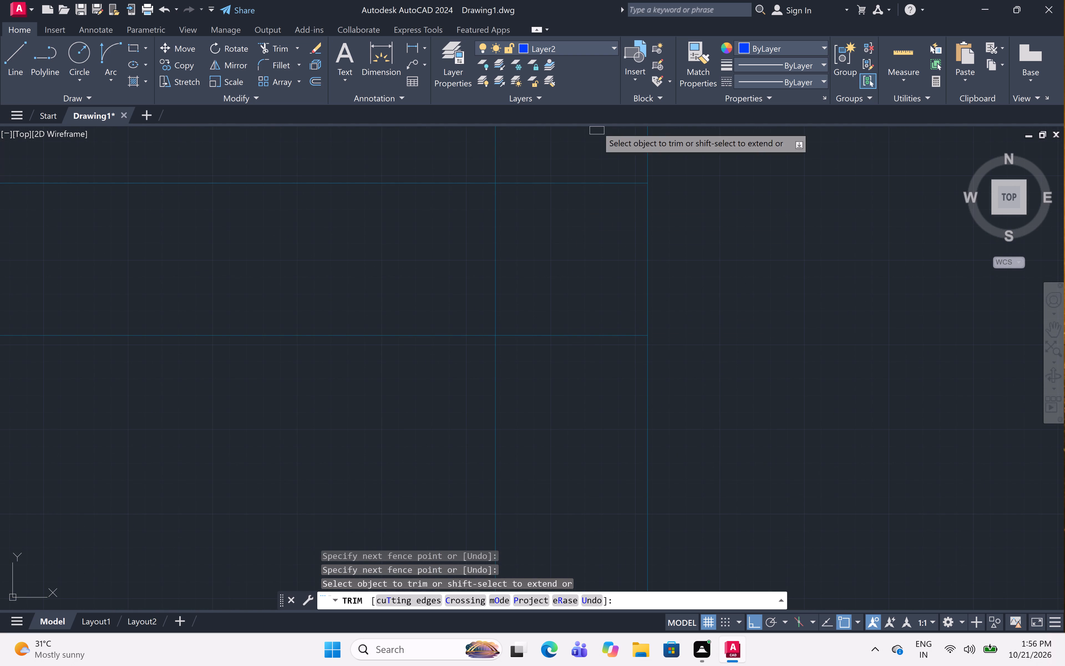
pyautogui.click(593, 157)
pyautogui.moveTo(605, 410); pyautogui.dragTo(603, 404)
pyautogui.click(556, 273)
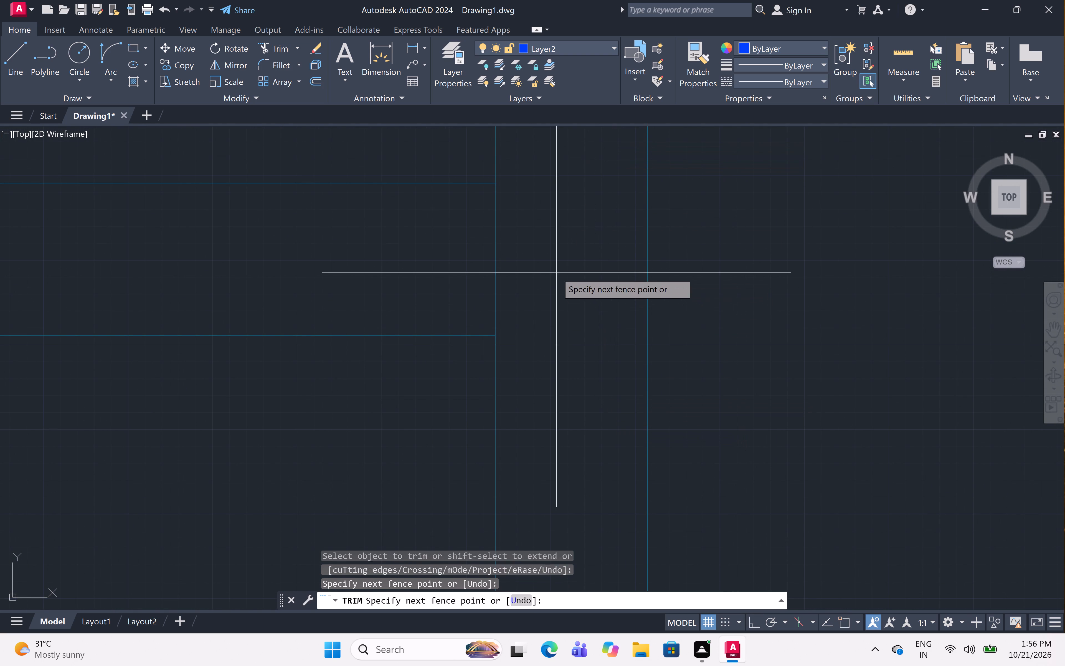
pyautogui.click(424, 262)
# Trim the crossing lines where the right exterior wall meets the horizontal wall just below its small second window.
pyautogui.scroll(-7, 613, 313)
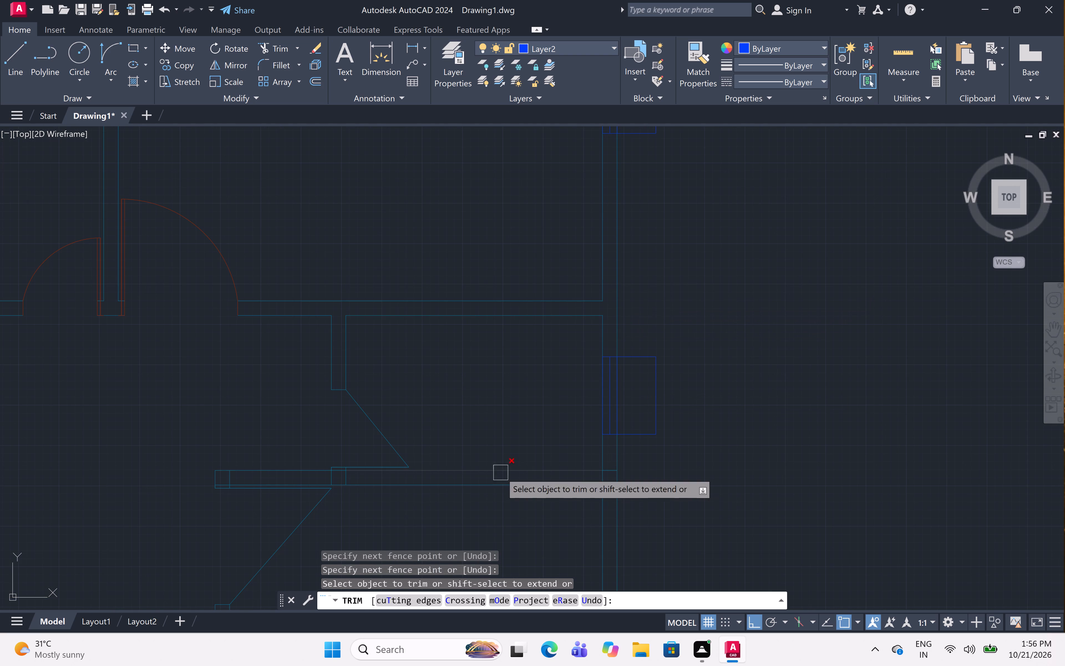
pyautogui.scroll(6, 597, 524)
pyautogui.scroll(-2, 623, 405)
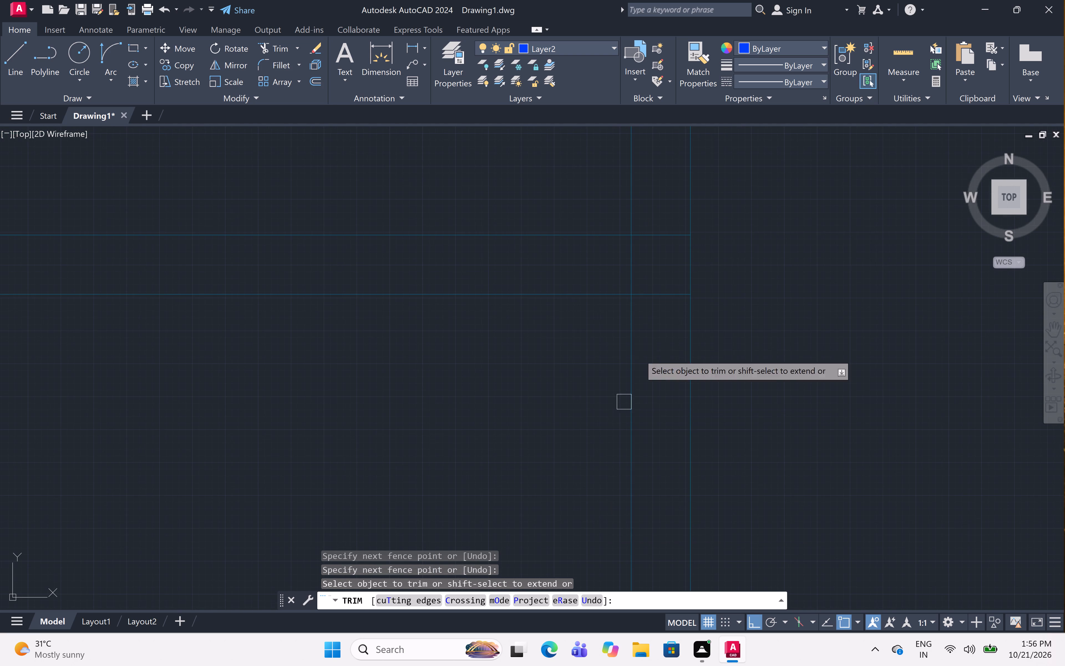
pyautogui.click(669, 209)
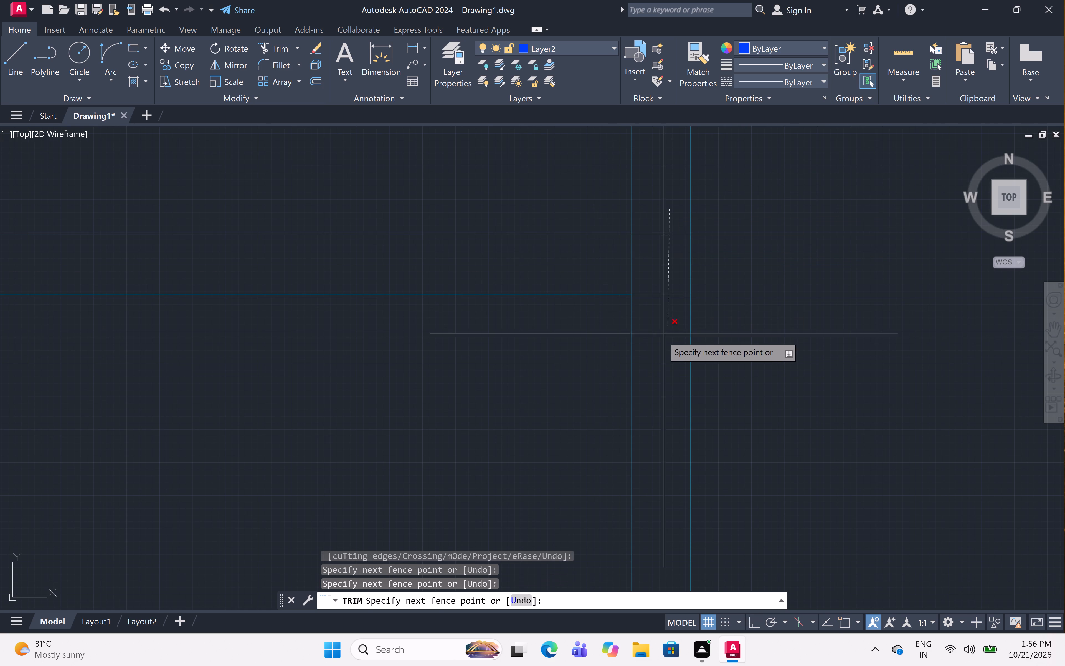
pyautogui.click(662, 336)
pyautogui.click(653, 281)
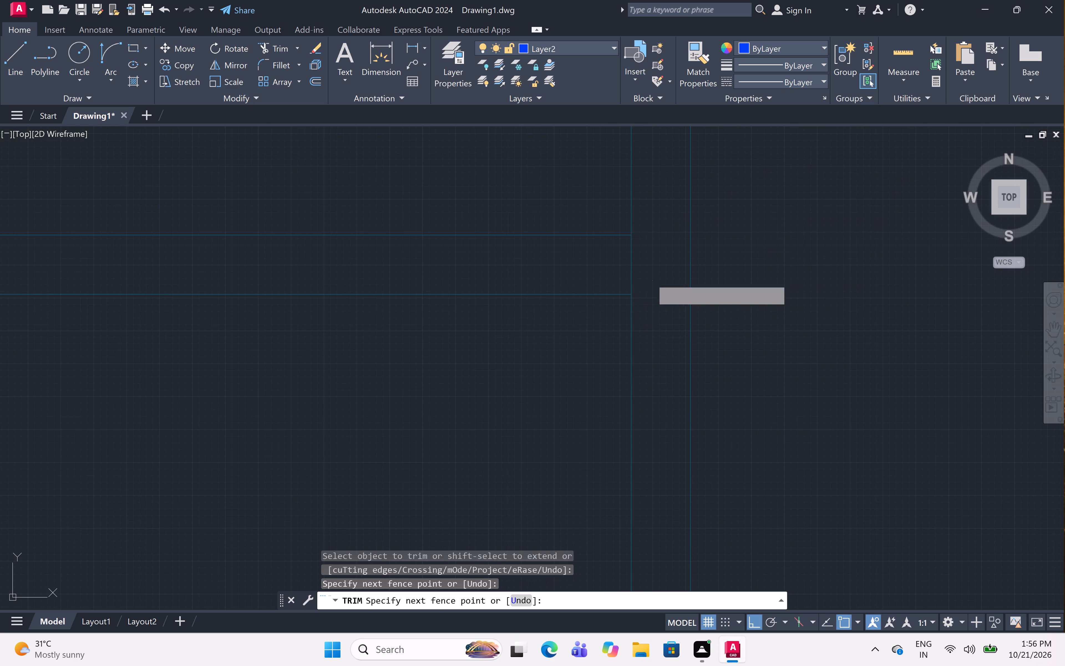
pyautogui.click(607, 270)
# Trim the crossing lines where the horizontal wall below the small right room meets the stub at its angled door.
pyautogui.scroll(-6, 708, 241)
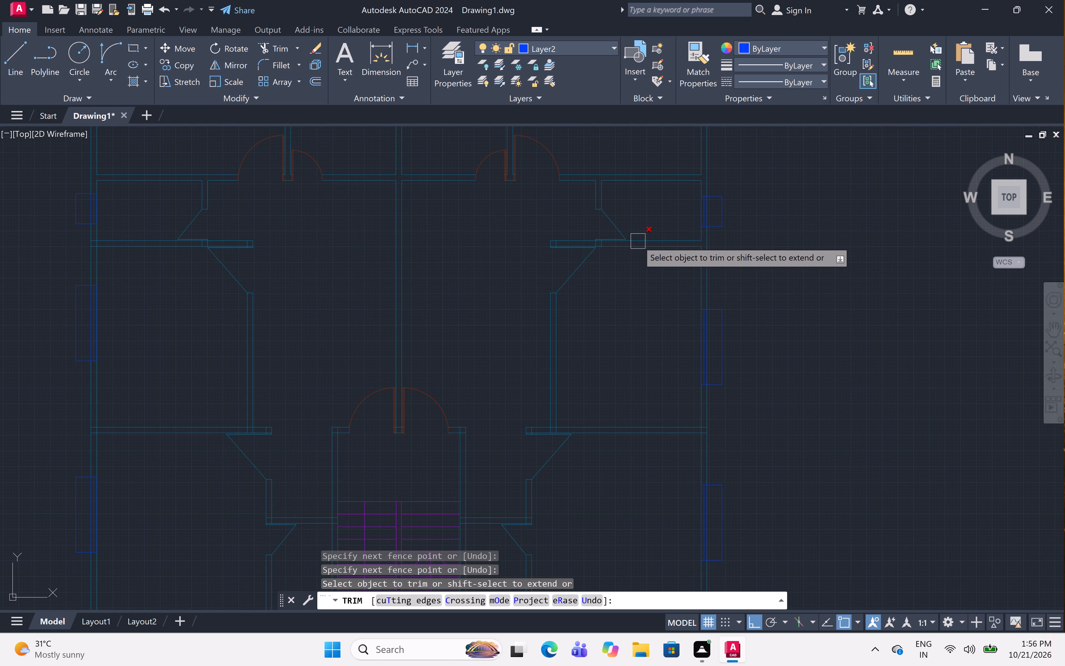
pyautogui.scroll(6, 598, 238)
pyautogui.scroll(1, 628, 290)
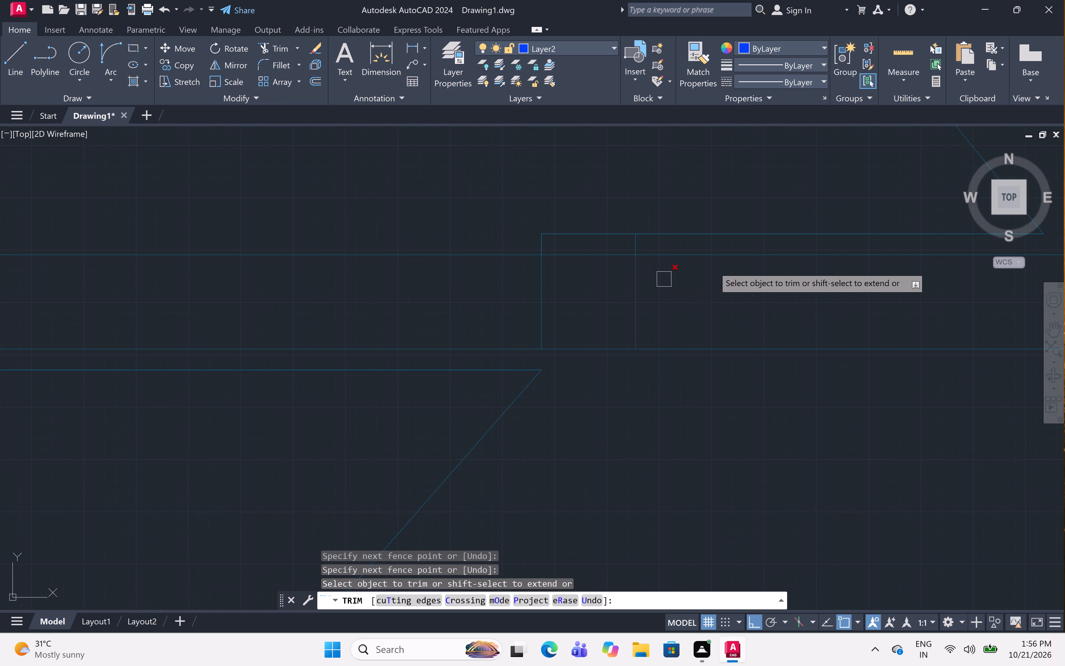
pyautogui.click(715, 267)
pyautogui.click(460, 320)
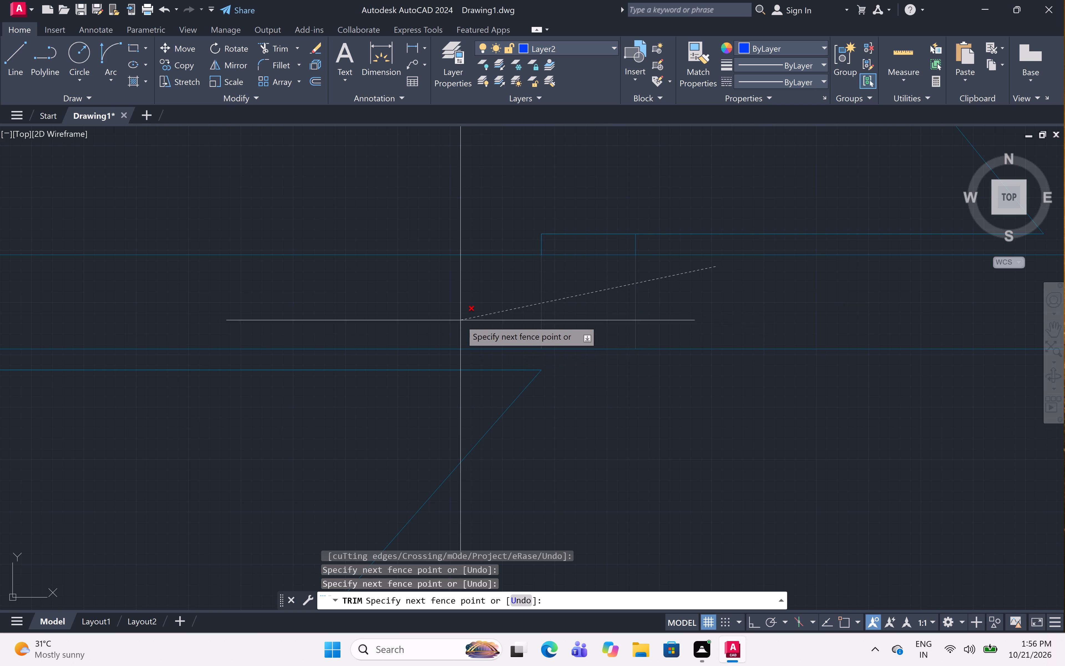
pyautogui.click(572, 257)
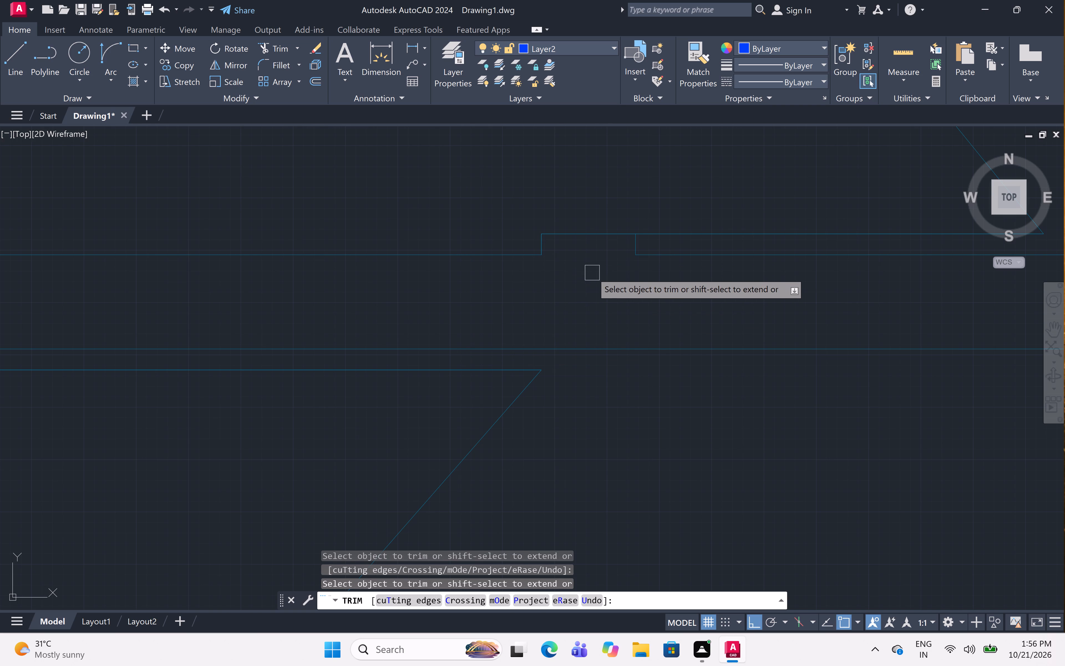
# Trim the inner lines at the free end of the horizontal wall below the small right room.
pyautogui.scroll(-5, 592, 273)
pyautogui.scroll(6, 523, 274)
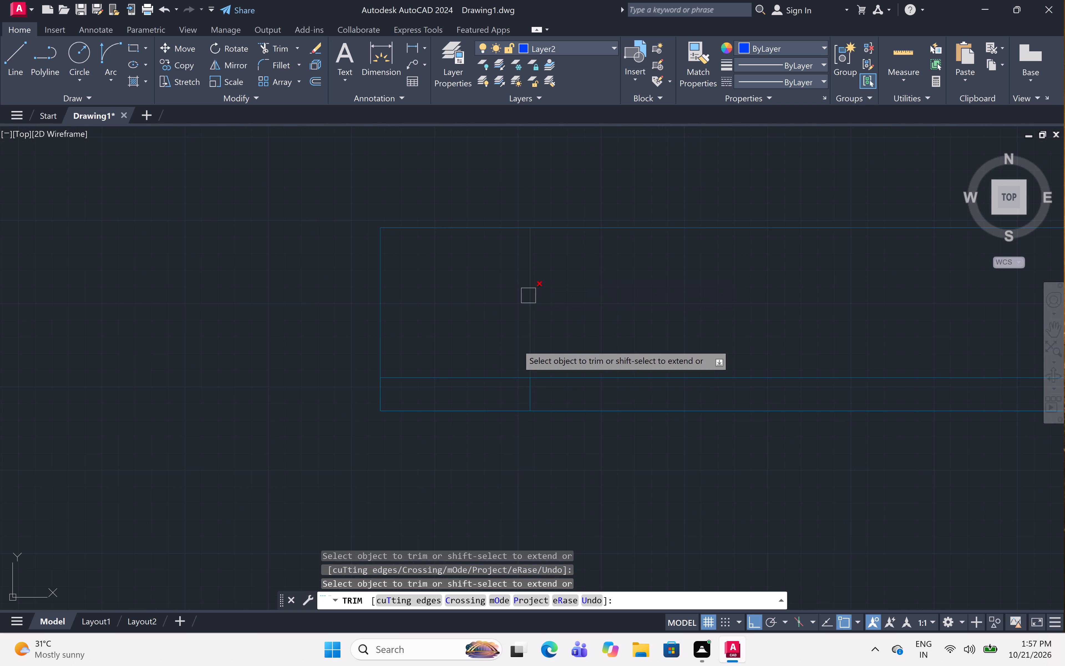
pyautogui.scroll(2, 502, 358)
pyautogui.click(432, 439)
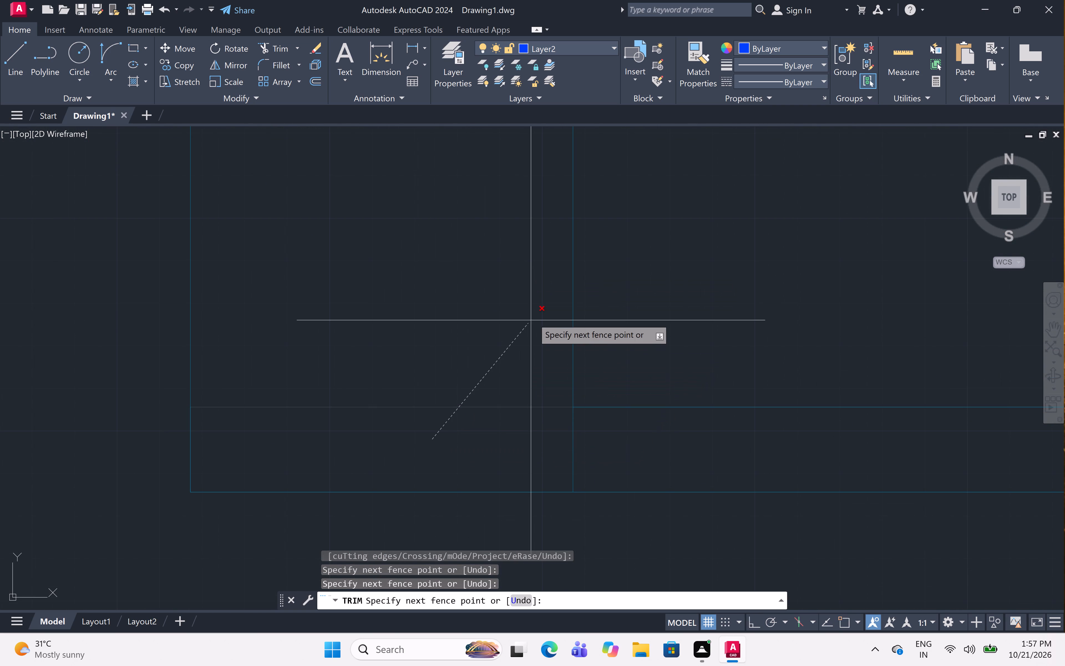
pyautogui.scroll(-4, 625, 261)
pyautogui.click(636, 252)
# Trim the inner lines at the free end of the horizontal wall below the middle right room, beside the stair entrance.
pyautogui.scroll(-5, 637, 252)
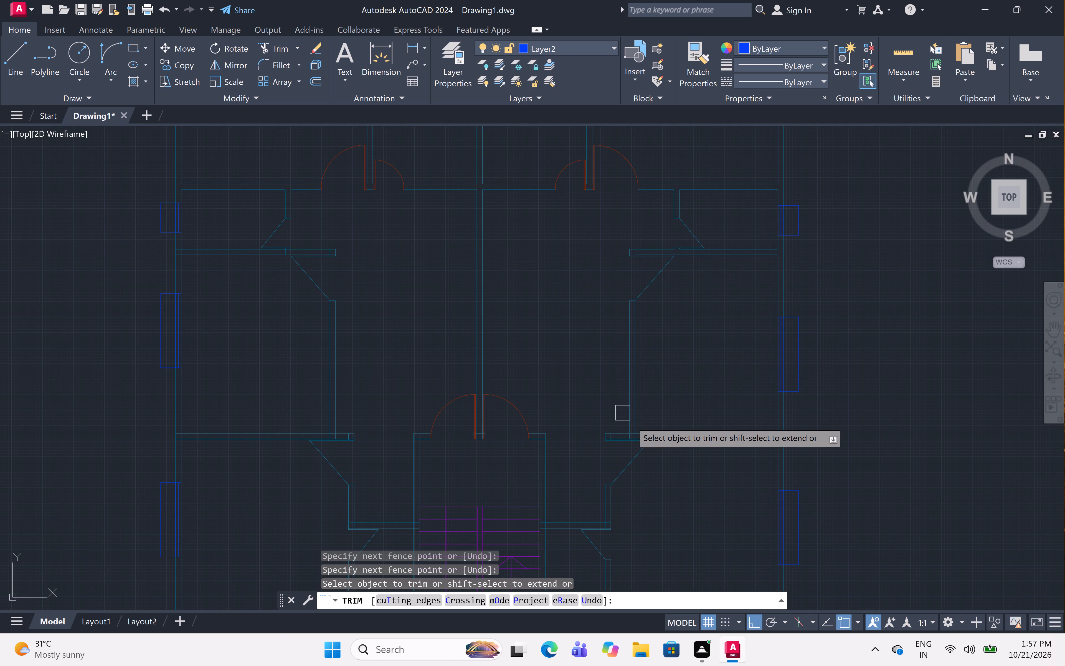
pyautogui.scroll(7, 615, 437)
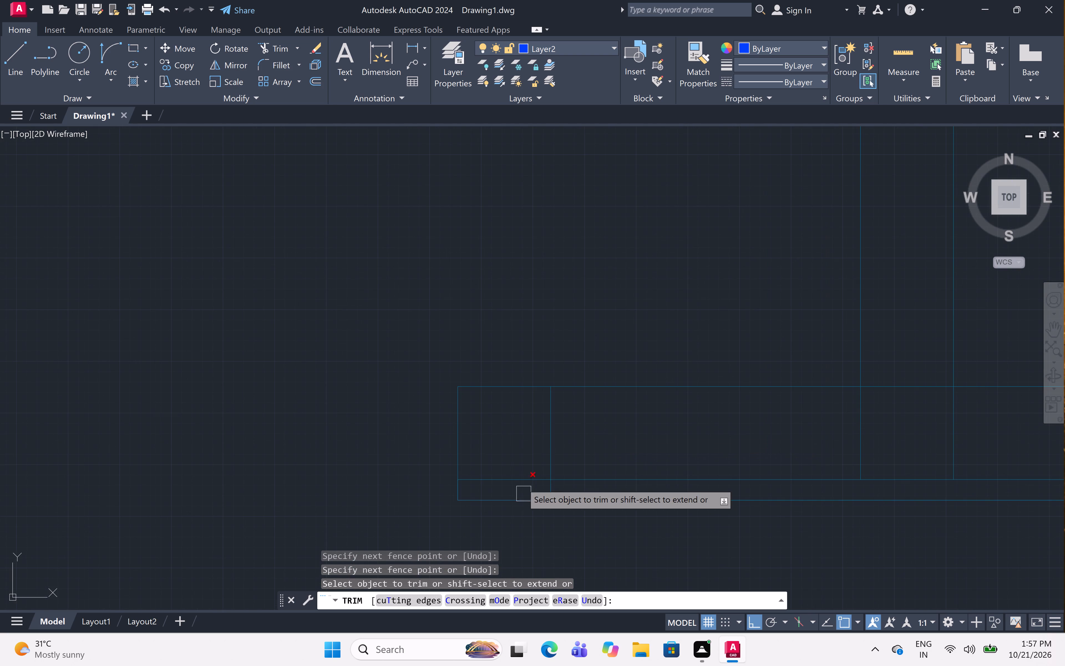
pyautogui.scroll(2, 522, 479)
pyautogui.click(510, 503)
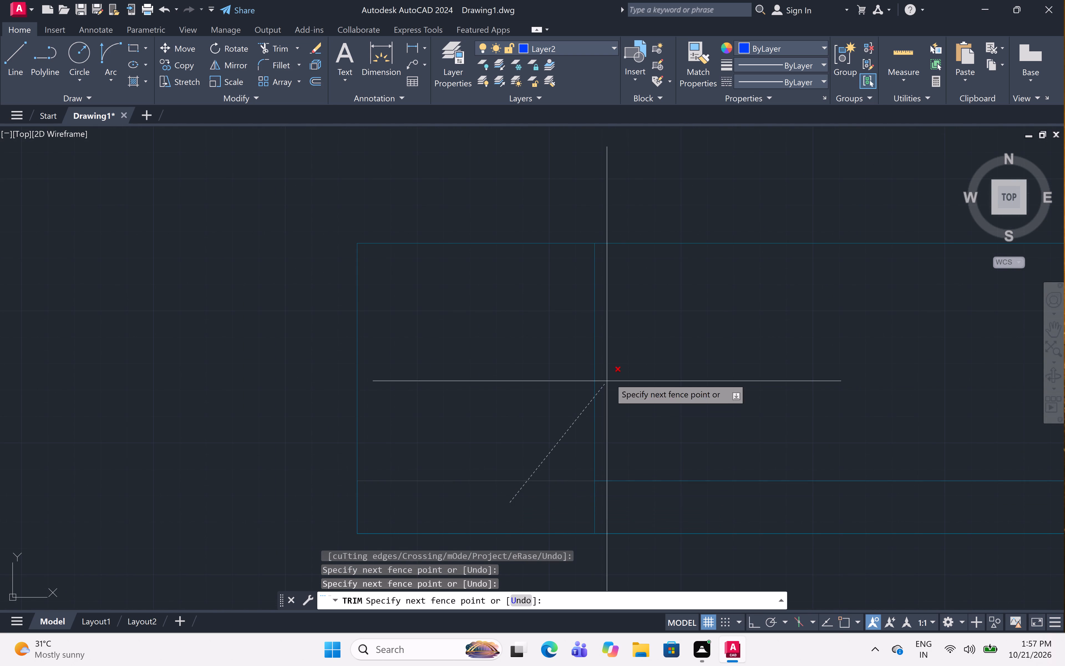
pyautogui.click(622, 358)
# Trim the crossing lines where the middle right room's inner vertical wall meets the horizontal wall below that room.
pyautogui.scroll(-8, 620, 357)
pyautogui.scroll(7, 651, 353)
pyautogui.moveTo(777, 427); pyautogui.dragTo(765, 423)
pyautogui.click(557, 461)
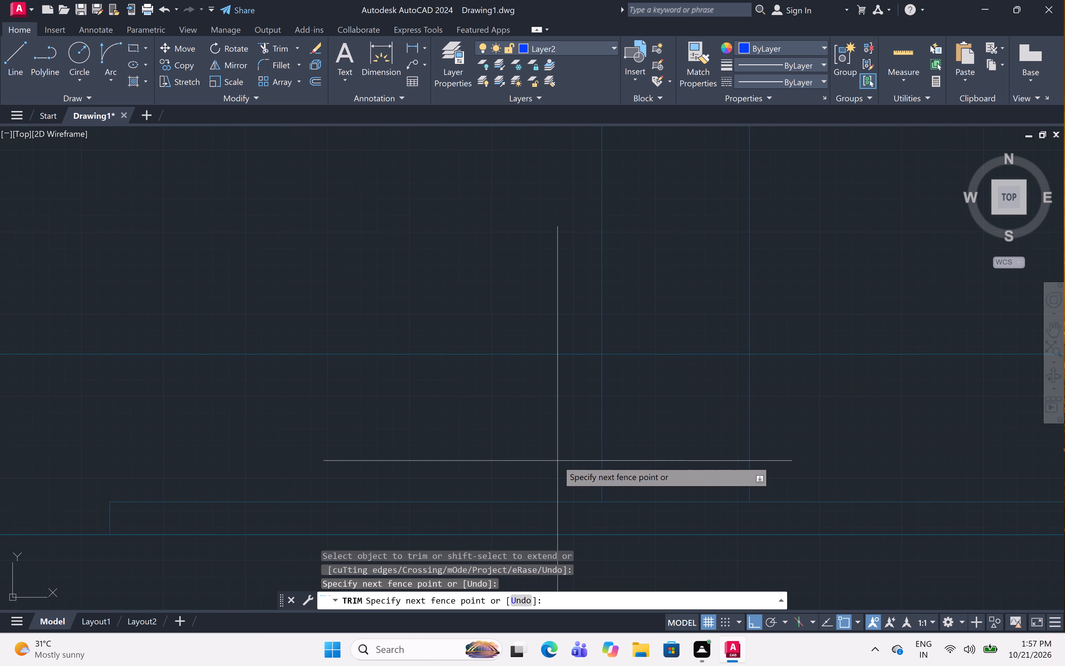
pyautogui.moveTo(798, 444); pyautogui.dragTo(776, 443)
pyautogui.click(680, 321)
pyautogui.click(707, 422)
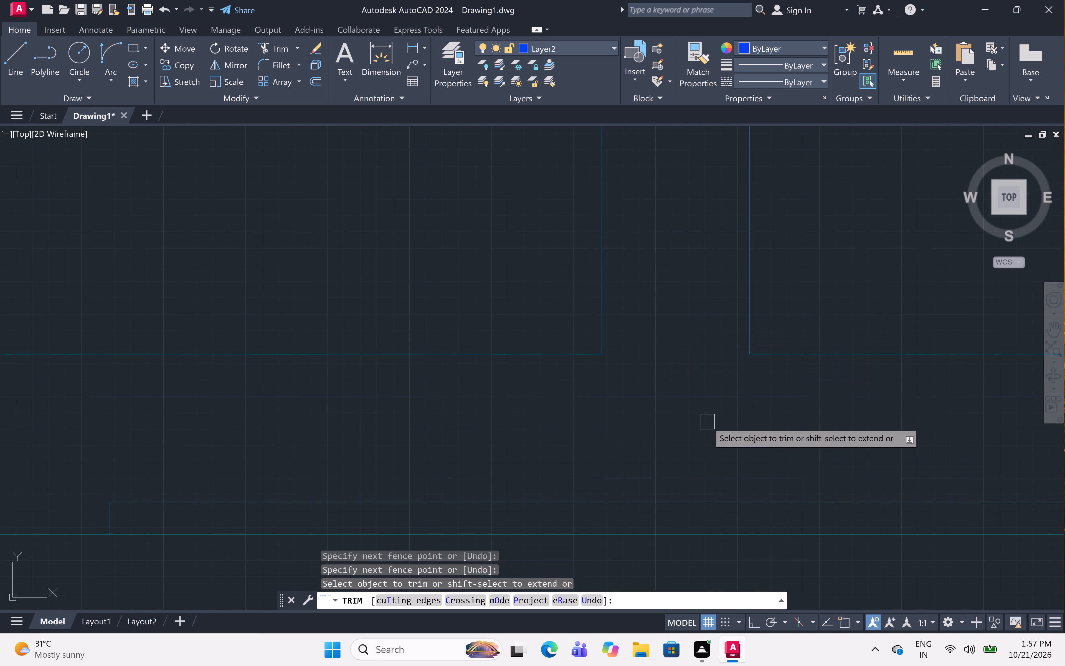
# Trim the crossing lines where the horizontal wall below the middle right room meets the right exterior wall.
pyautogui.scroll(-7, 698, 412)
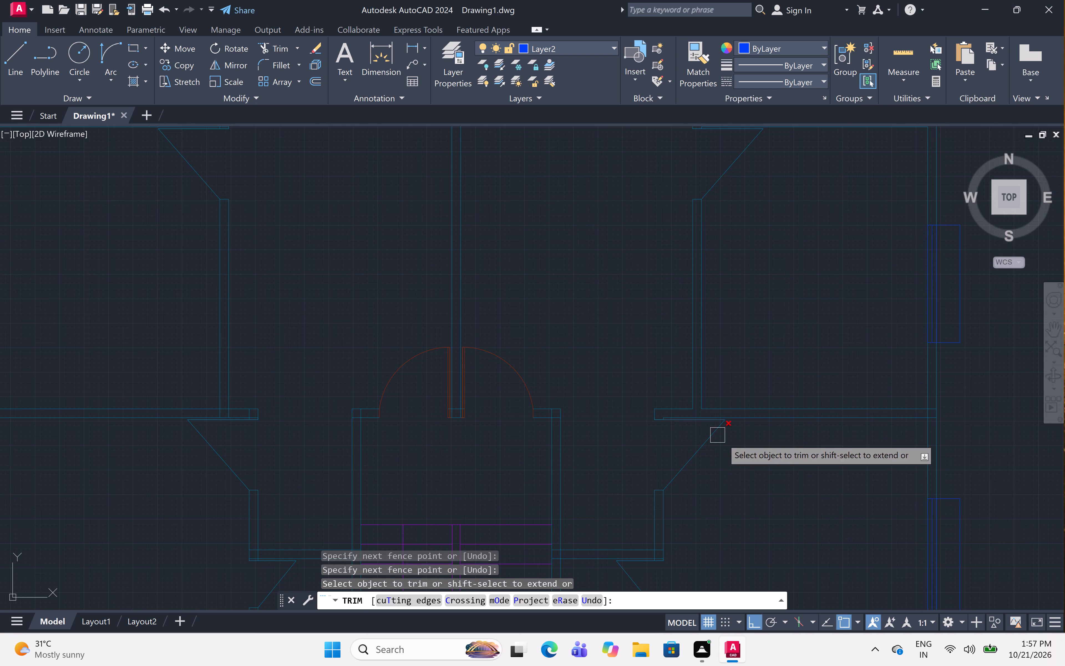
pyautogui.scroll(4, 974, 428)
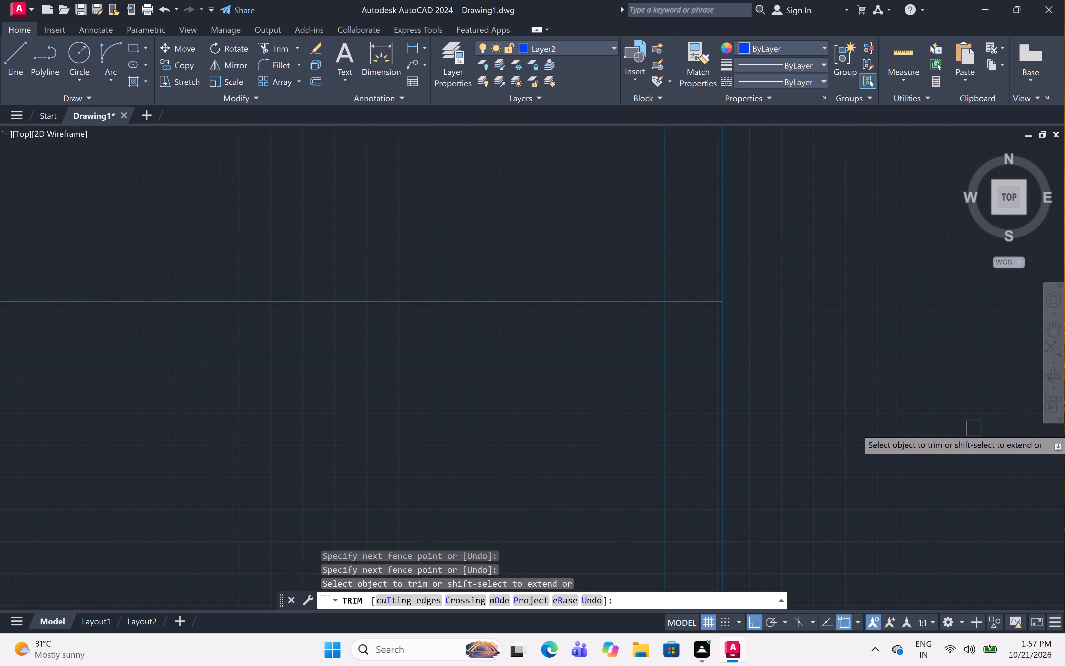
pyautogui.scroll(2, 748, 383)
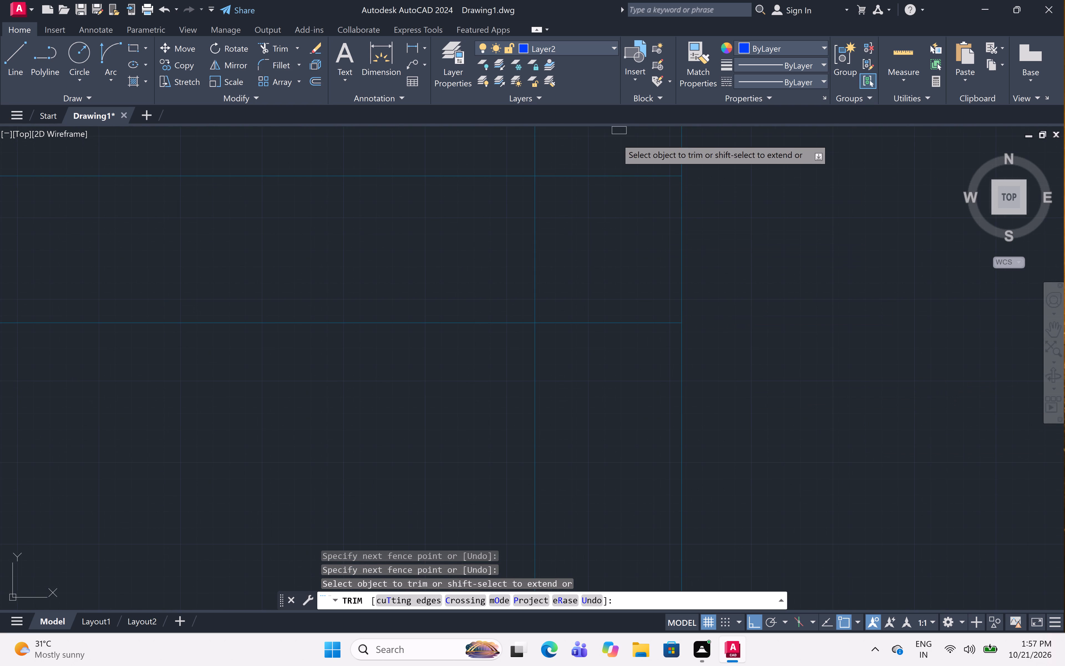
pyautogui.click(615, 142)
pyautogui.moveTo(649, 387); pyautogui.dragTo(643, 385)
pyautogui.click(561, 300)
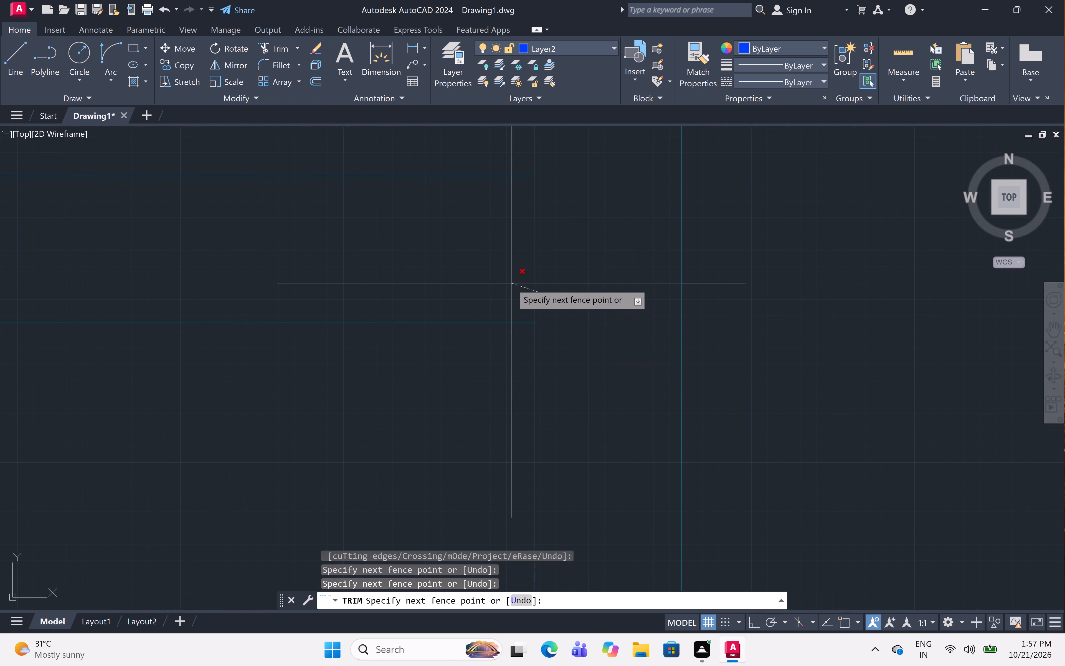
pyautogui.click(511, 283)
# Trim the crossing lines where the short horizontal wall right of the staircase meets the vertical stub between the two angled doors.
pyautogui.scroll(-7, 570, 266)
pyautogui.scroll(-2, 633, 263)
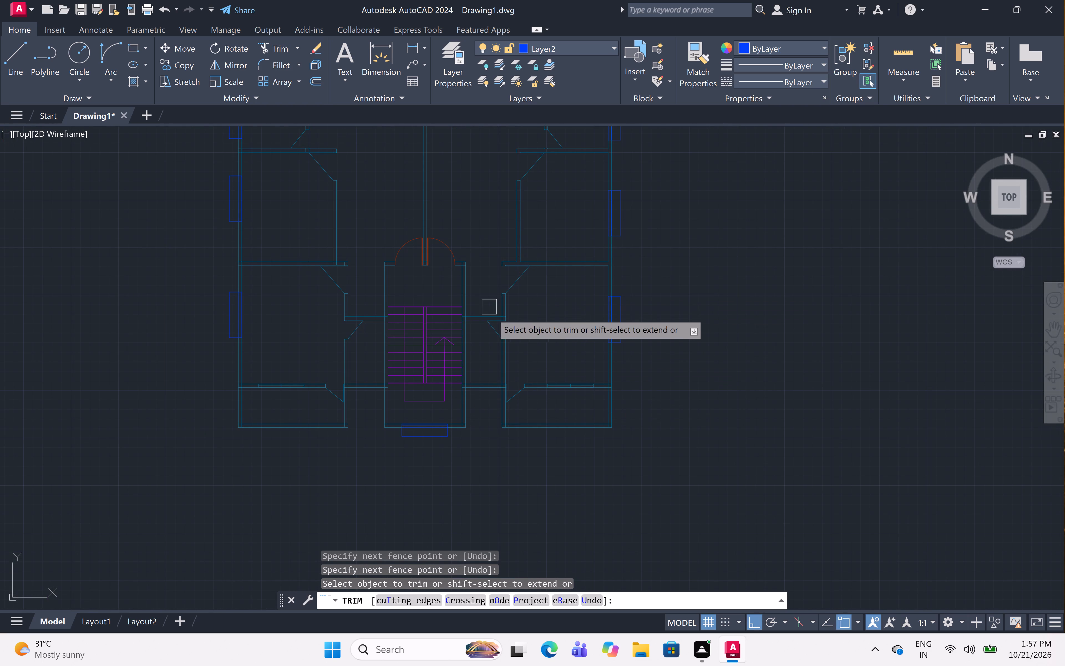
pyautogui.scroll(6, 496, 316)
pyautogui.scroll(4, 570, 343)
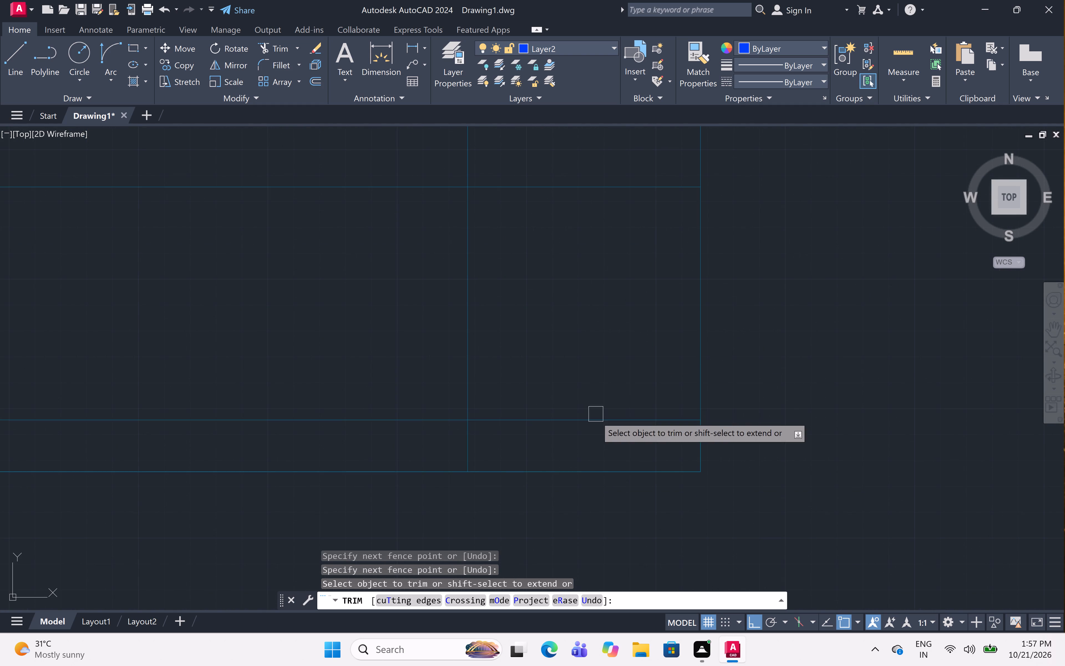
pyautogui.click(597, 441)
pyautogui.click(568, 168)
pyautogui.click(551, 280)
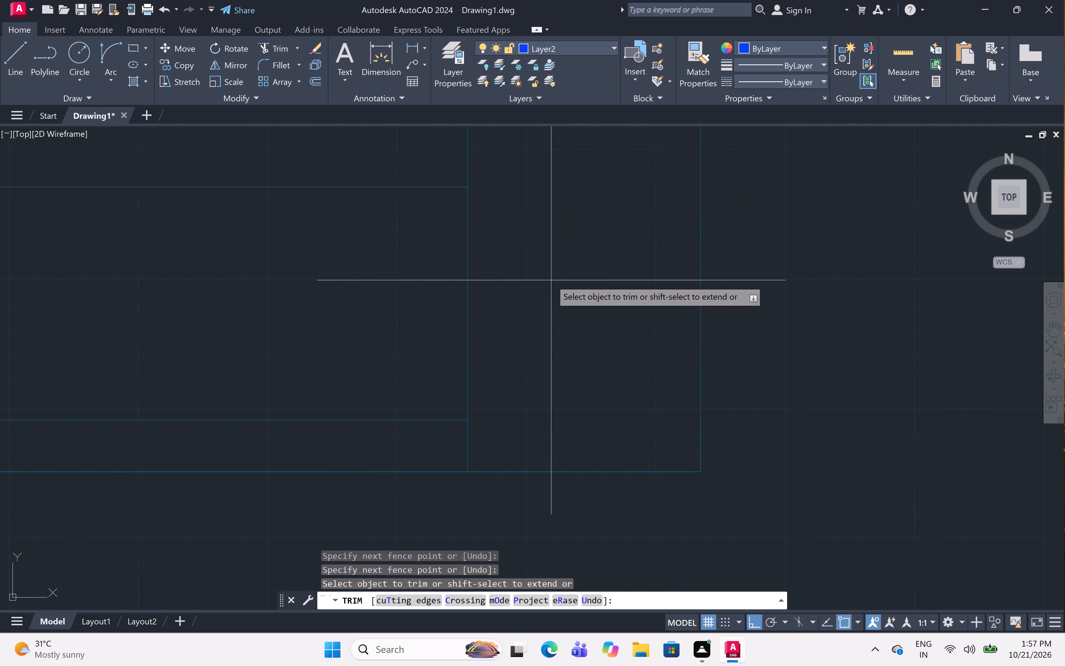
pyautogui.click(362, 316)
# Trim the crossing lines where the windowed horizontal wall below the lower right room meets the right exterior wall.
pyautogui.scroll(-8, 450, 266)
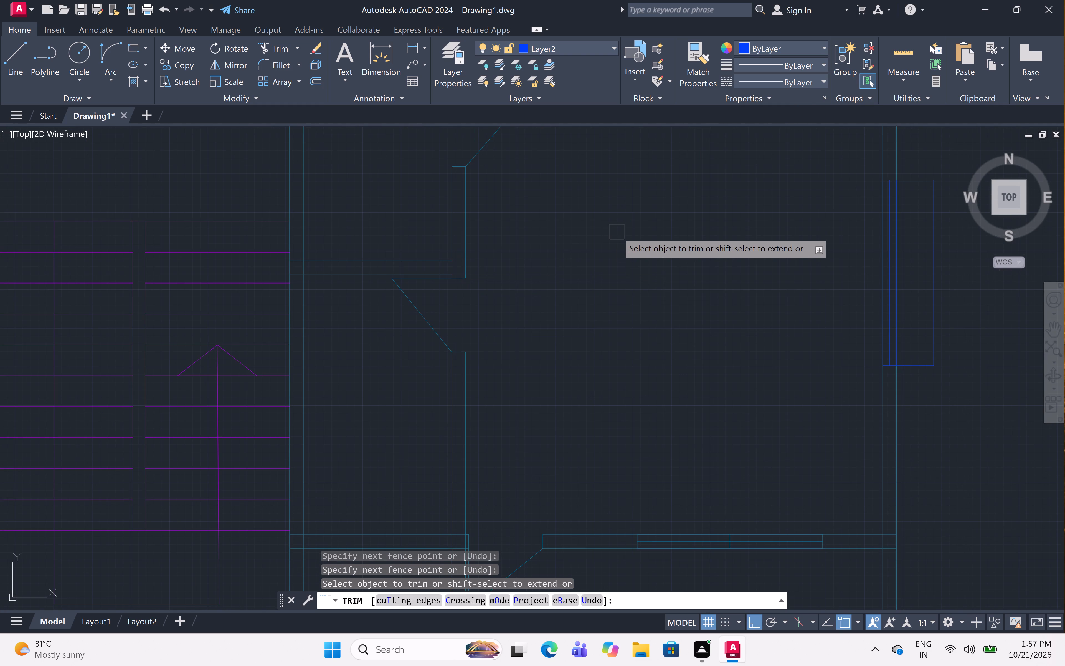
pyautogui.scroll(-2, 673, 261)
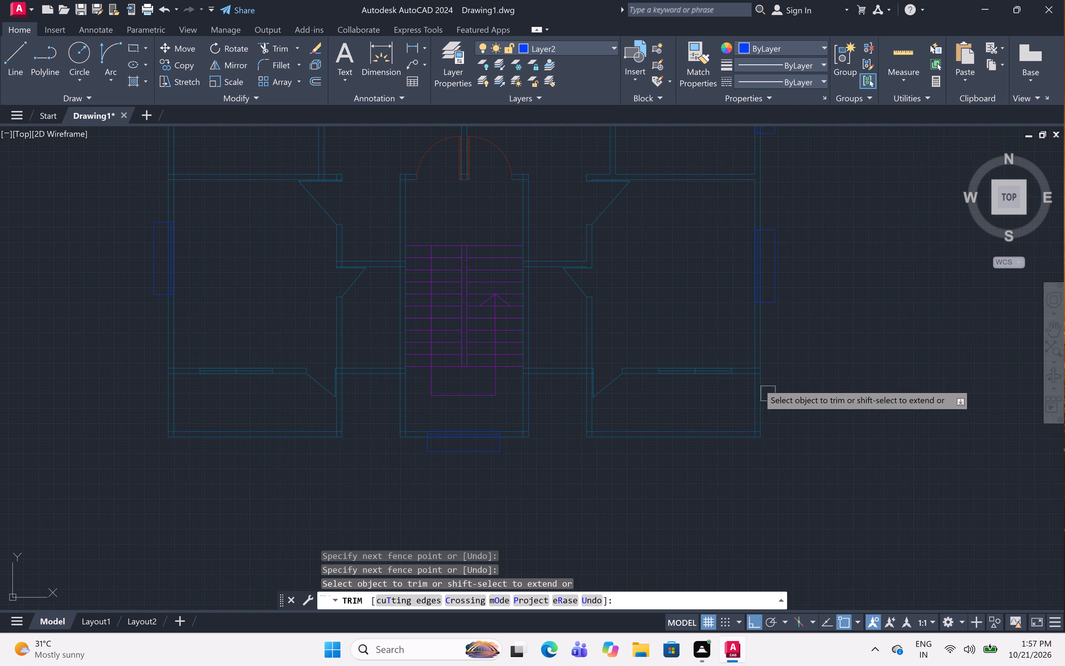
pyautogui.scroll(7, 745, 372)
pyautogui.scroll(-1, 816, 347)
pyautogui.moveTo(808, 345); pyautogui.dragTo(640, 332, button='middle')
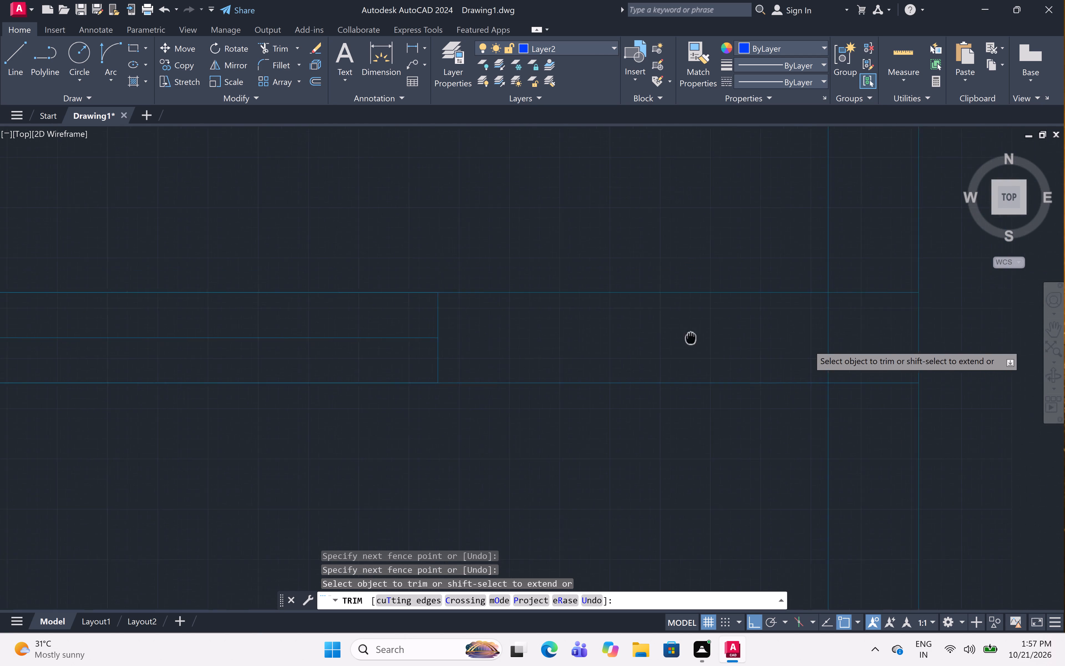
pyautogui.click(819, 245)
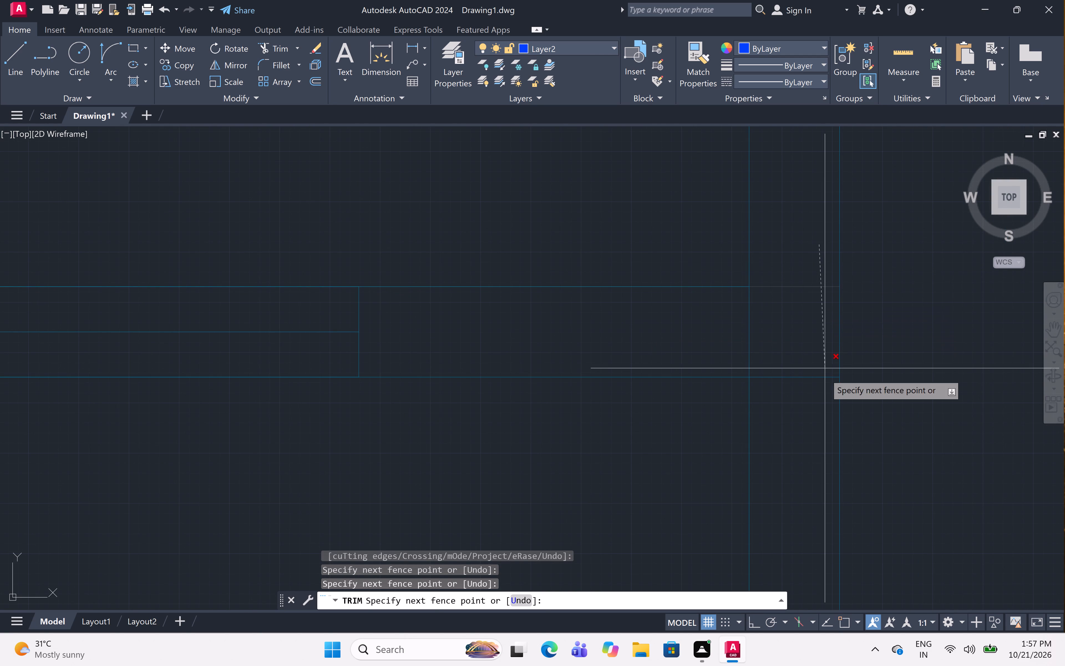
pyautogui.click(811, 403)
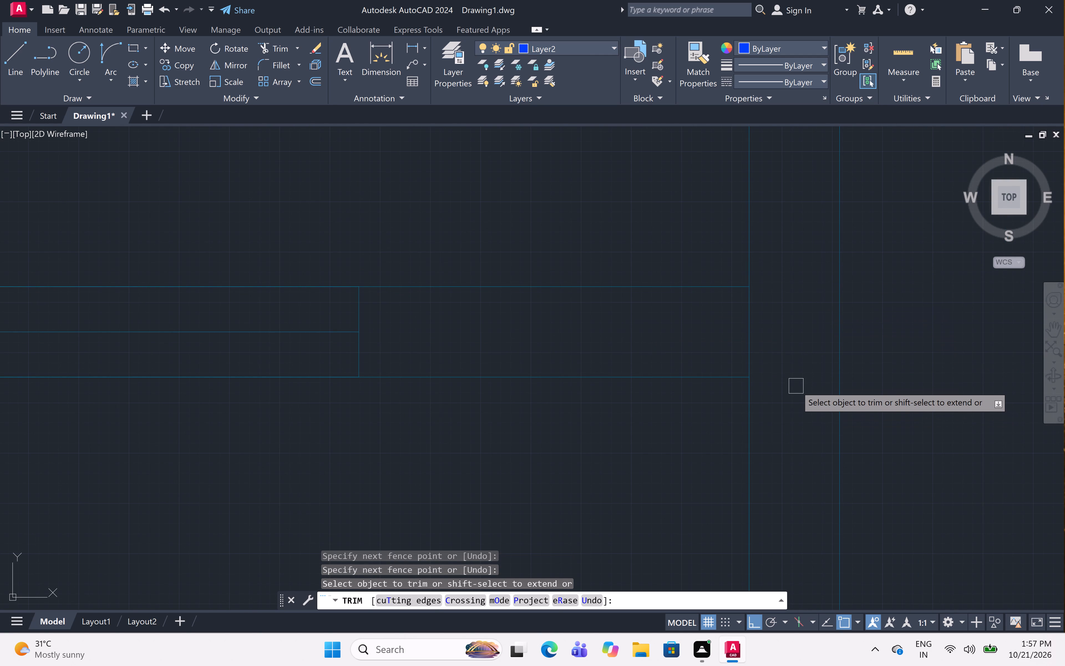
pyautogui.click(782, 337)
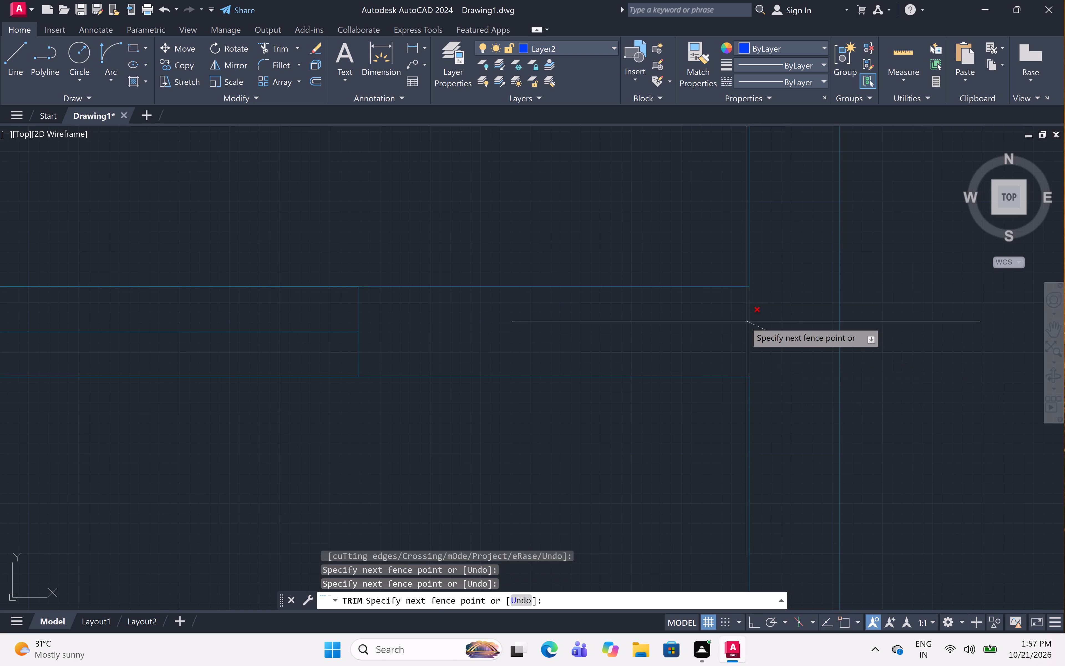
pyautogui.click(742, 321)
# Trim the overlapping inner wall lines at the building's bottom-right exterior corner.
pyautogui.scroll(-7, 923, 216)
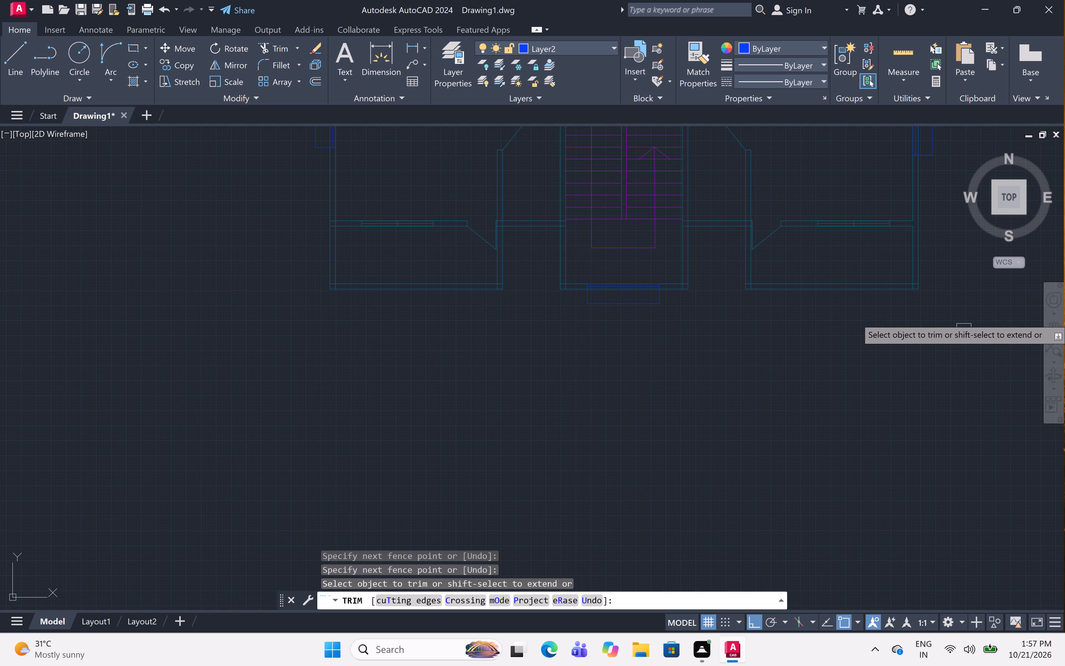
pyautogui.scroll(6, 907, 279)
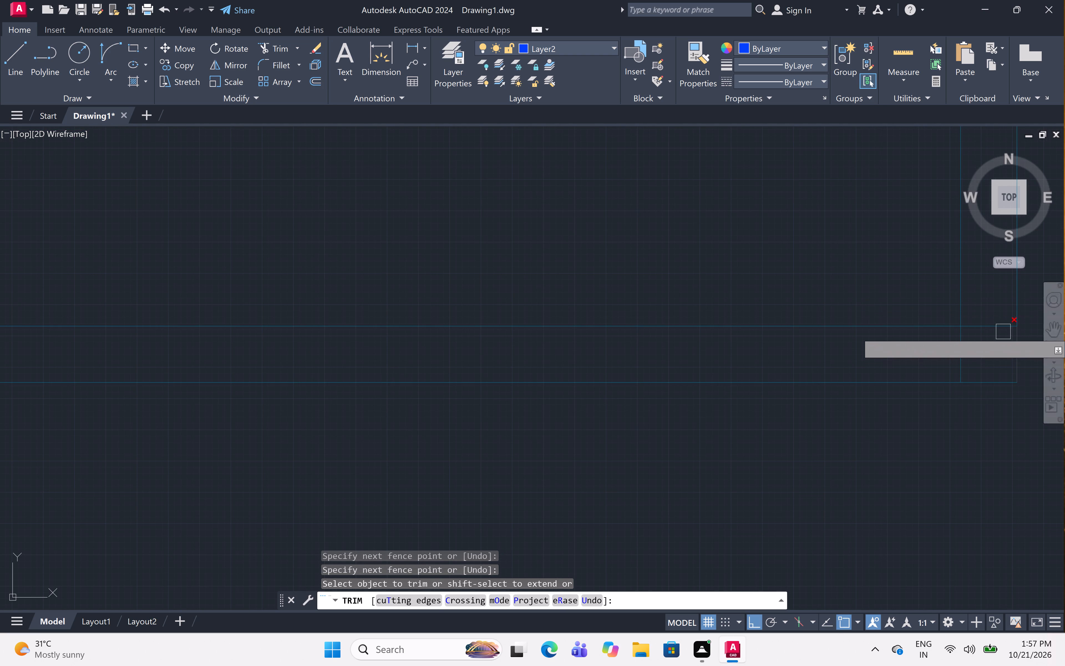
pyautogui.moveTo(986, 350); pyautogui.dragTo(719, 415, button='middle')
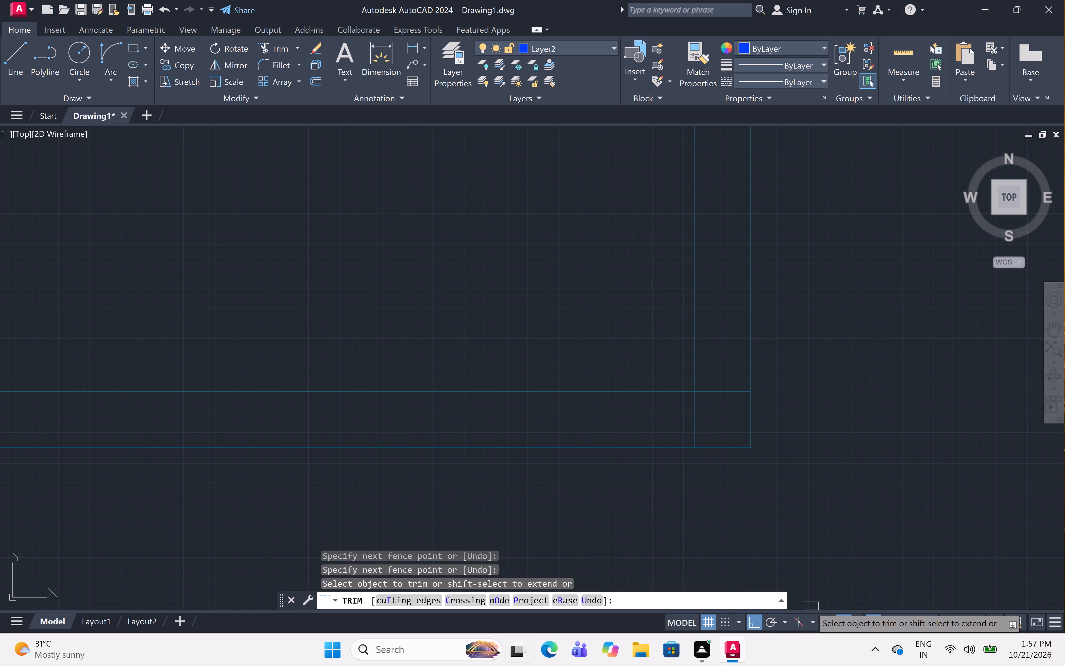
pyautogui.scroll(2, 719, 415)
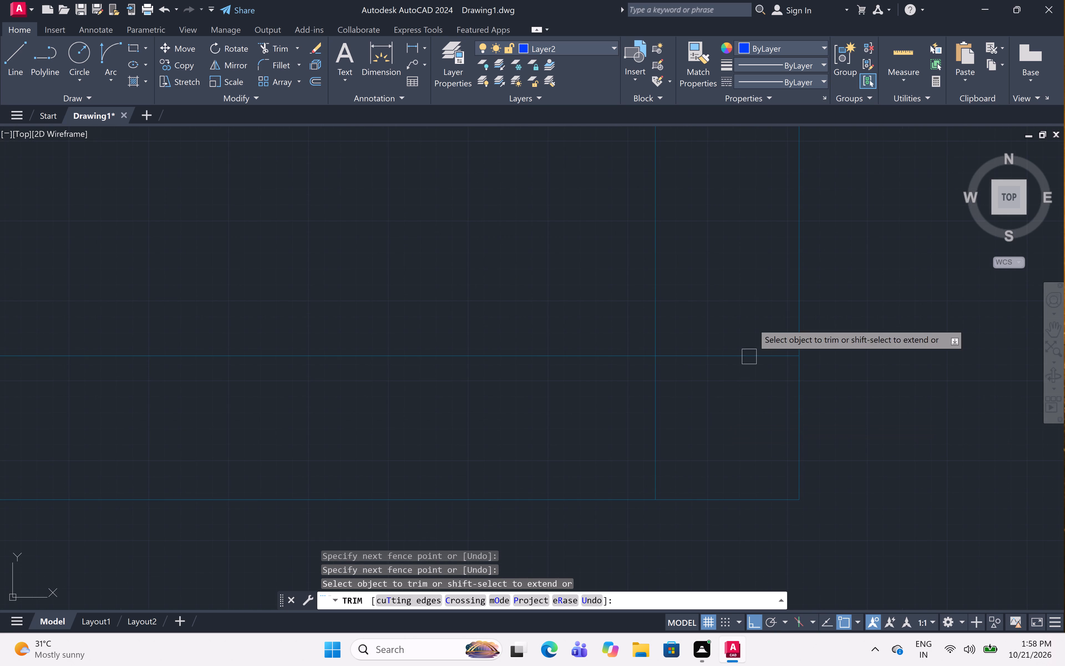
pyautogui.click(749, 314)
pyautogui.click(645, 426)
# Trim the overlapping inner wall lines at the bottom-left corner of the lower right balcony.
pyautogui.scroll(-2, 674, 407)
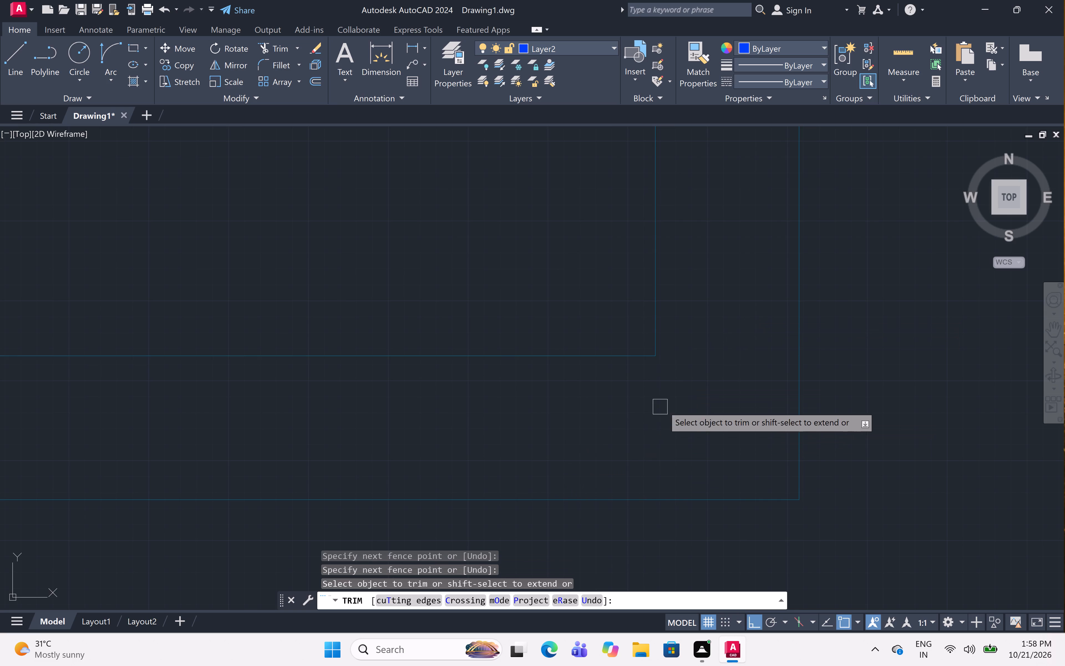
pyautogui.scroll(-5, 671, 406)
pyautogui.scroll(1, 385, 243)
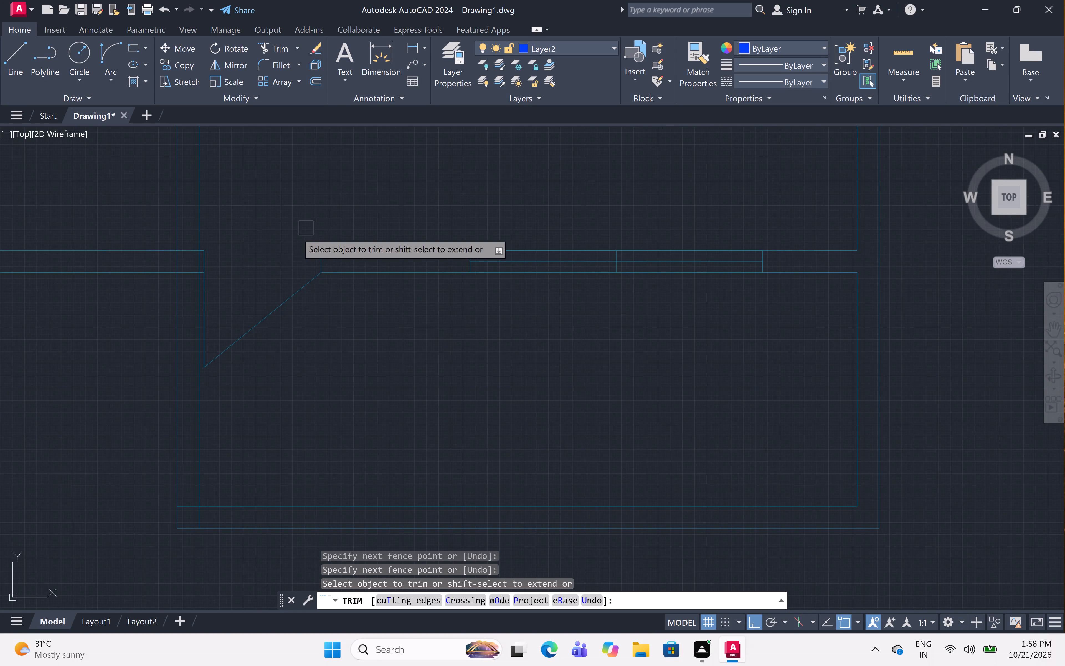
pyautogui.scroll(-1, 287, 234)
pyautogui.scroll(6, 222, 413)
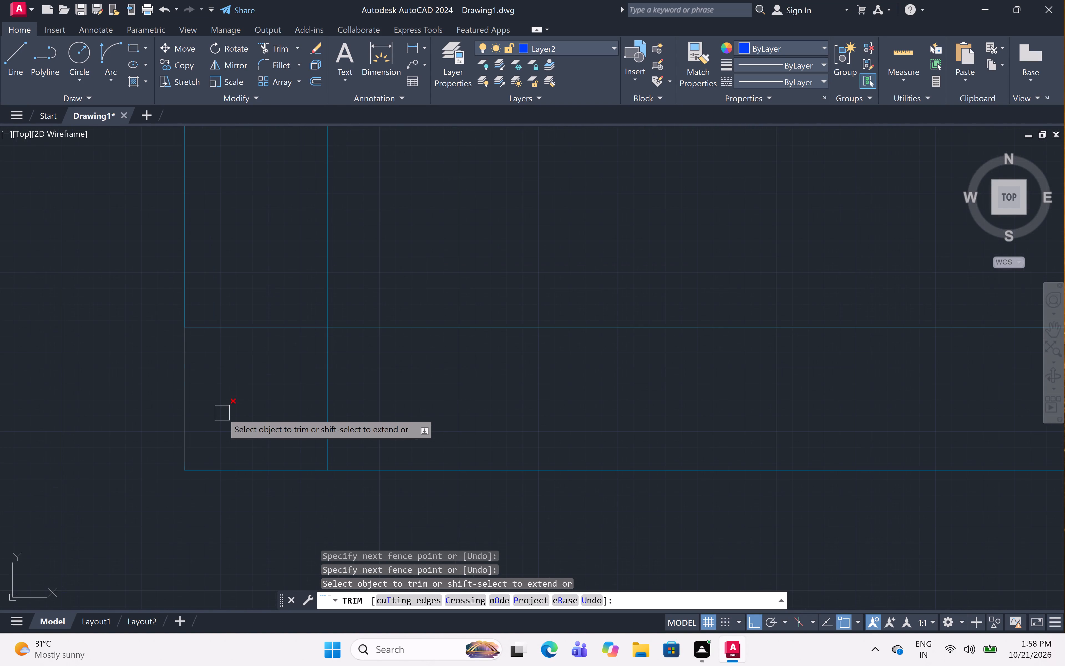
pyautogui.click(237, 287)
pyautogui.click(353, 421)
# Trim the leftover inner wall line at the building's top-left exterior corner.
pyautogui.scroll(-8, 403, 382)
pyautogui.scroll(-6, 532, 310)
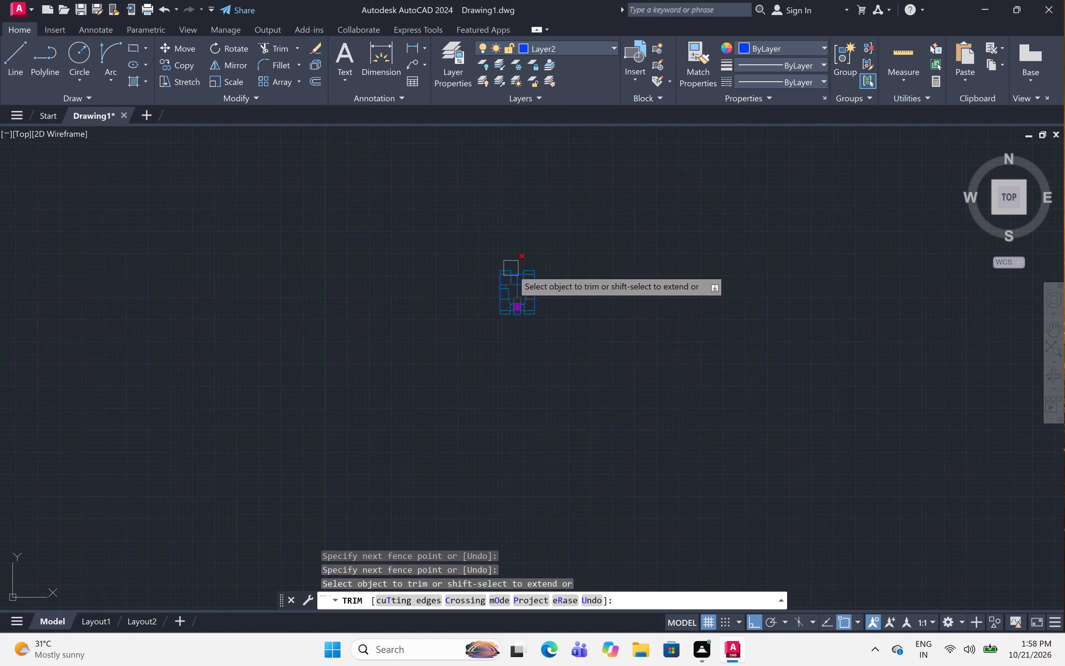
pyautogui.scroll(8, 509, 275)
pyautogui.scroll(-1, 404, 259)
pyautogui.moveTo(373, 226); pyautogui.dragTo(378, 246, button='middle')
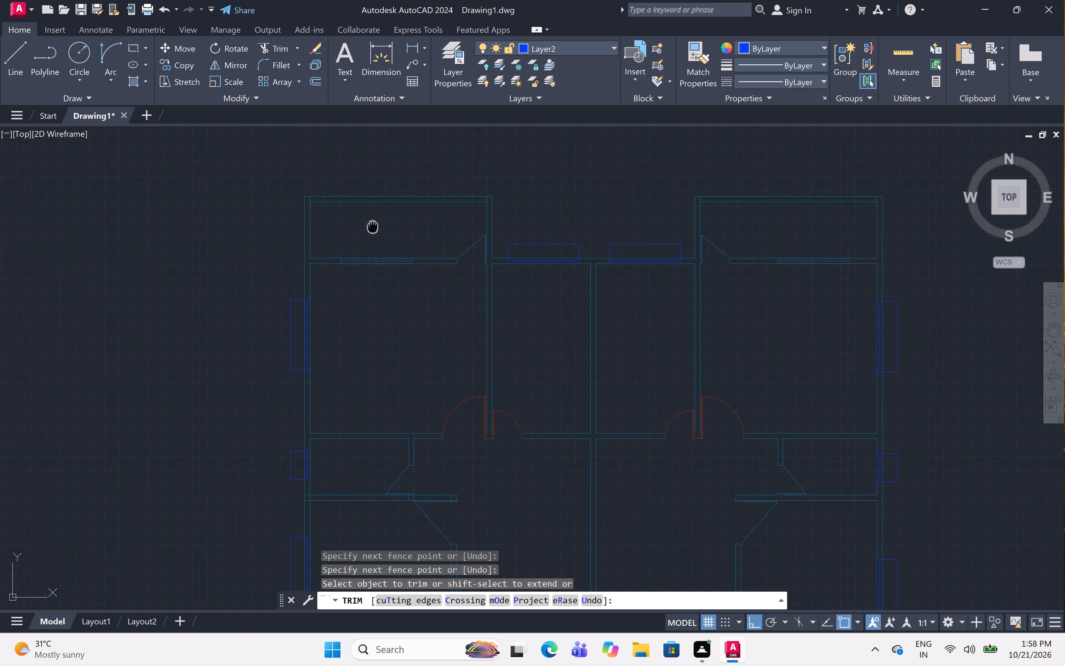
pyautogui.moveTo(378, 246); pyautogui.dragTo(385, 270, button='middle')
pyautogui.scroll(7, 328, 247)
pyautogui.moveTo(274, 203); pyautogui.dragTo(277, 202)
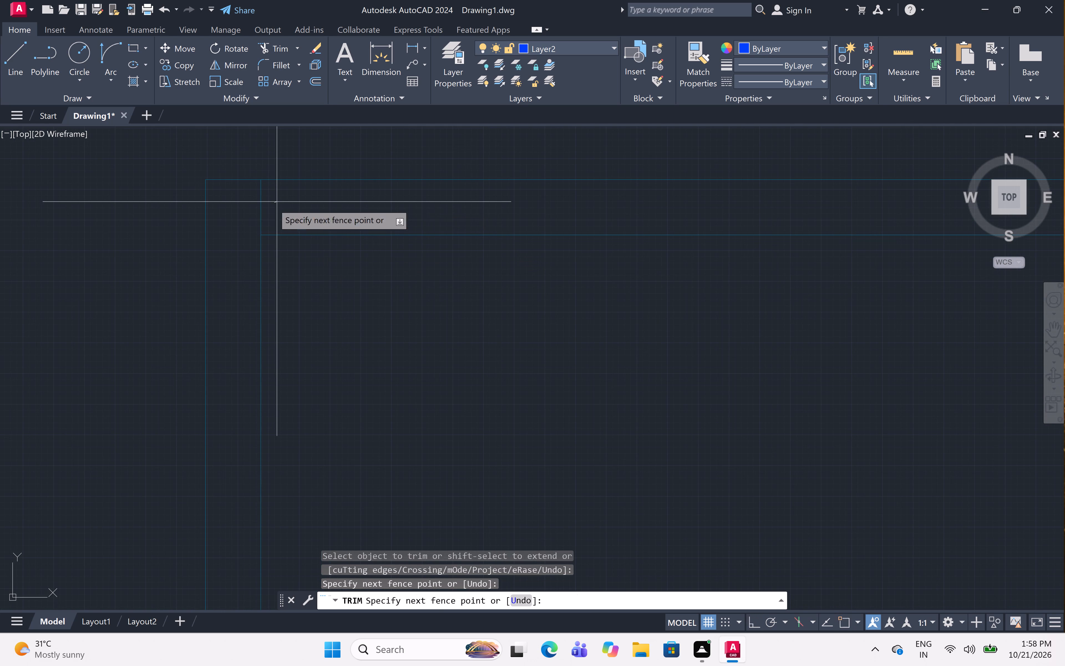
pyautogui.click(246, 222)
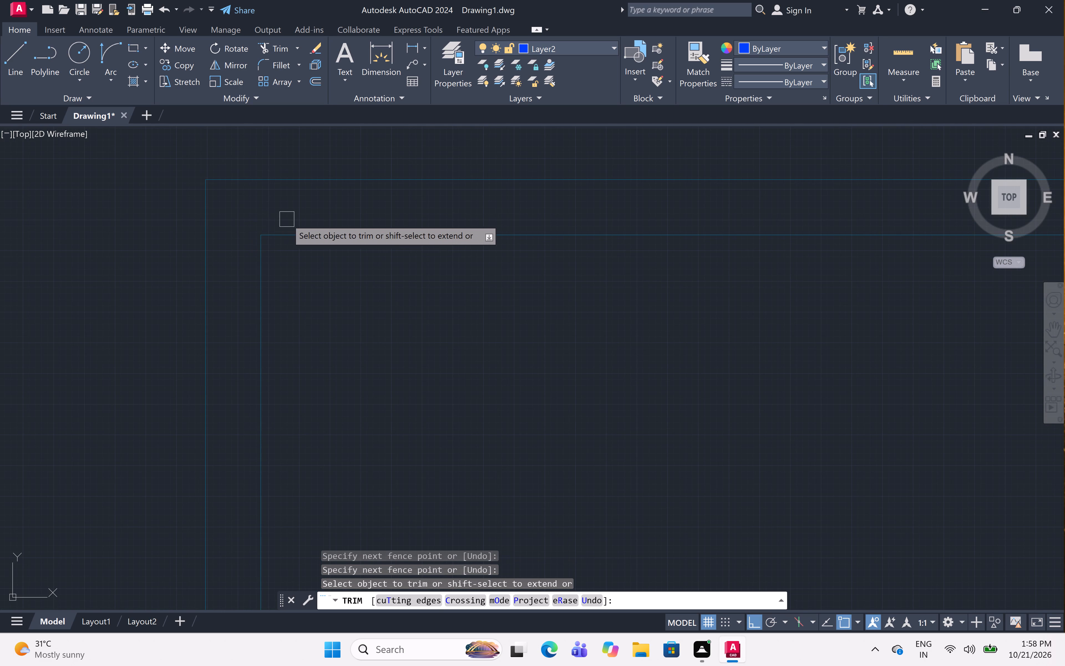
# Trim the leftover inner wall line at the top-right corner of the upper left balcony.
pyautogui.scroll(-3, 287, 219)
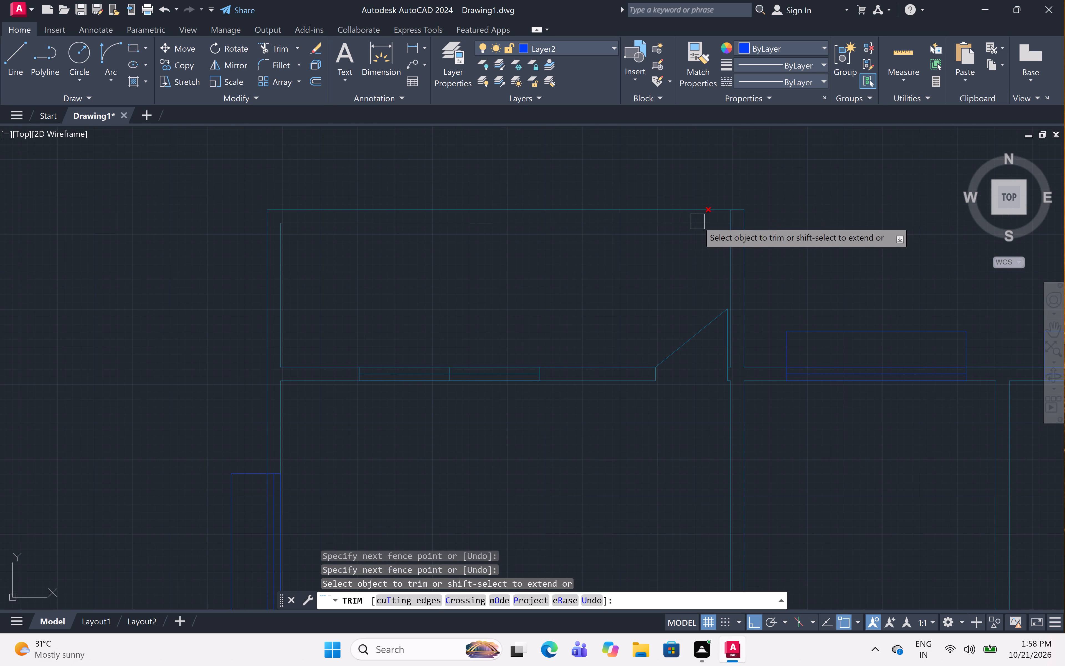
pyautogui.scroll(4, 730, 217)
pyautogui.click(728, 217)
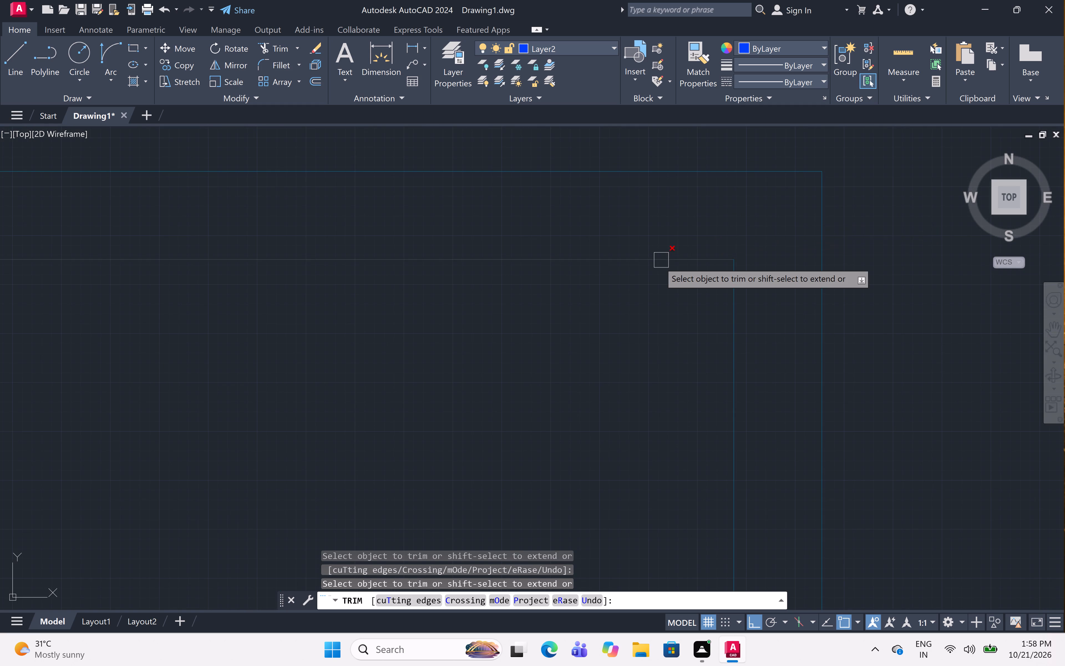
# Trim the leftover inner wall line at the top-left corner of the upper right balcony.
pyautogui.scroll(-9, 658, 263)
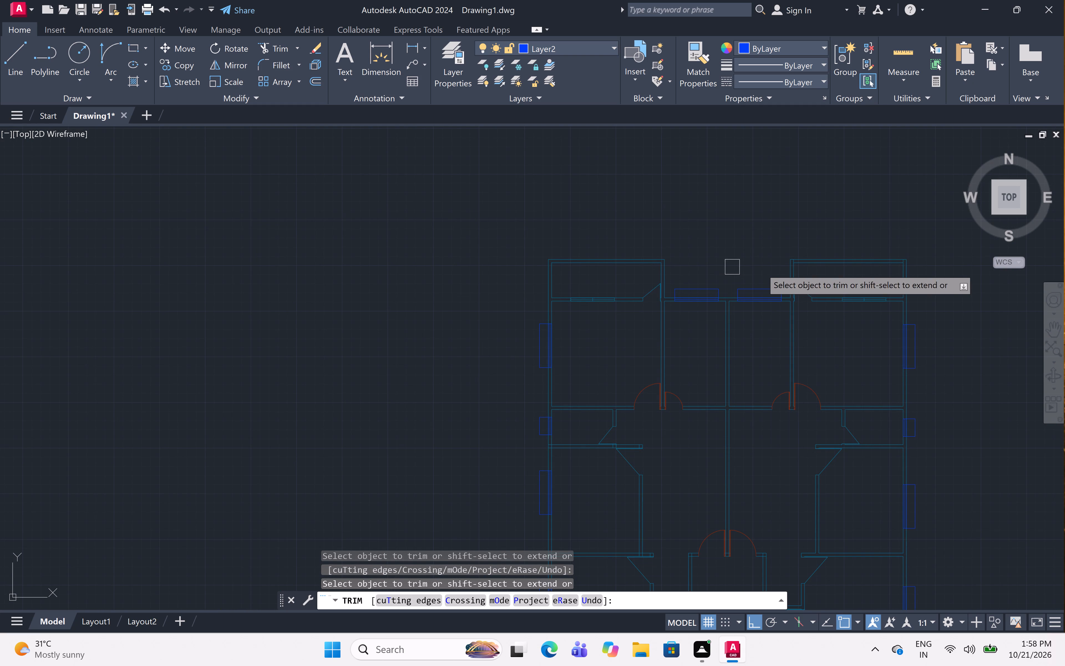
pyautogui.scroll(6, 795, 264)
pyautogui.scroll(2, 774, 235)
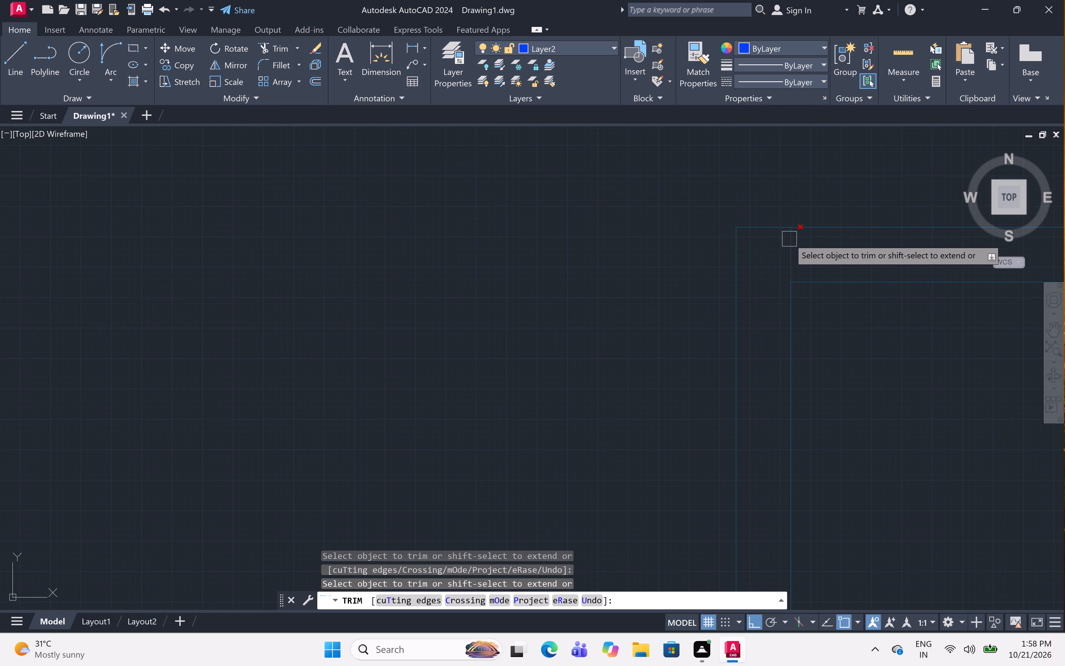
pyautogui.click(792, 243)
# Trim the leftover inner wall line at the building's top-right exterior corner.
pyautogui.scroll(-6, 440, 322)
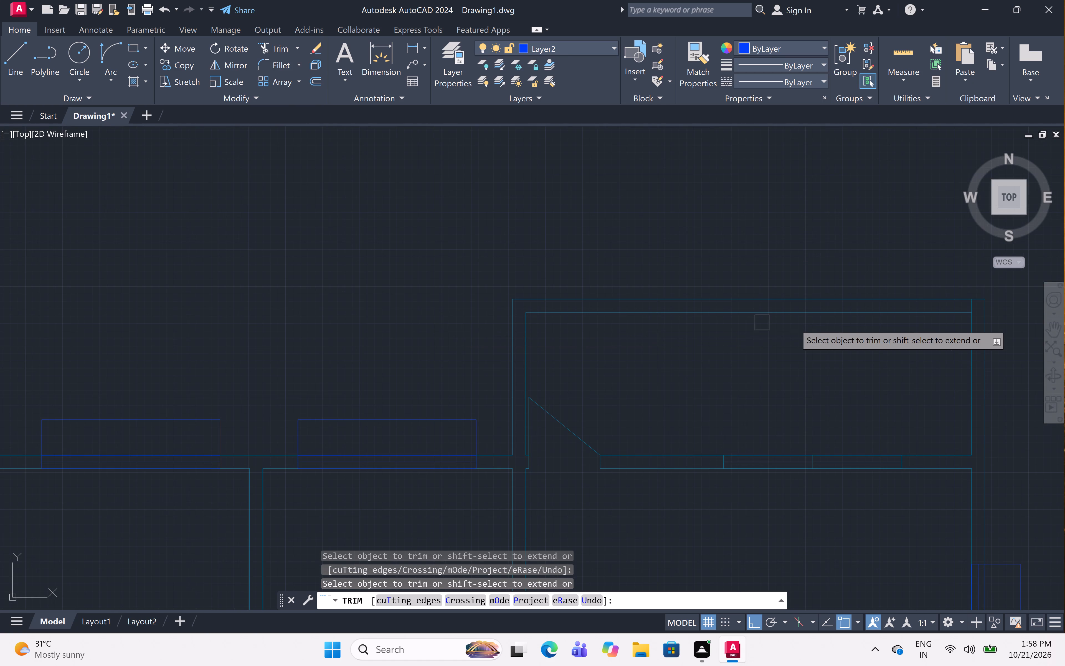
pyautogui.moveTo(808, 338); pyautogui.dragTo(655, 315, button='middle')
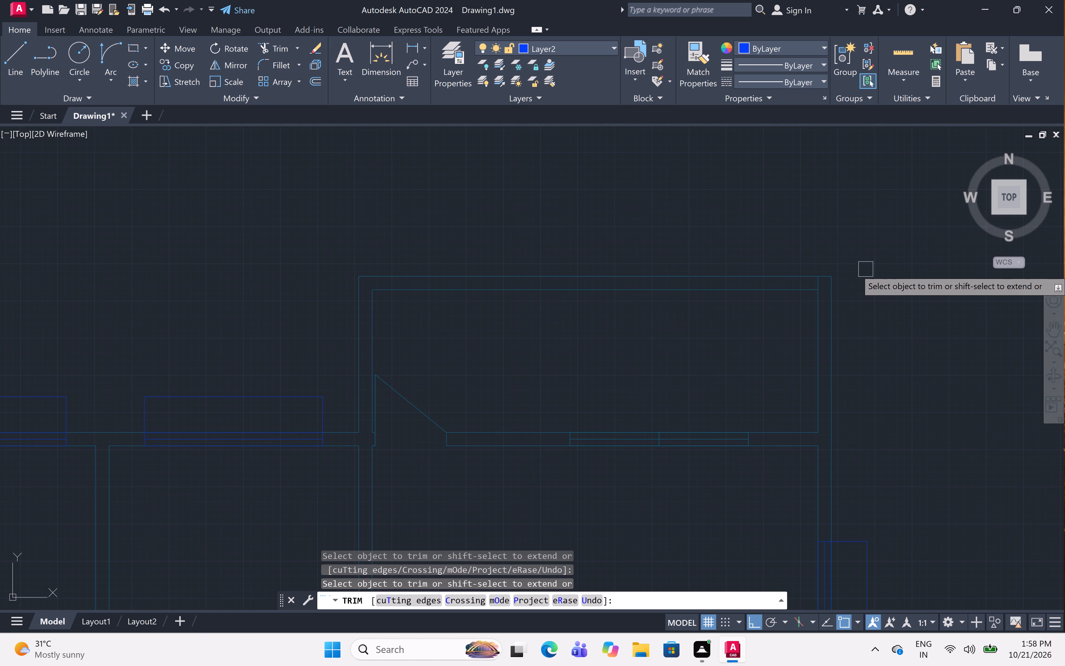
pyautogui.scroll(6, 821, 287)
pyautogui.click(760, 276)
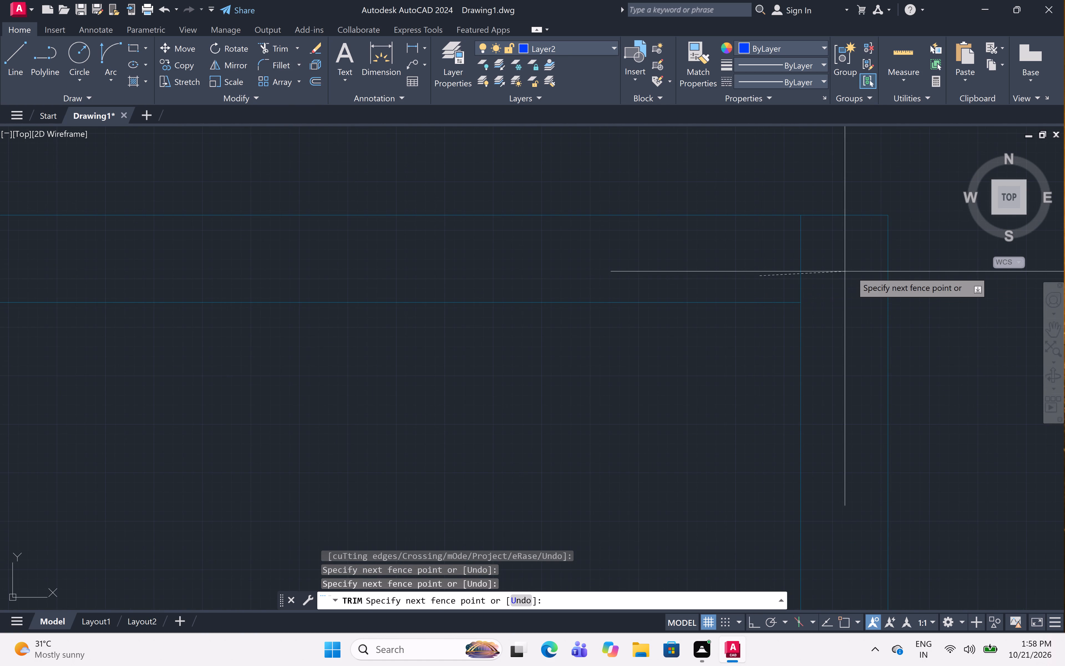
pyautogui.click(857, 268)
pyautogui.scroll(-8, 857, 264)
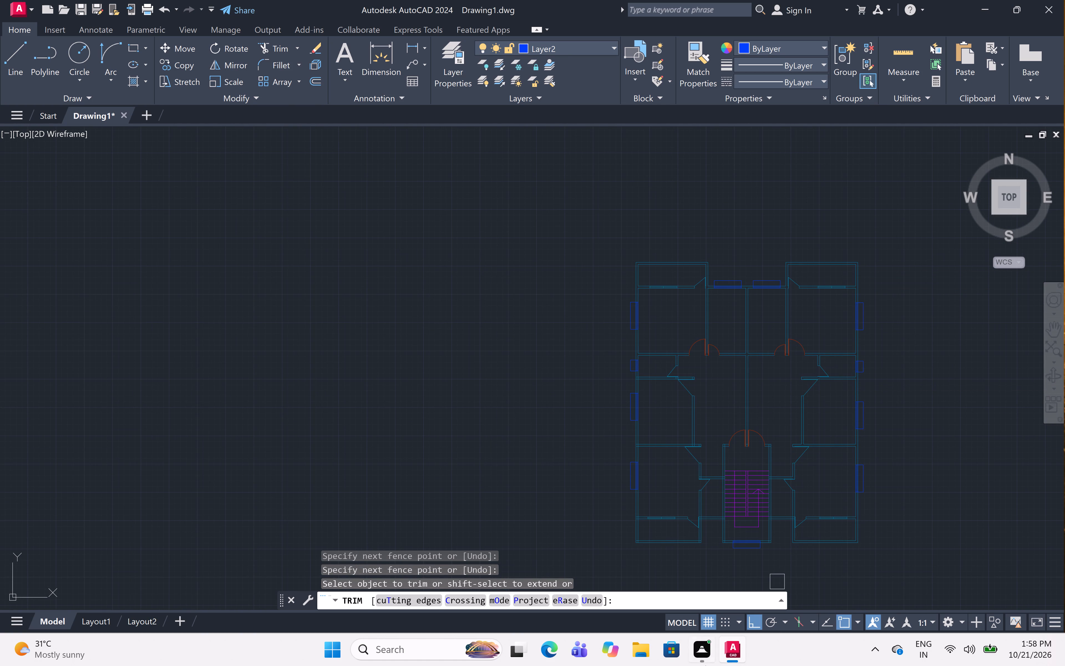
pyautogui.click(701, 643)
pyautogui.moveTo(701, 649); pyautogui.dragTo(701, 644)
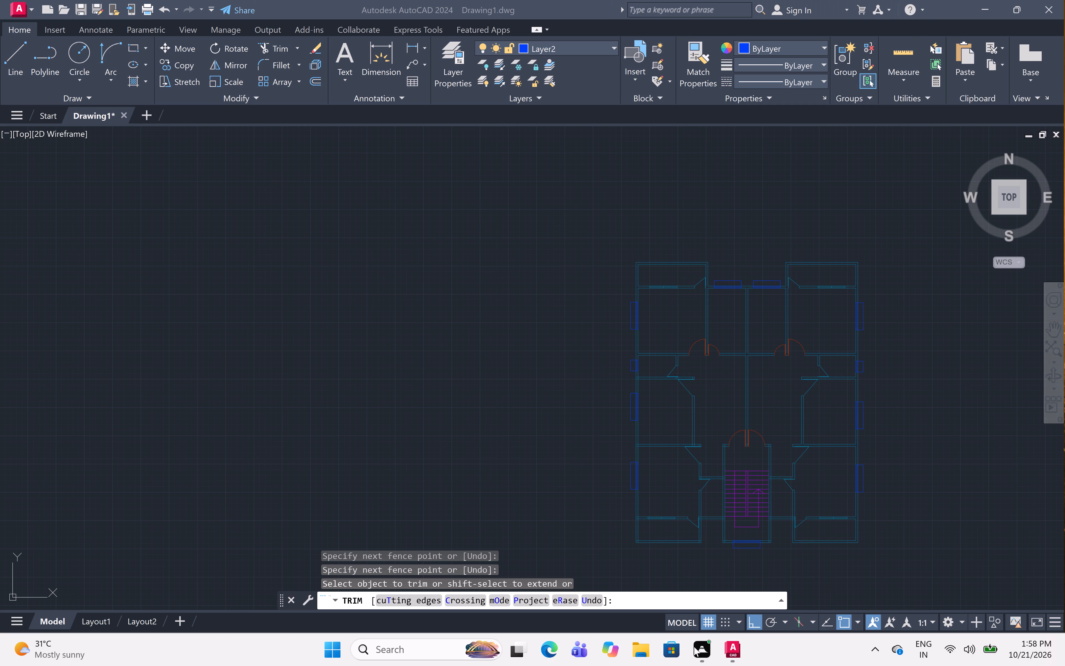
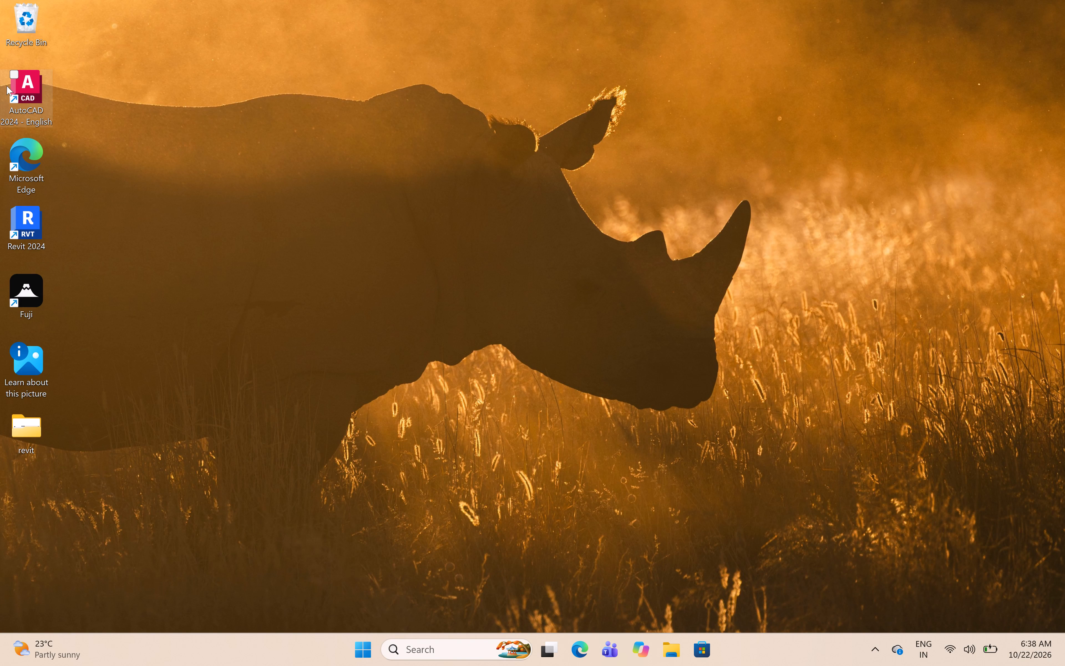
# Launch AutoCAD 2024 from the desktop.
pyautogui.doubleClick(23, 79)
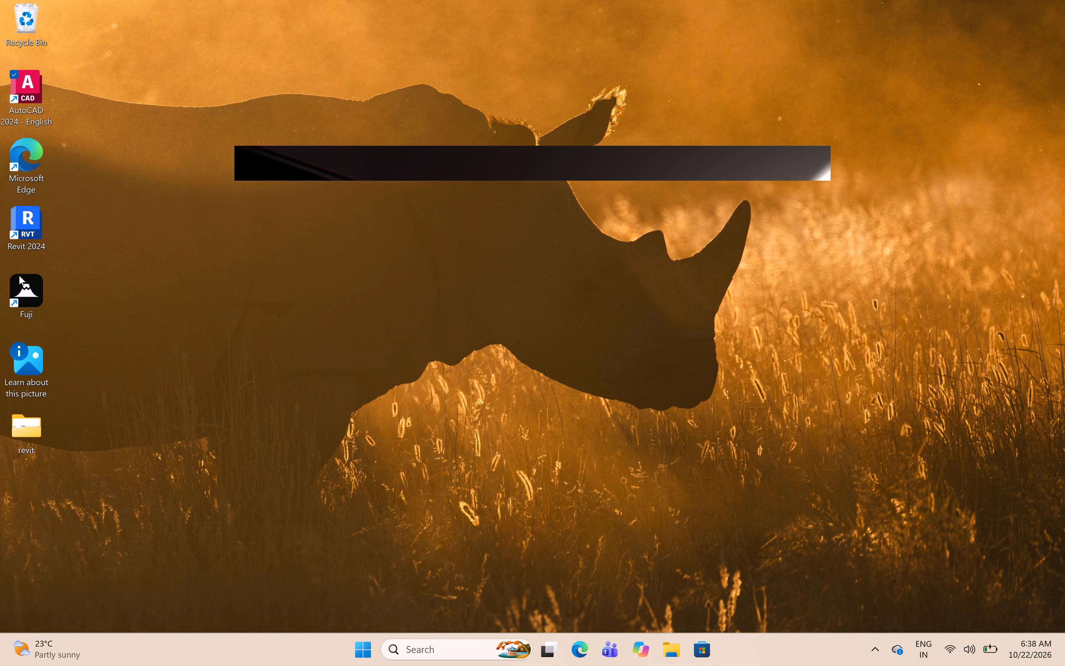
# Launch the Fuji application from the desktop.
pyautogui.click(24, 286)
pyautogui.doubleClick(24, 286)
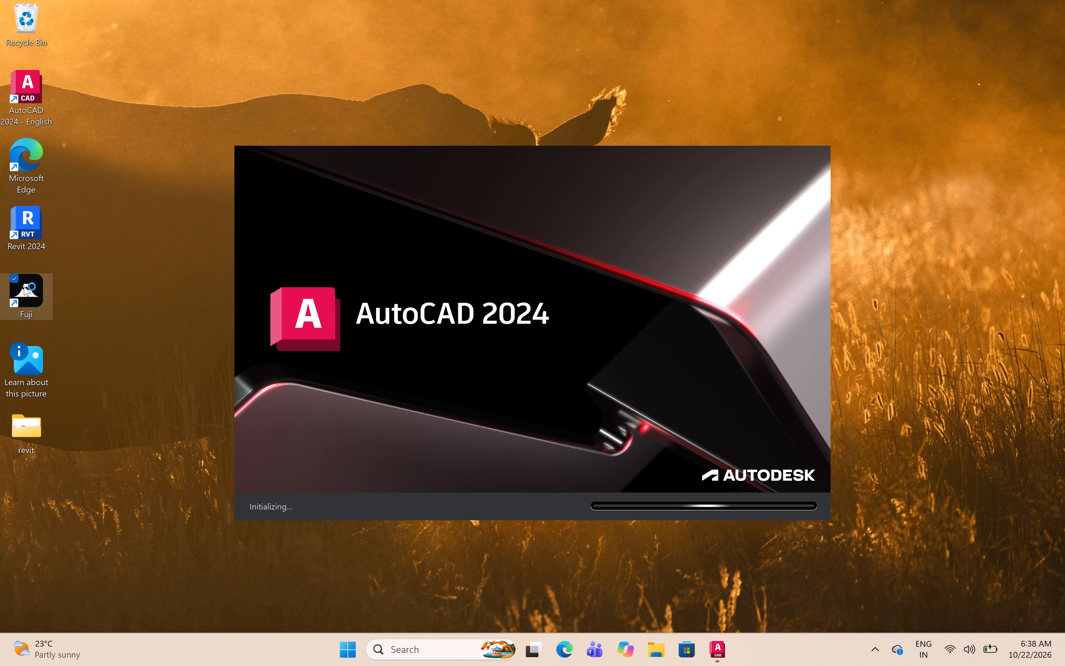
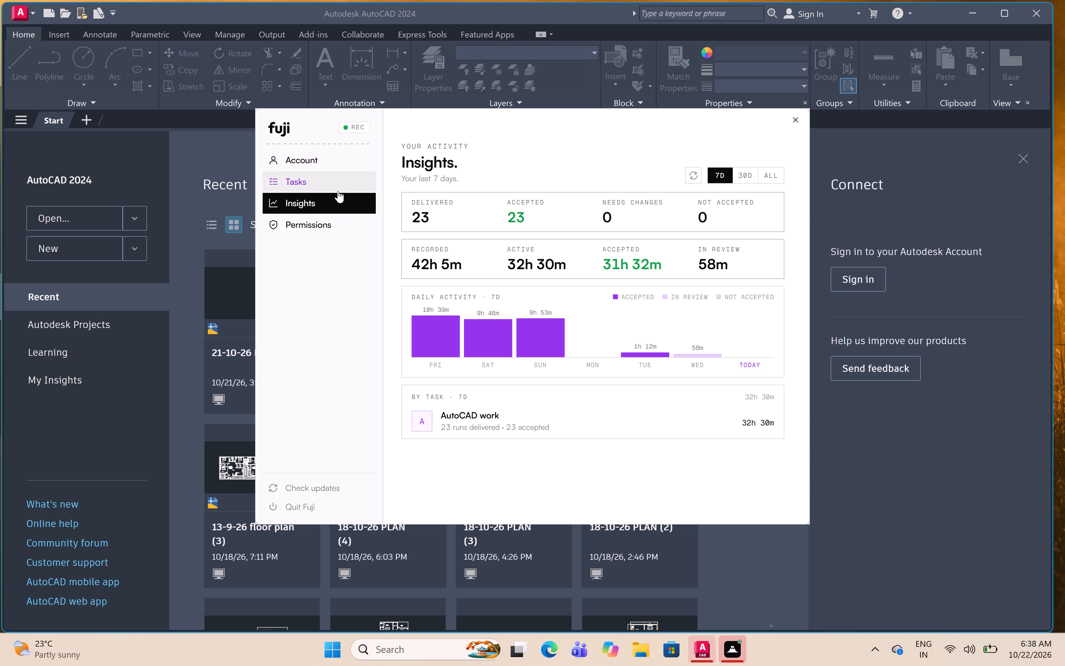
# Show the current floor plan run in Fuji's Tasks section.
pyautogui.click(345, 185)
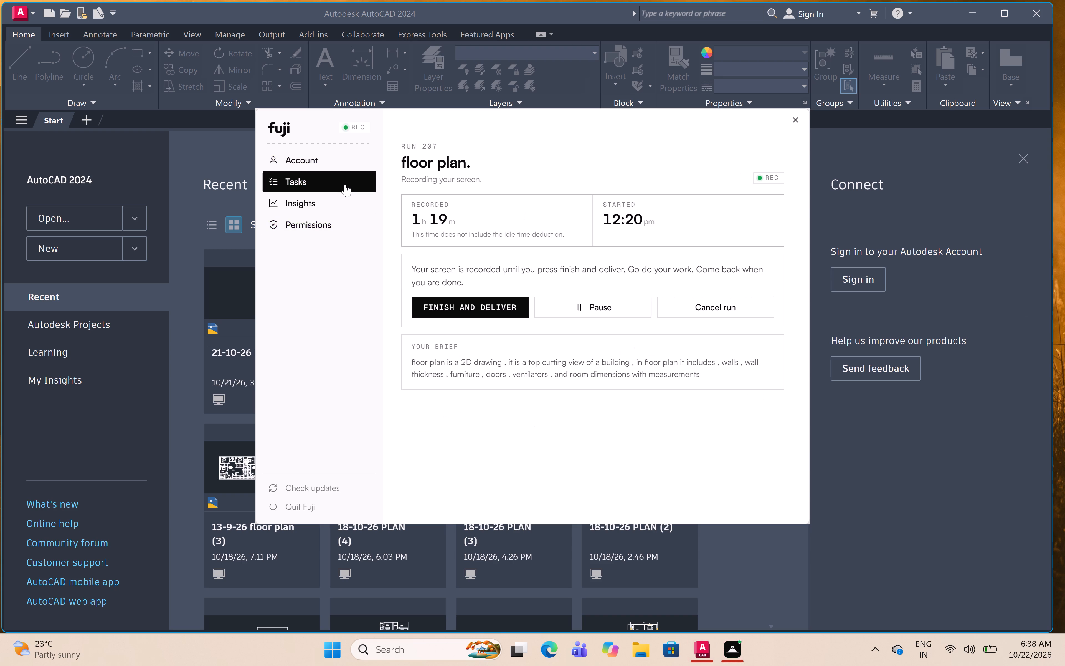
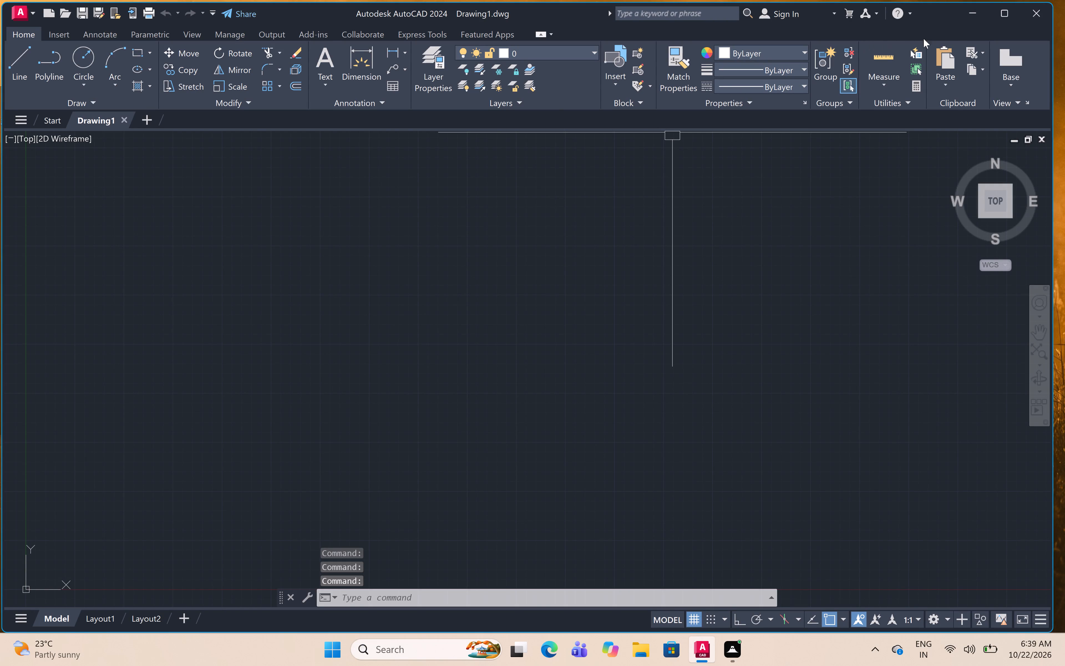
# Close AutoCAD 2024 along with the empty Drawing1.dwg drawing.
pyautogui.click(955, 41)
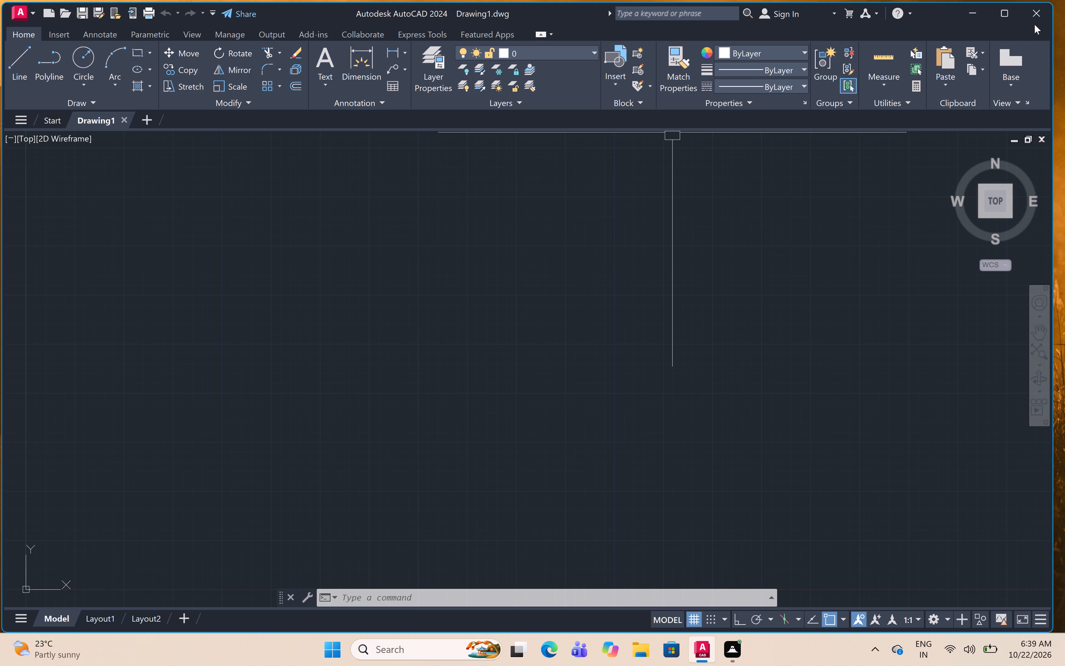
pyautogui.click(1035, 2)
pyautogui.click(1037, 9)
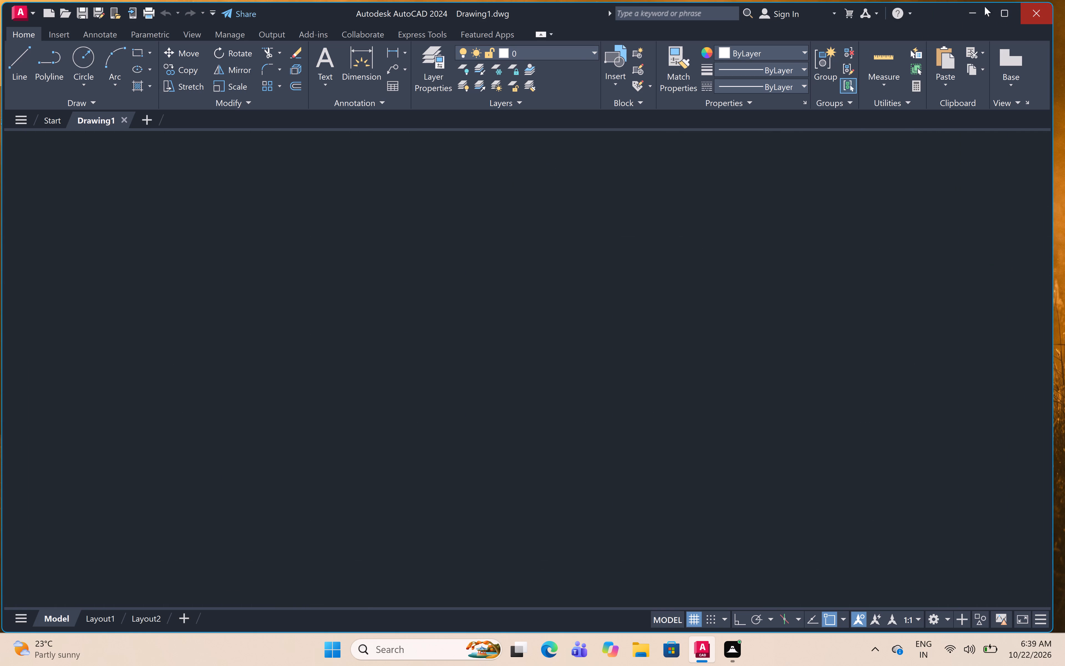
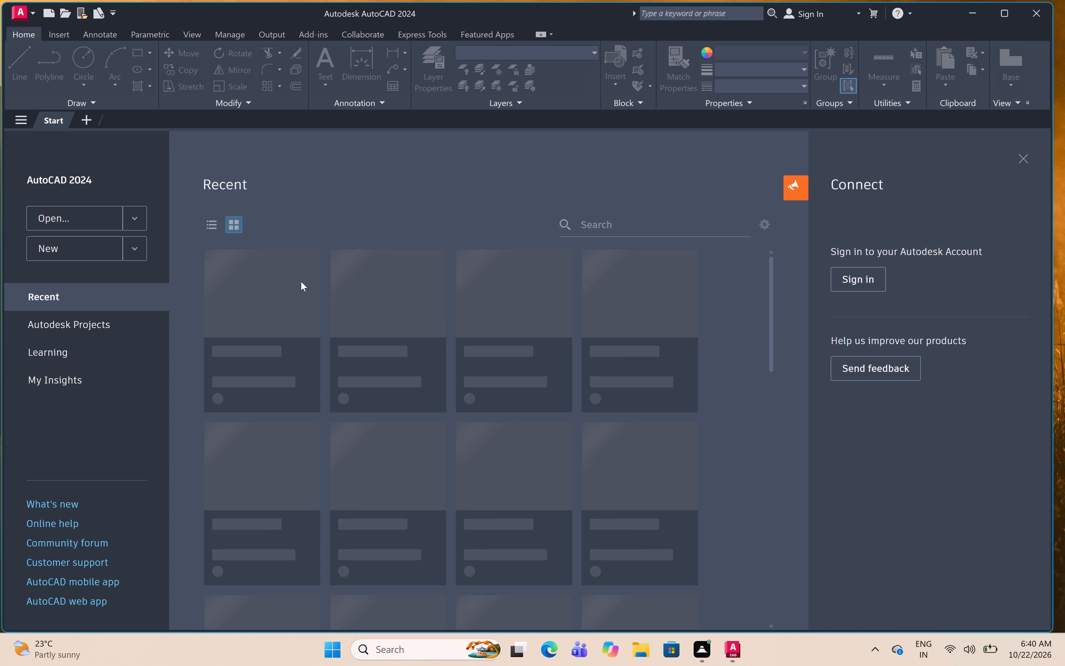
# Open the recent drawing 21-10-26 PLAN (2).
pyautogui.click(278, 301)
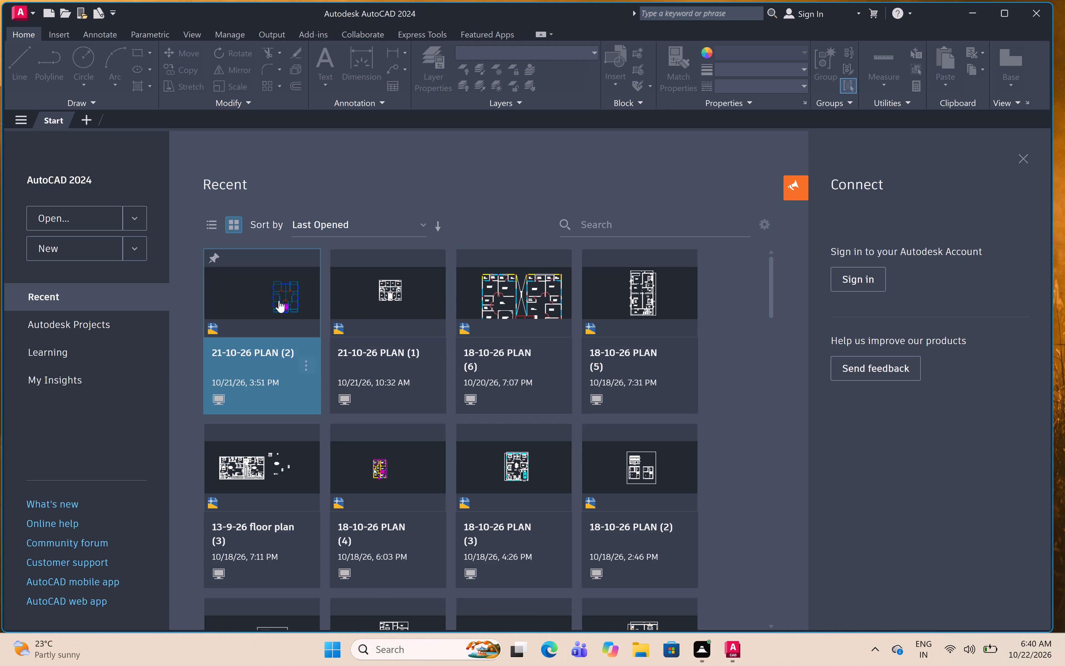
pyautogui.doubleClick(265, 307)
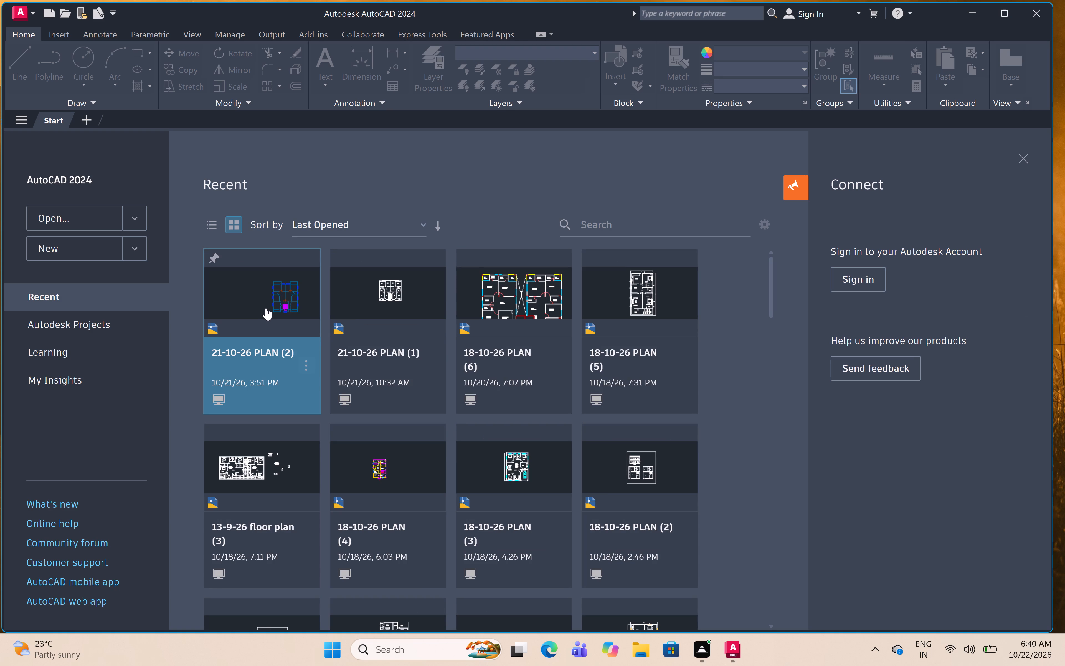
pyautogui.doubleClick(262, 304)
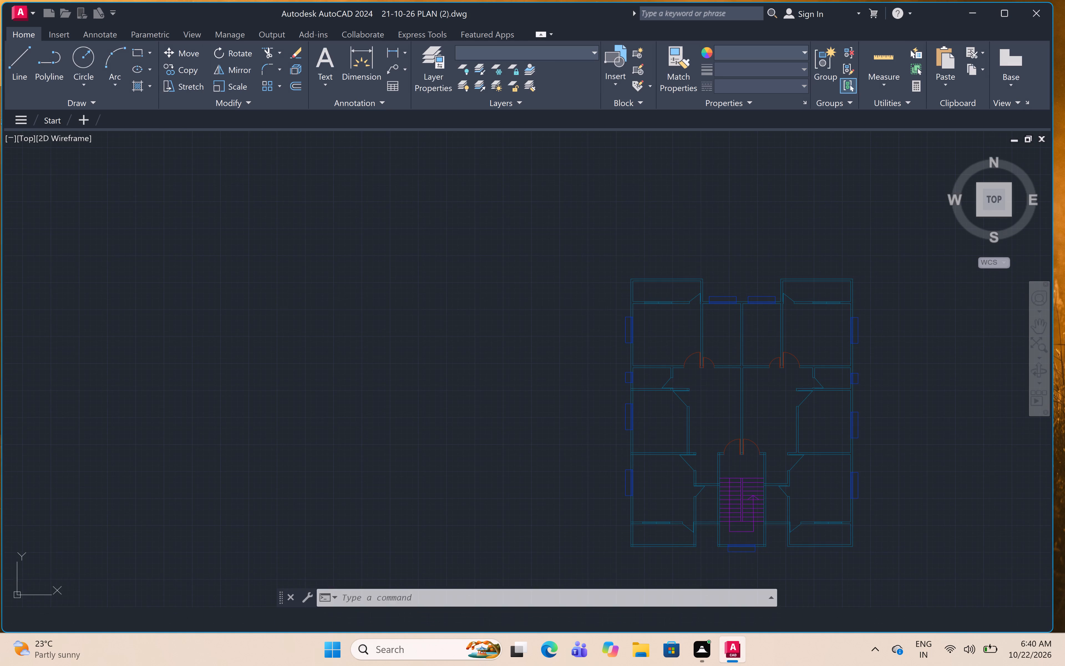
# Examine the overall floor plan and the narrow space at its upper-left corner.
pyautogui.scroll(-1, 378, 322)
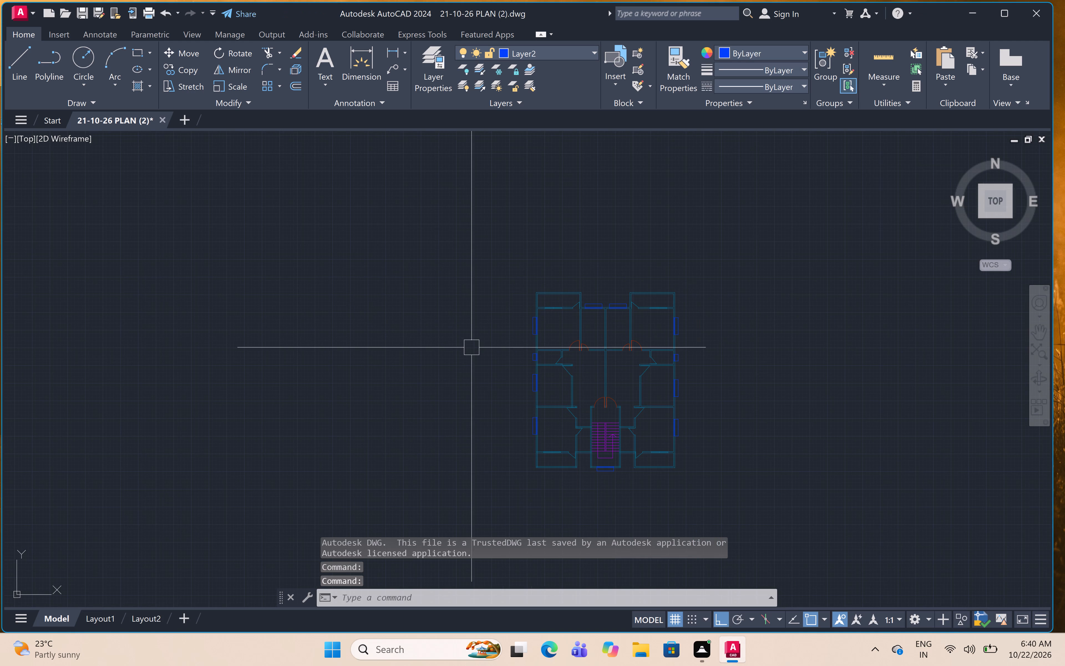
pyautogui.moveTo(587, 374); pyautogui.dragTo(580, 350, button='middle')
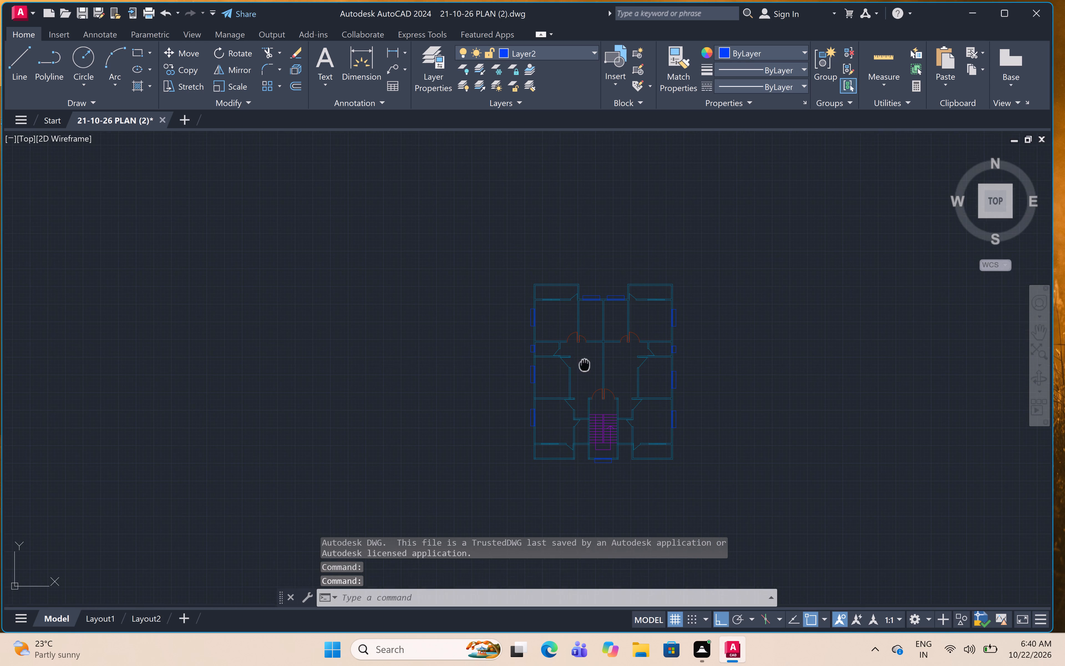
pyautogui.moveTo(580, 350); pyautogui.dragTo(579, 349, button='middle')
pyautogui.scroll(2, 579, 349)
pyautogui.moveTo(580, 349); pyautogui.dragTo(583, 369, button='middle')
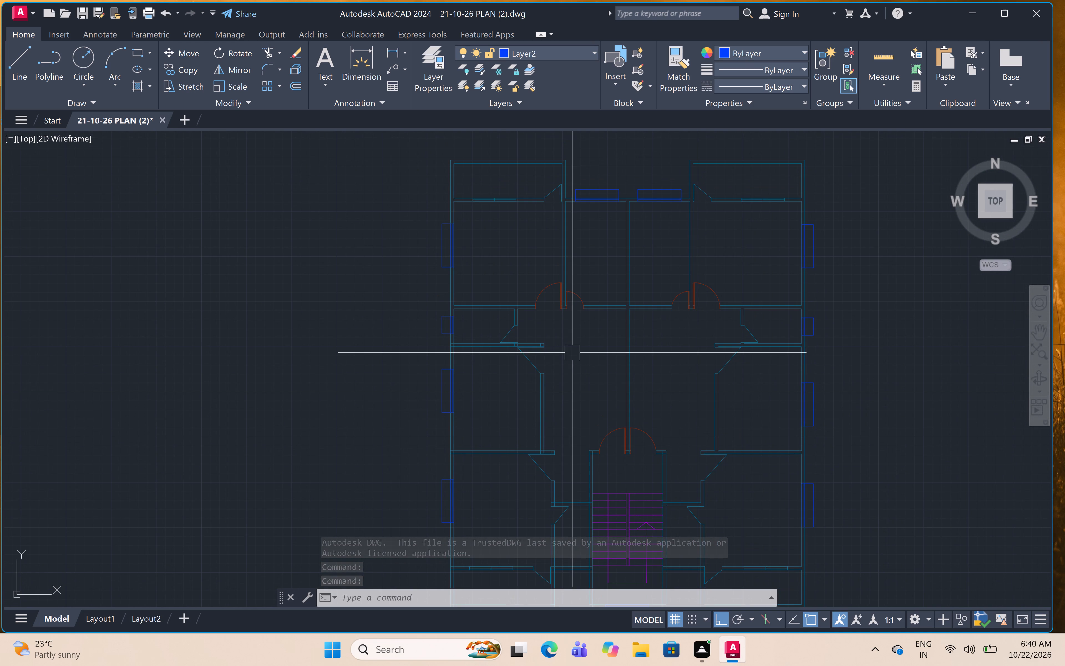
pyautogui.moveTo(566, 341); pyautogui.dragTo(565, 355, button='middle')
pyautogui.middleClick(540, 324)
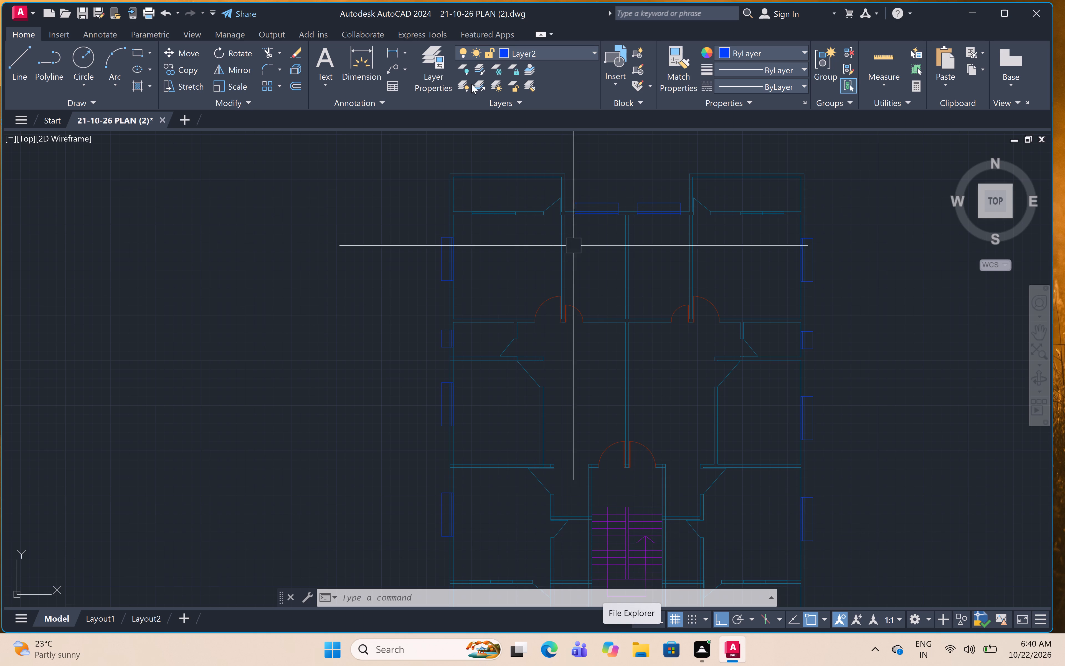
pyautogui.scroll(2, 488, 163)
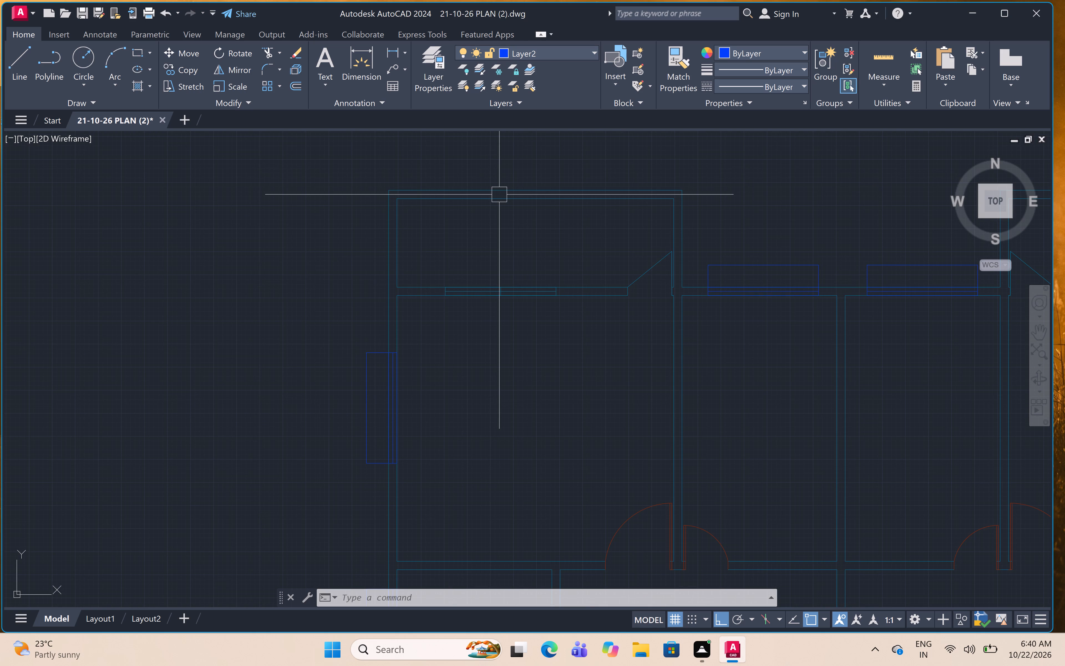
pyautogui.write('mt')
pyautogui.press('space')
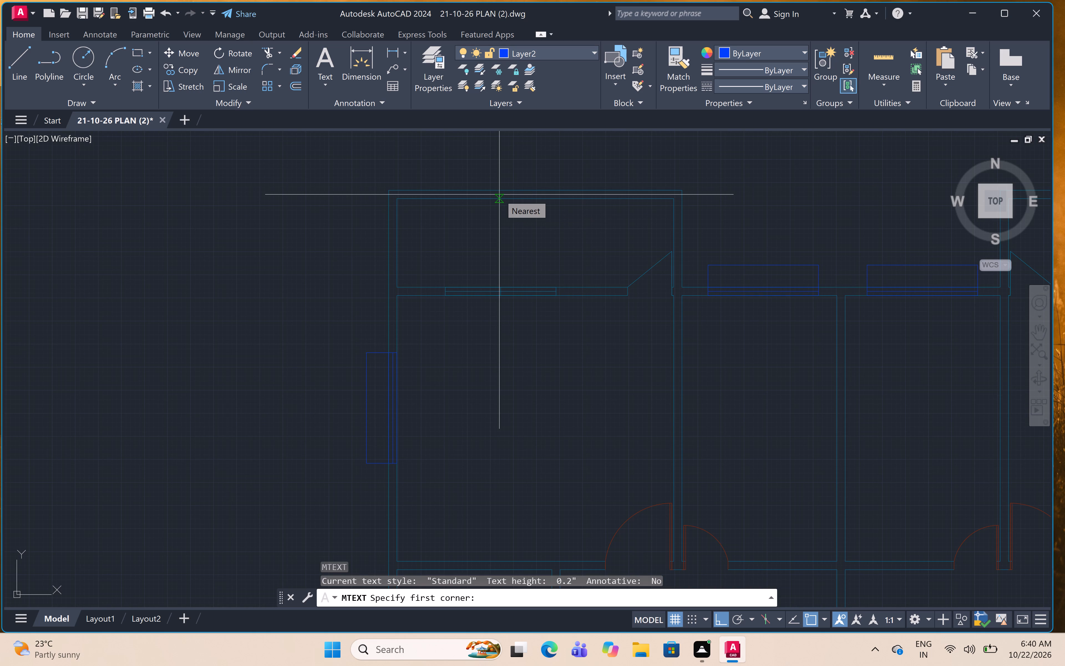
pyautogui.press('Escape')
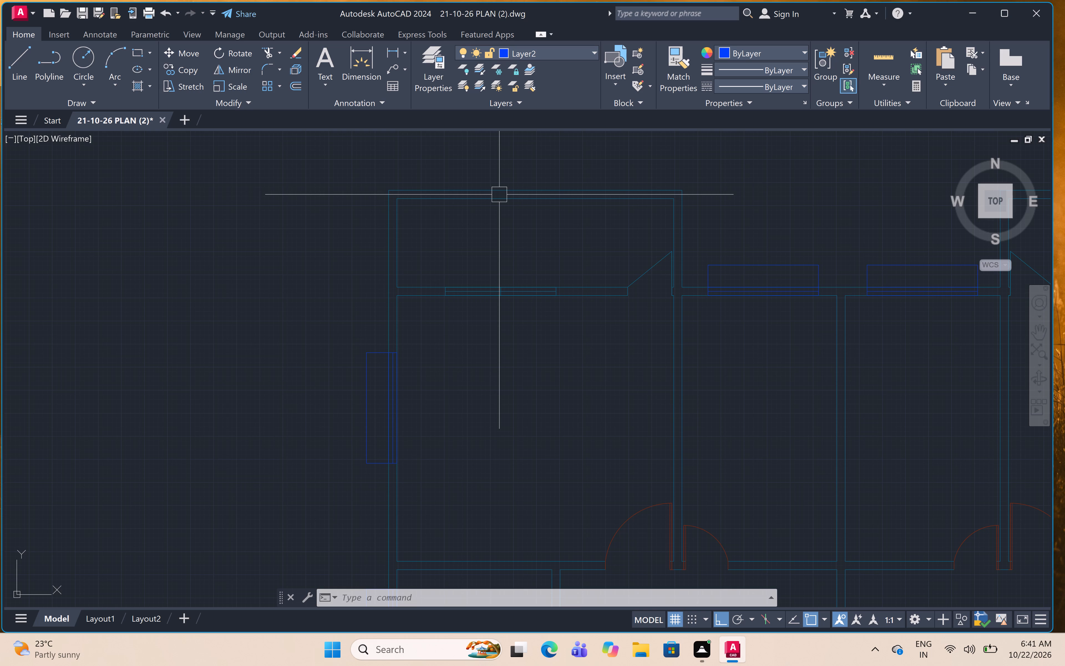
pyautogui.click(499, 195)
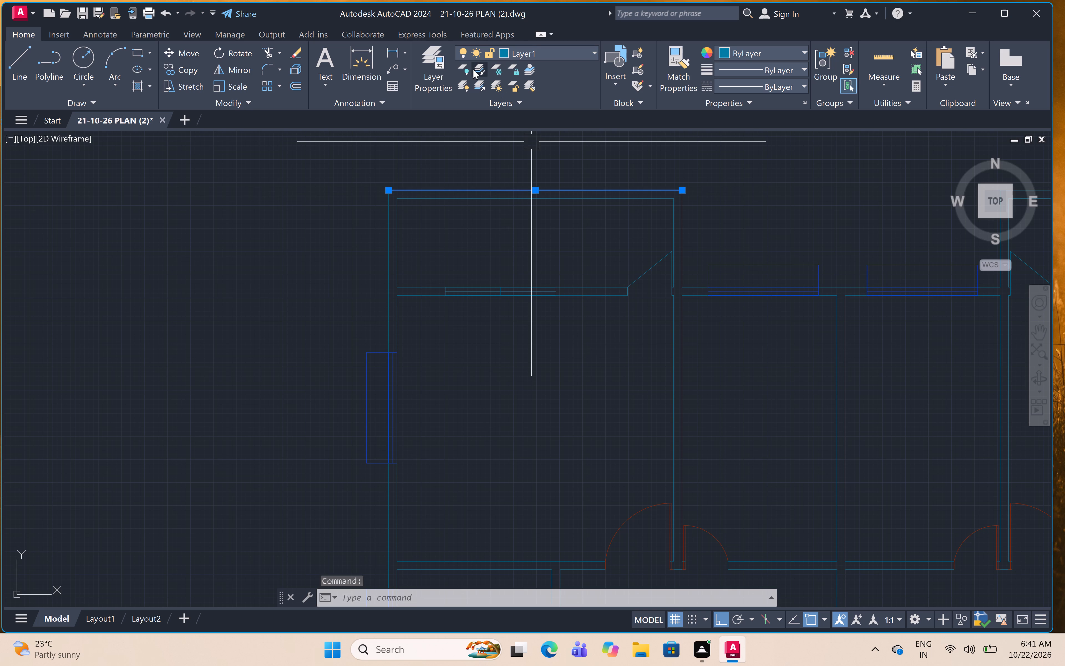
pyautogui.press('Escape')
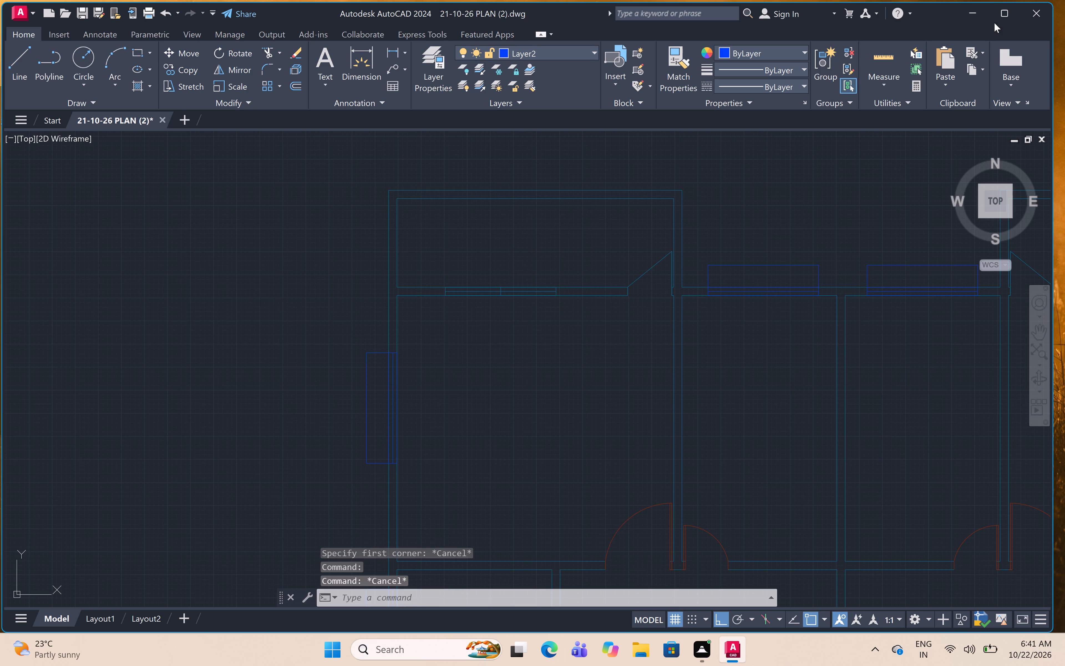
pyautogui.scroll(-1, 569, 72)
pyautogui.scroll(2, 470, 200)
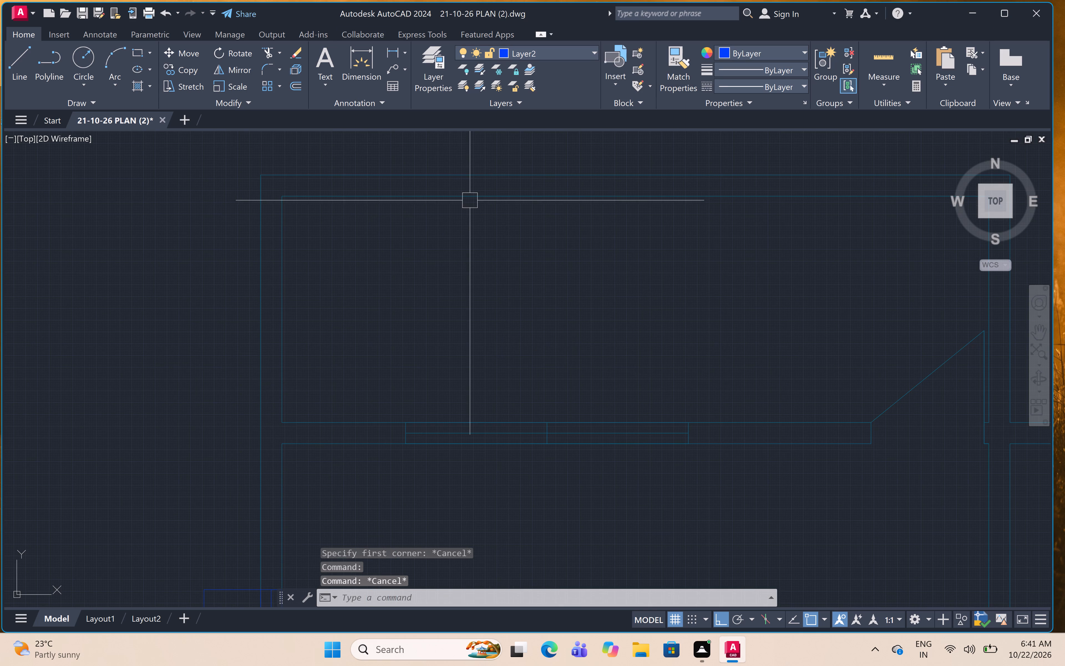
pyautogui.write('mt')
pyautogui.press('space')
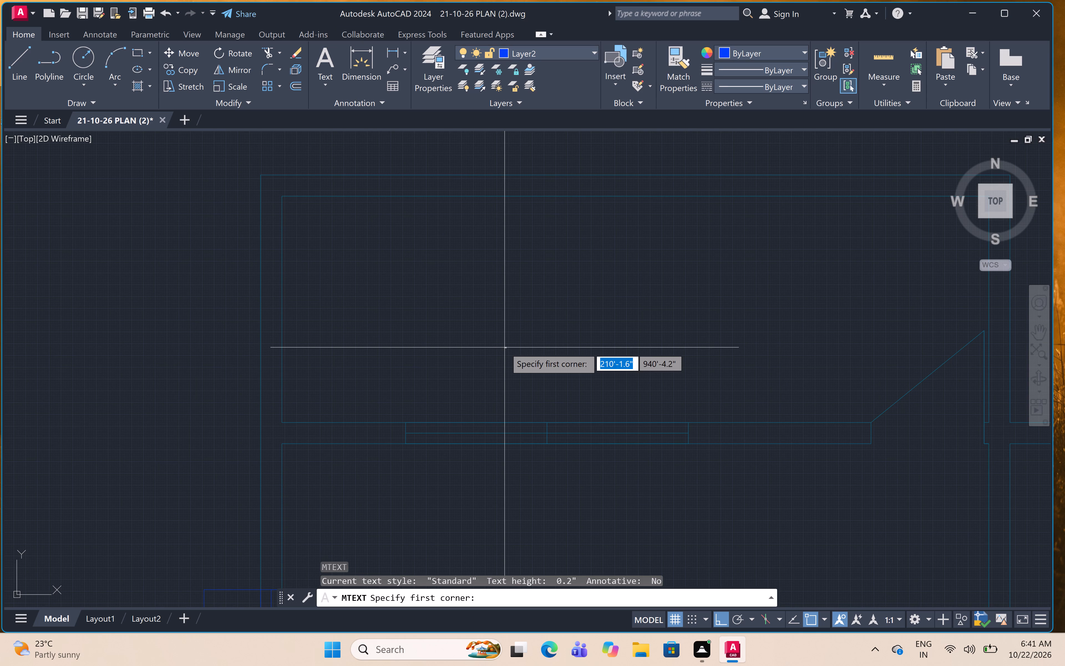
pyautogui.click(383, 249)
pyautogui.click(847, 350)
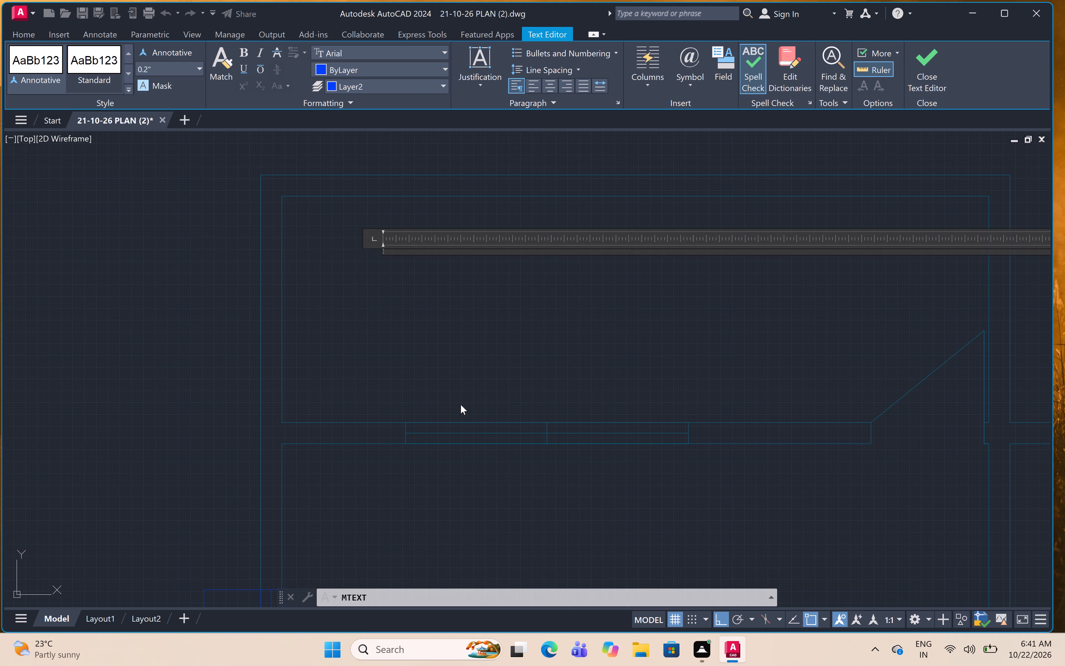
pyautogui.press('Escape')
# Set the default text height (TEXTSIZE) to 6".
pyautogui.write('text')
pyautogui.write('s')
pyautogui.press('space')
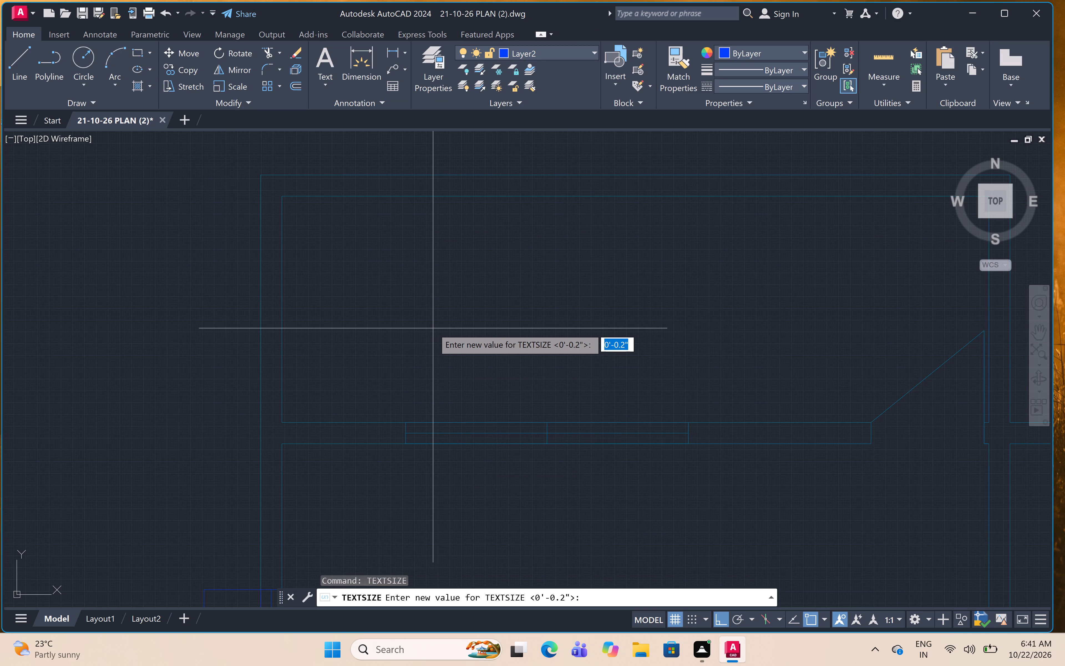
pyautogui.press('6')
pyautogui.hotkey('shift', '"')
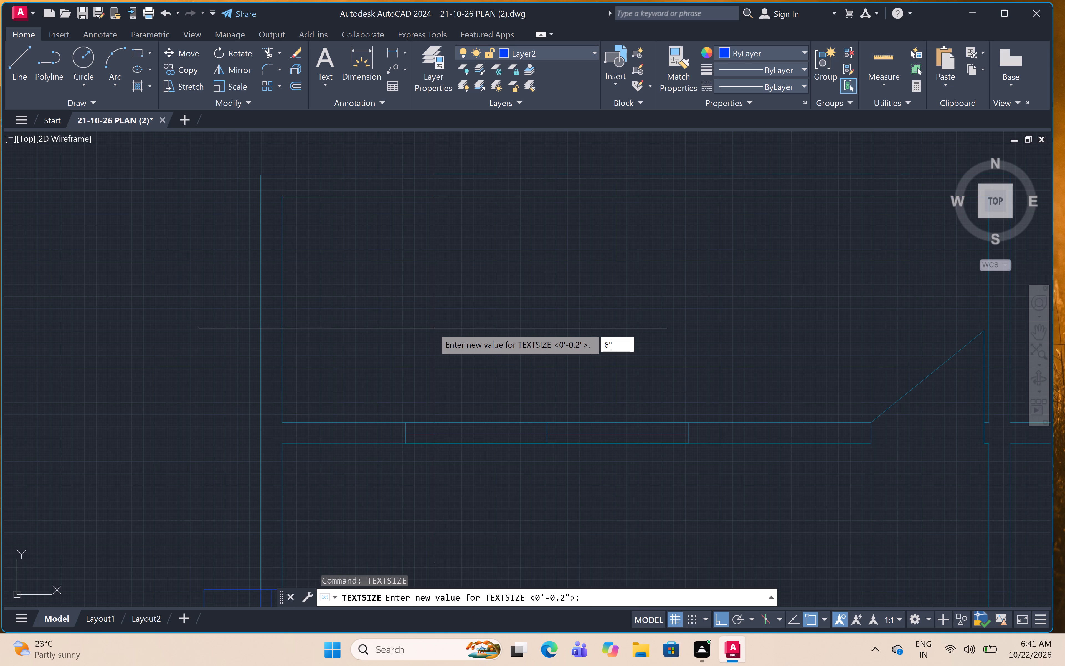
pyautogui.press('space')
# Place a multiline text box inside the narrow space at the plan's upper-left corner, above the window wall.
pyautogui.press('m')
pyautogui.press('t')
pyautogui.press('space')
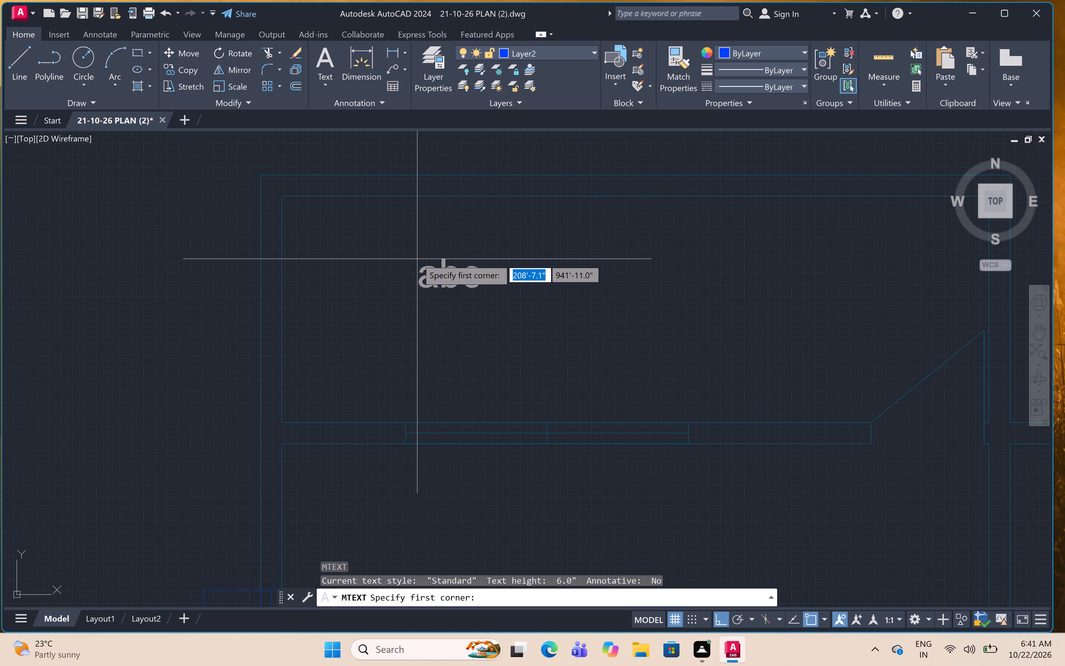
pyautogui.click(406, 251)
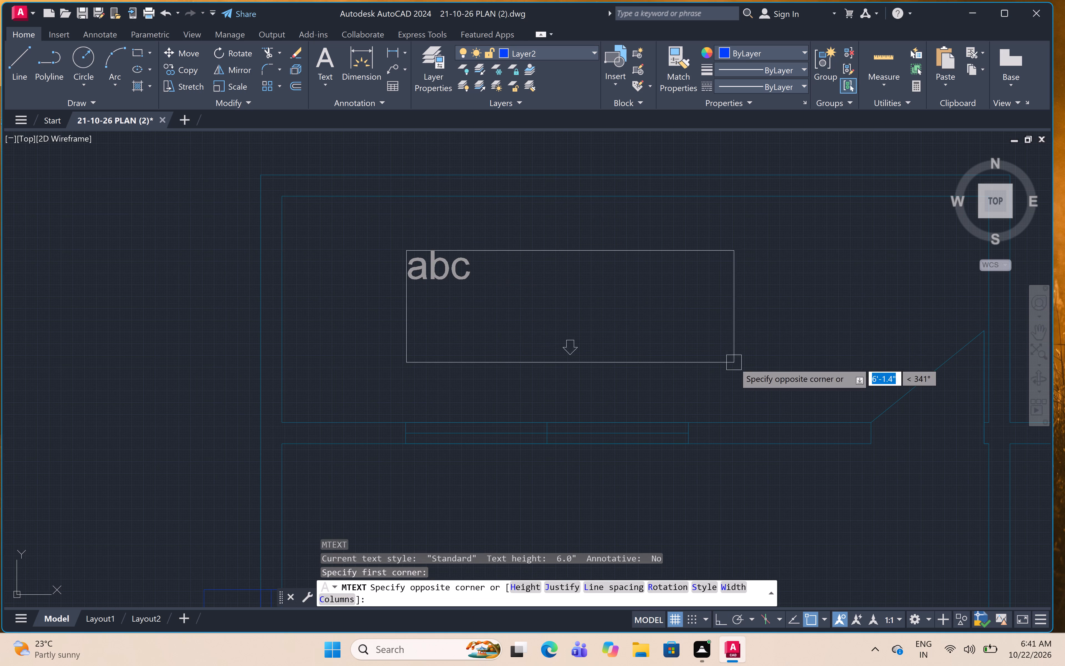
pyautogui.click(792, 352)
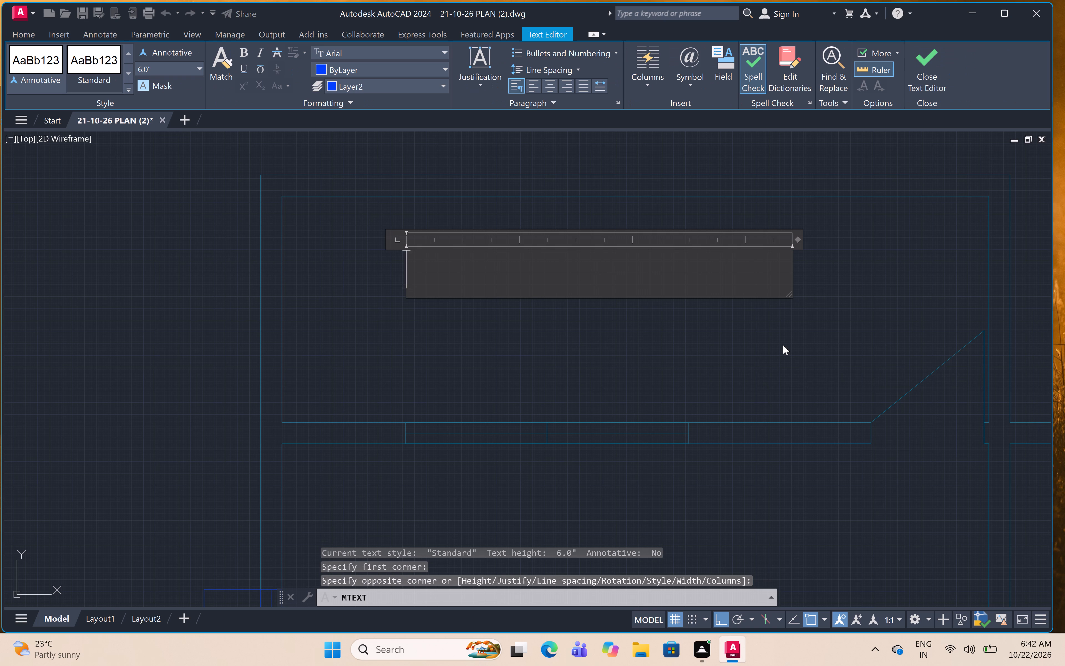
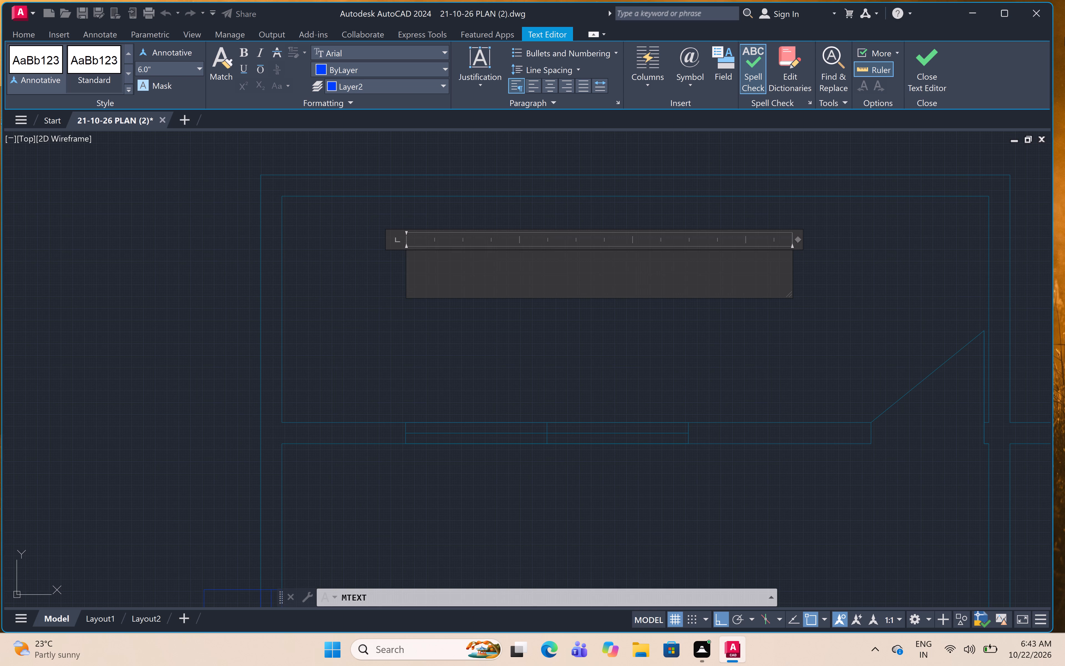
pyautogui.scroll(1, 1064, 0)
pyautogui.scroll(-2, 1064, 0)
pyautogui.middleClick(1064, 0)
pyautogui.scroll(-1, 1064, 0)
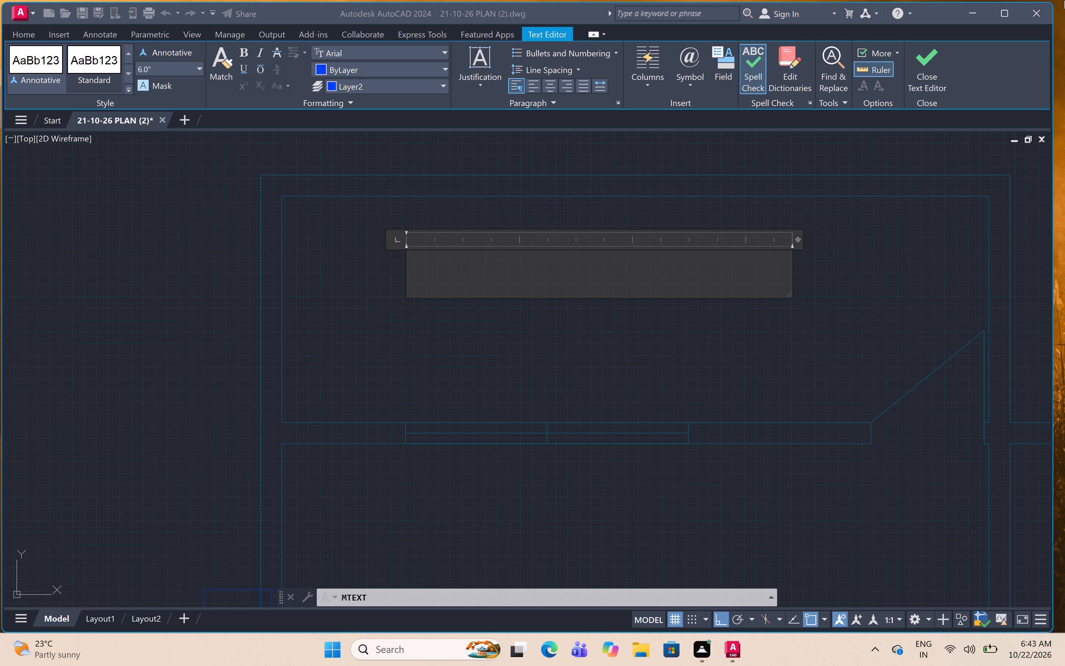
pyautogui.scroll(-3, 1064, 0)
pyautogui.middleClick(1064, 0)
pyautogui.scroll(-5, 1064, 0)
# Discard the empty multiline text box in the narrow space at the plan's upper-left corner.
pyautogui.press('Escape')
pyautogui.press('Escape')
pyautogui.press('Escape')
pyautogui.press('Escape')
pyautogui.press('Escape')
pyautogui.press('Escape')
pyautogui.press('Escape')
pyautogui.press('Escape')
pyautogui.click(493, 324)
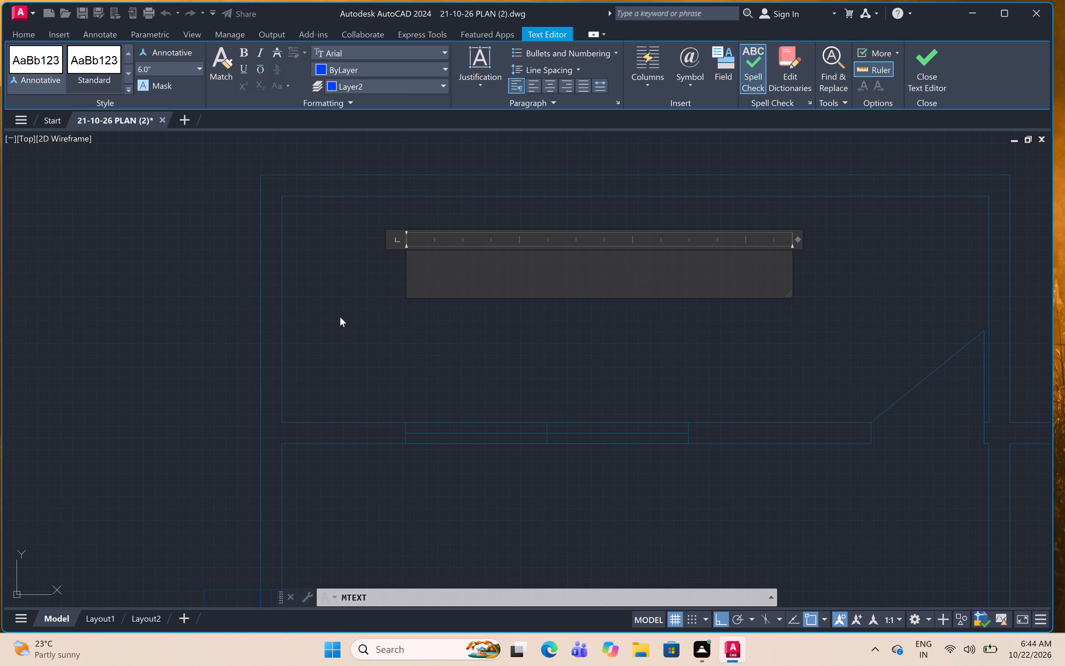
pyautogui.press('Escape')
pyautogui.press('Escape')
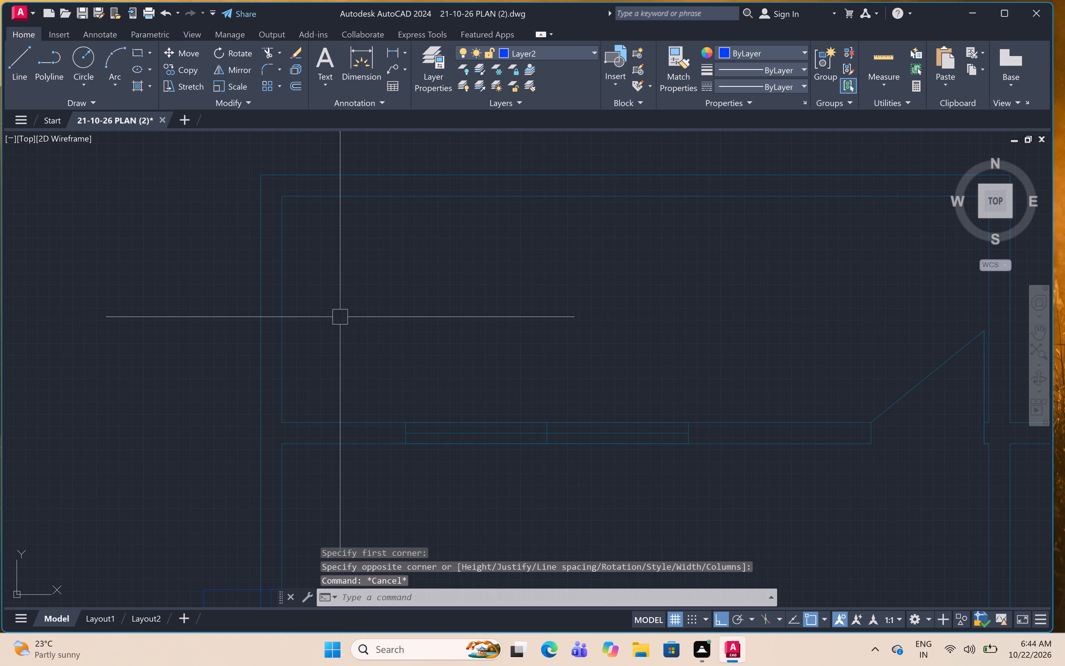
# Add a multiline text label VERANDA inside the narrow space at the plan's upper-left corner, above the window wall.
pyautogui.scroll(-3, 321, 333)
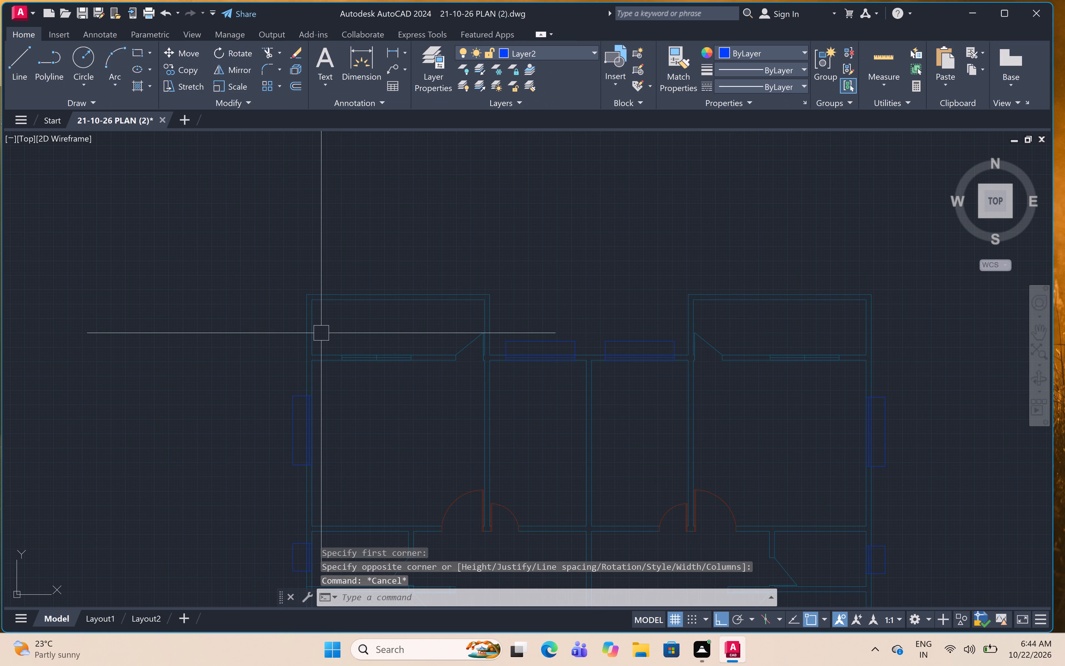
pyautogui.scroll(3, 321, 333)
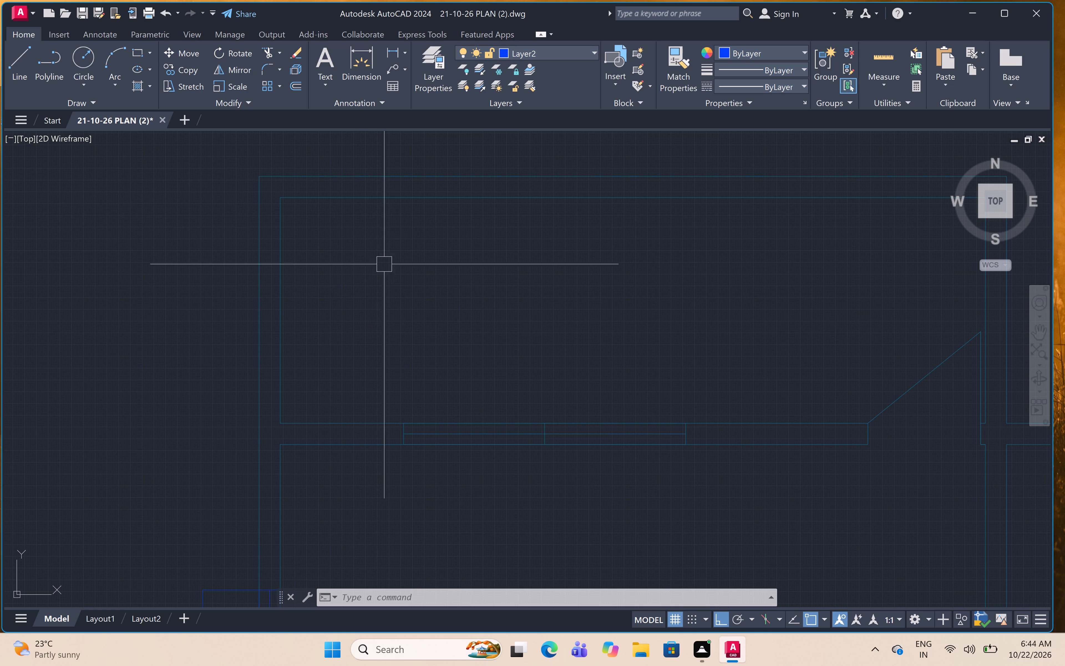
pyautogui.click(399, 266)
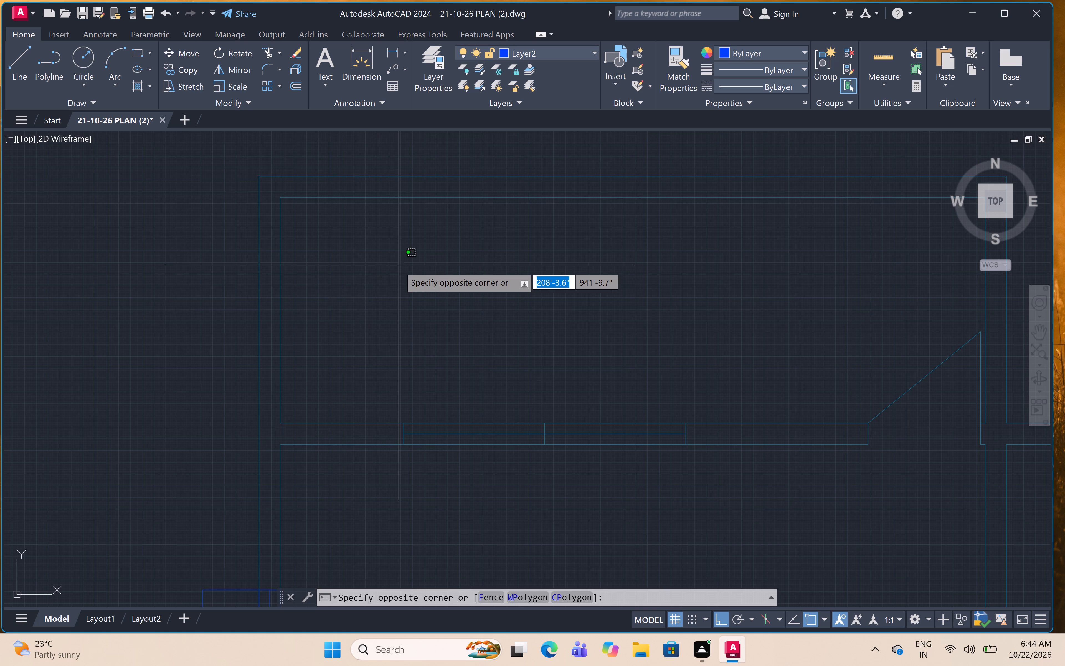
pyautogui.write('mt')
pyautogui.press('space')
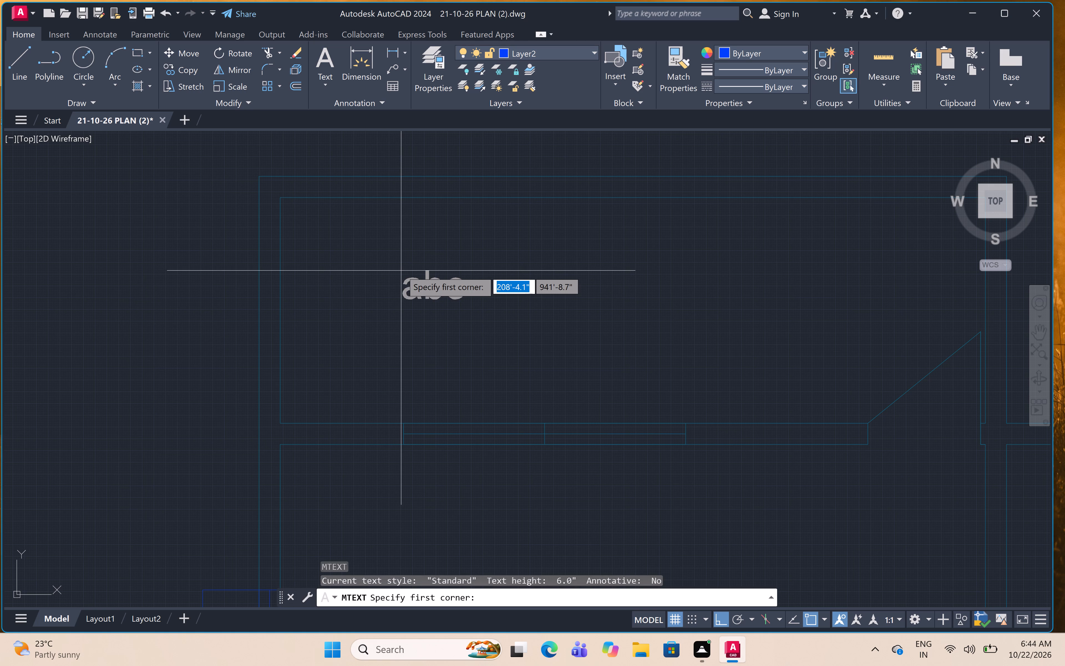
pyautogui.click(409, 271)
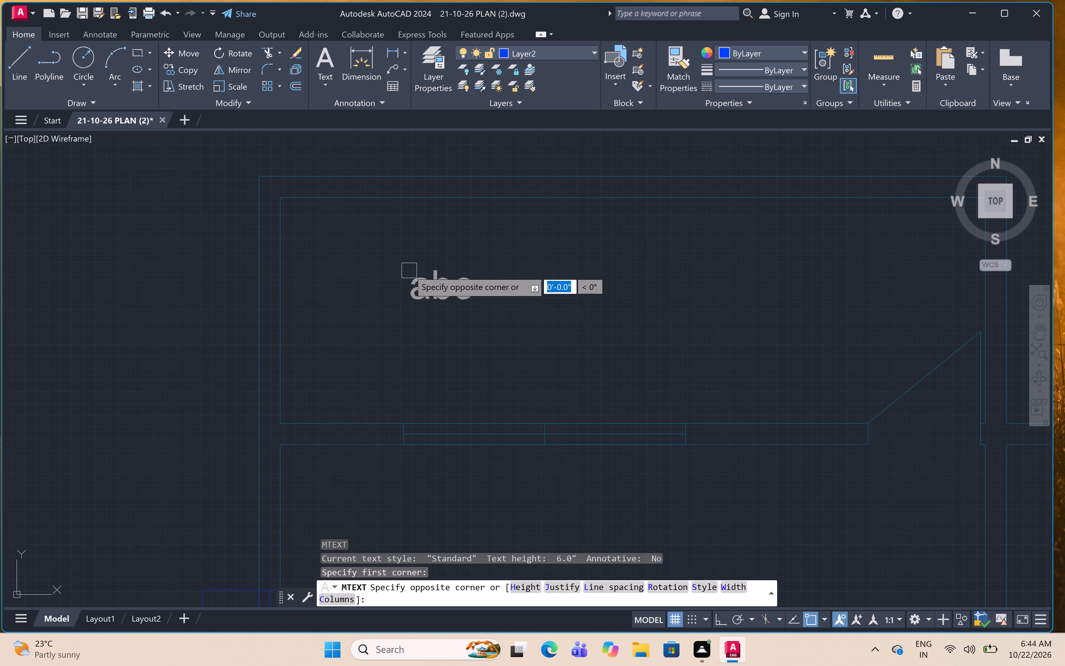
pyautogui.click(662, 342)
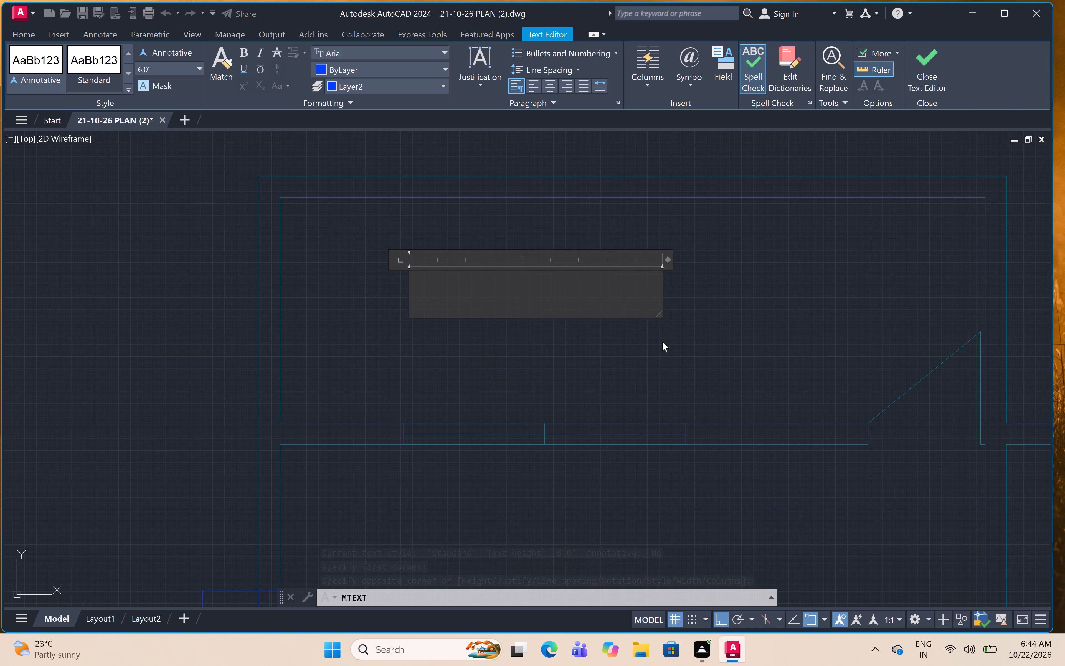
pyautogui.write('ver')
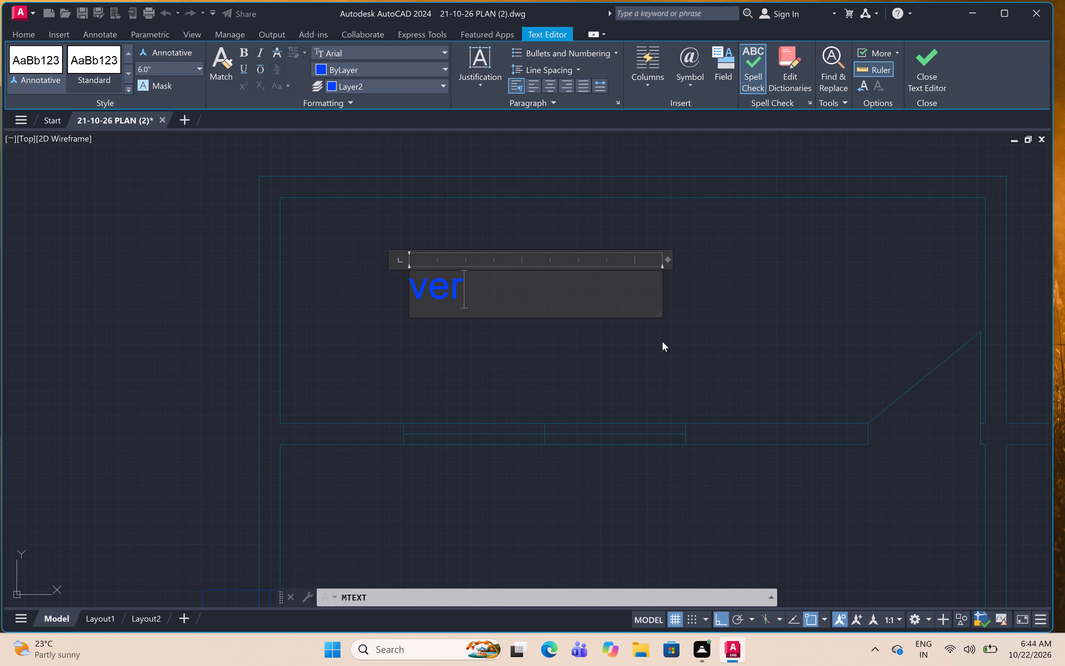
pyautogui.press('BackSpace')
pyautogui.press('BackSpace')
pyautogui.press('BackSpace')
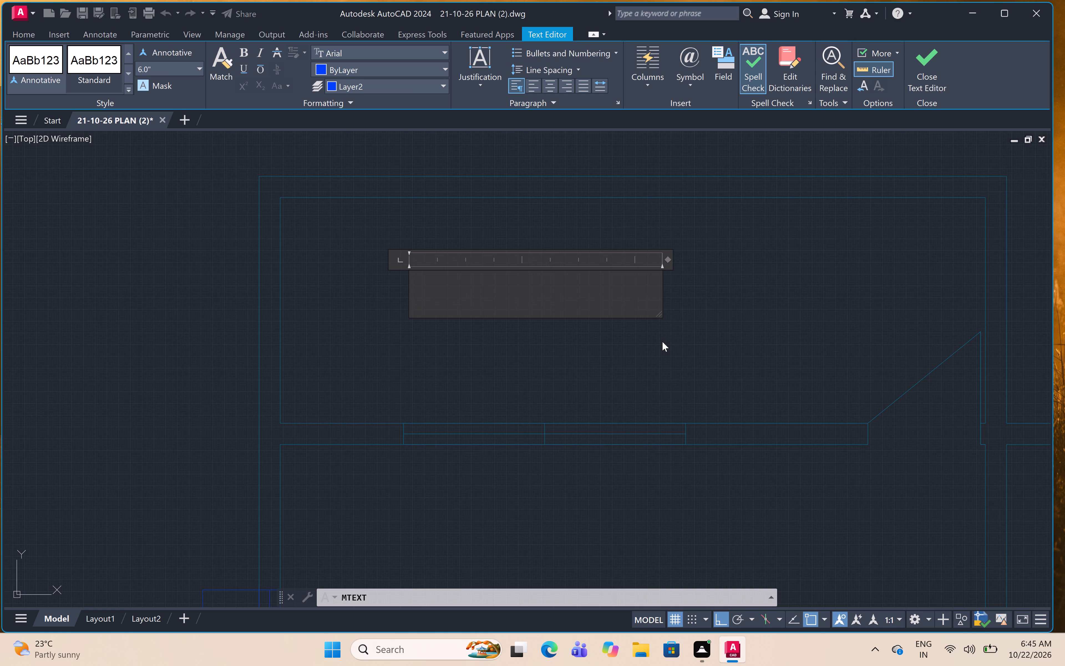
pyautogui.write('VER')
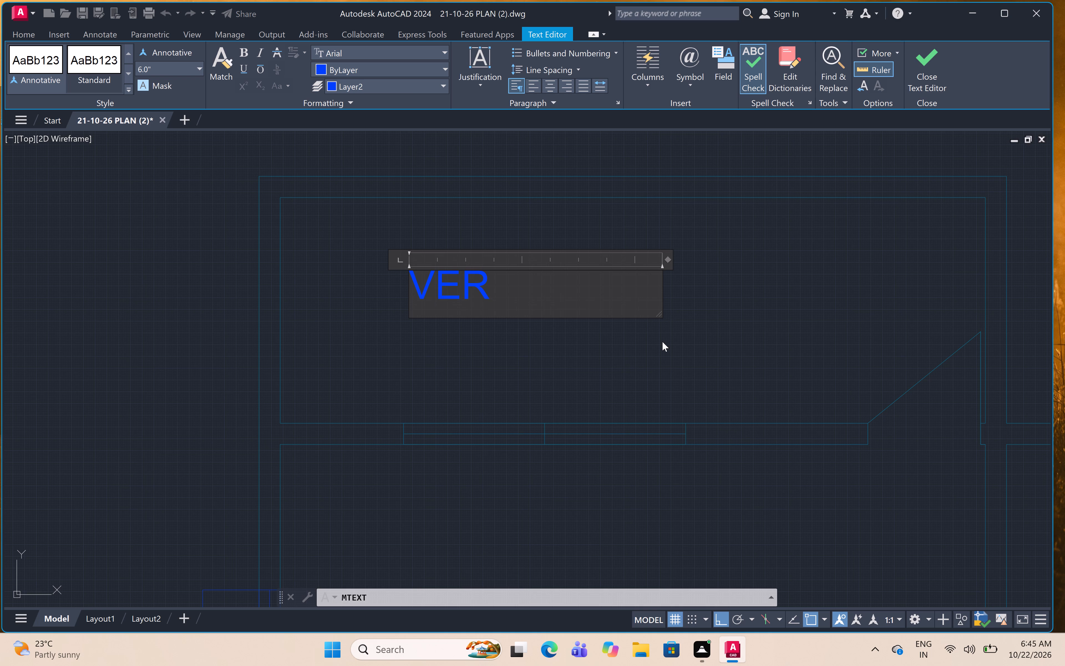
pyautogui.press('a')
pyautogui.press('n')
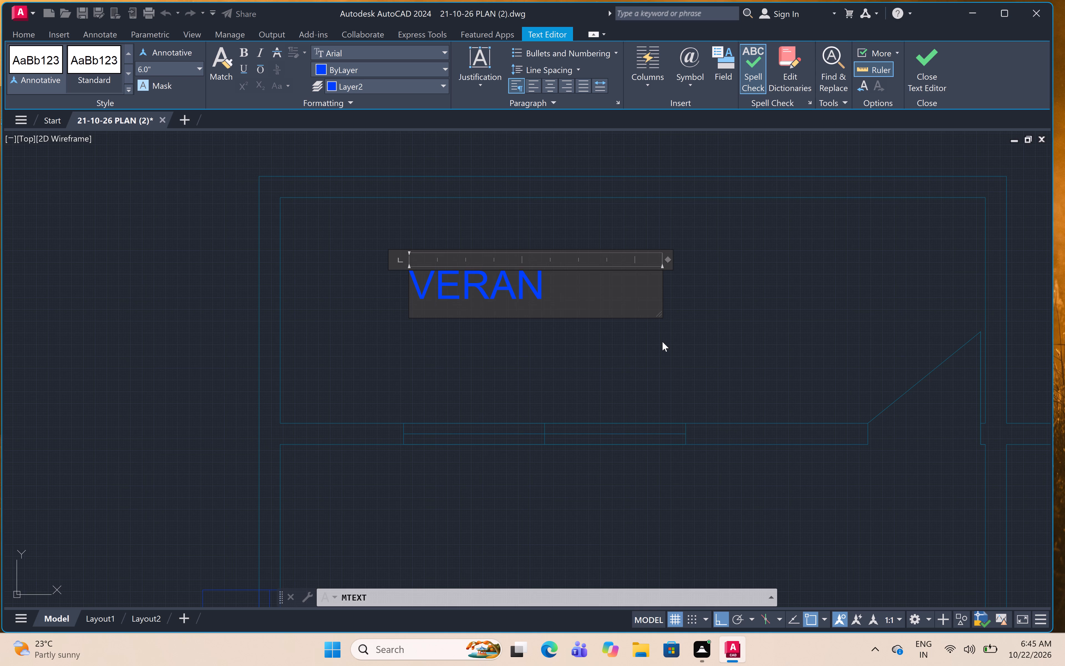
pyautogui.write('DA')
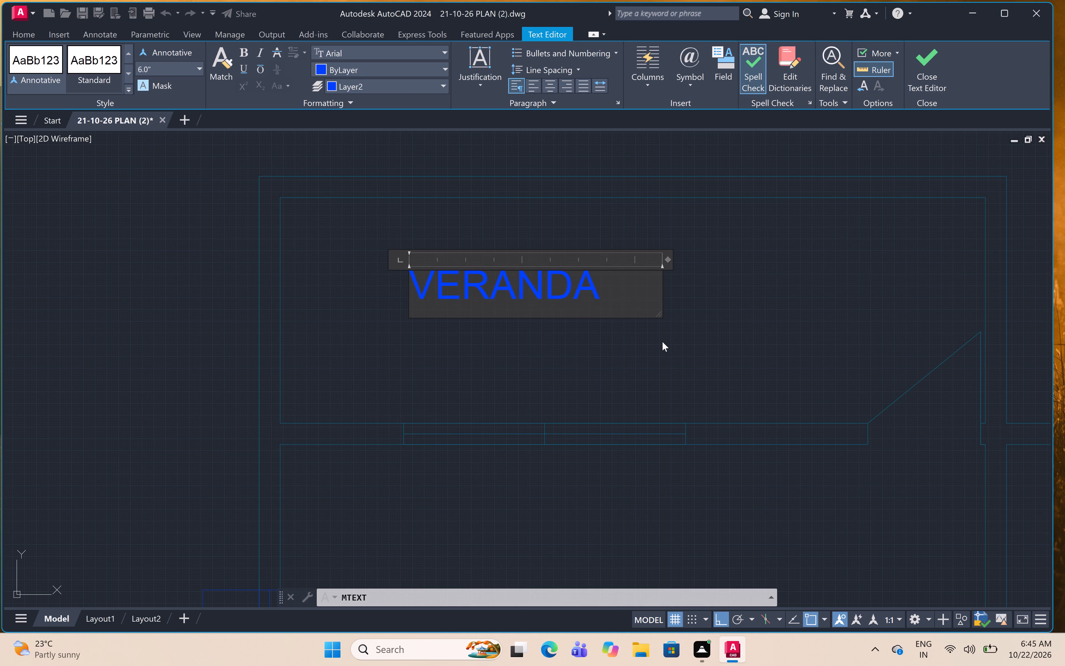
pyautogui.press('Return')
pyautogui.press('BackSpace')
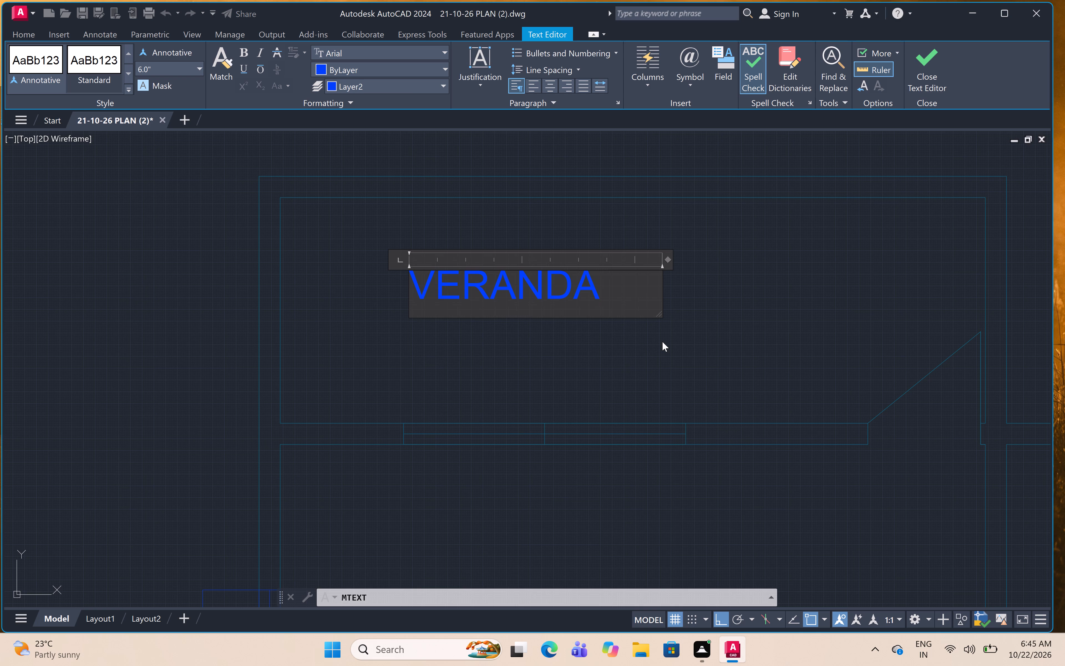
pyautogui.click(709, 363)
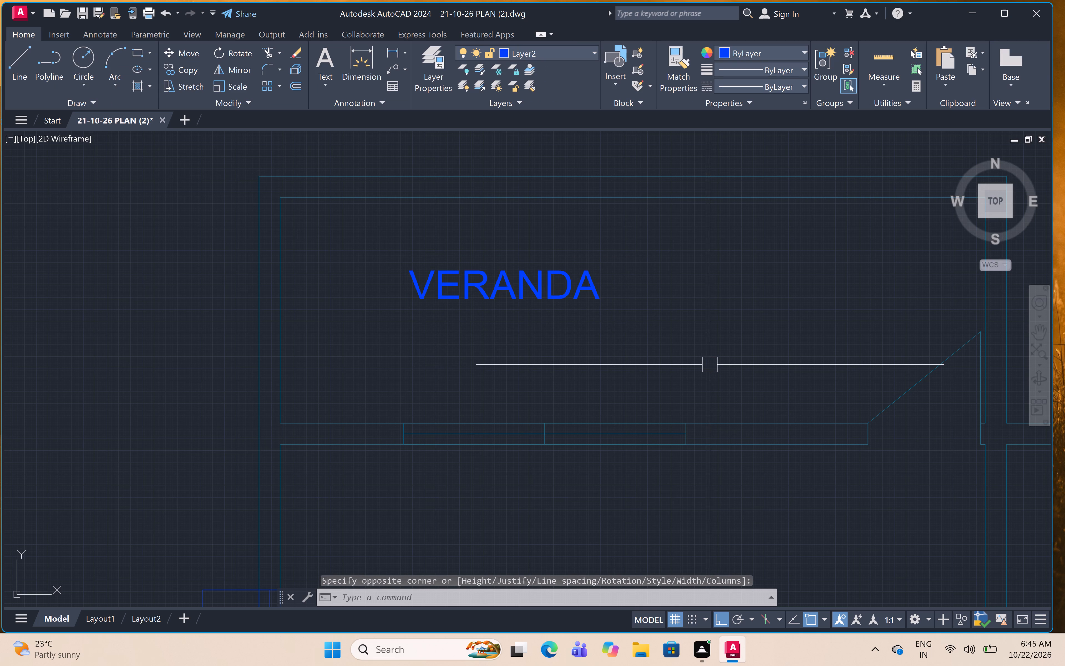
# Start a multiline text label KITCHEN in the narrow top-middle room just left of the plan's central wall.
pyautogui.scroll(-4, 710, 365)
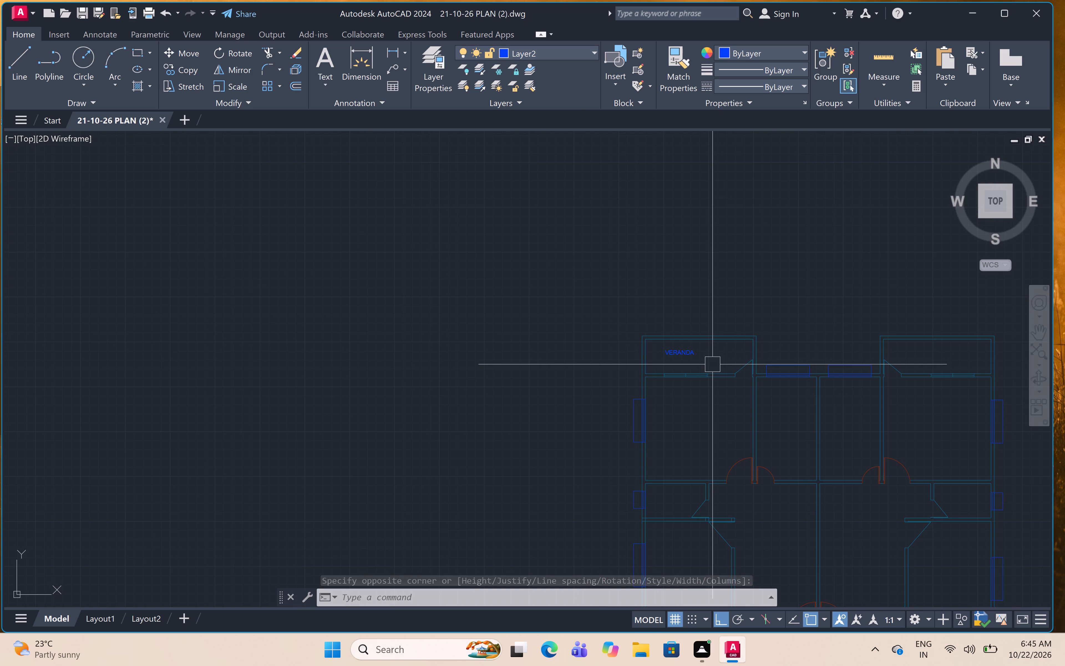
pyautogui.moveTo(717, 364); pyautogui.dragTo(342, 158, button='middle')
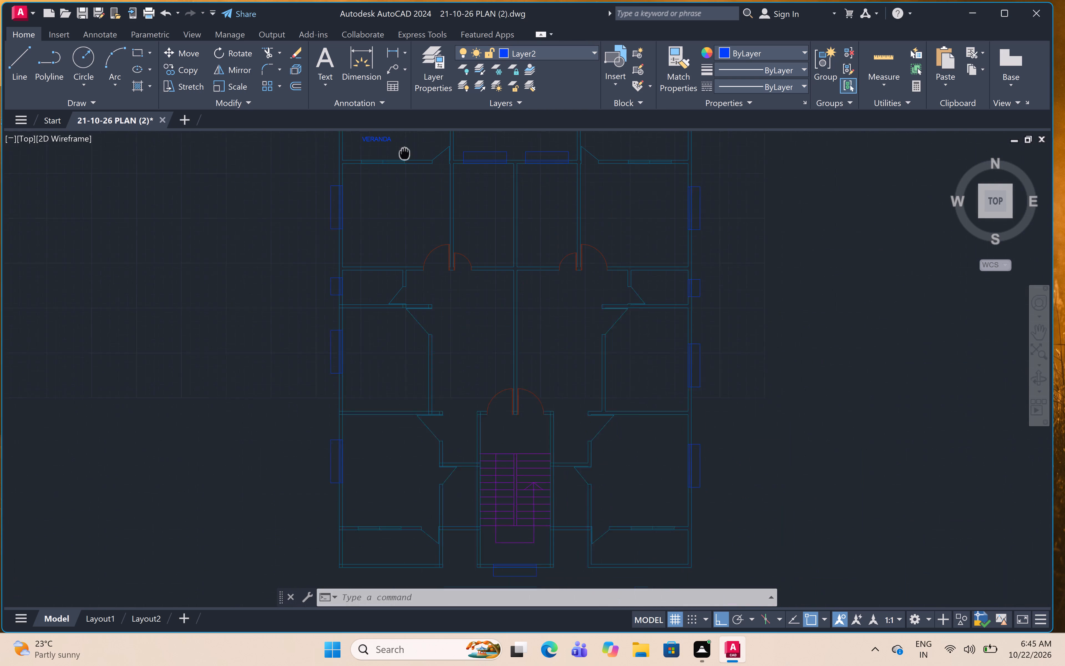
pyautogui.moveTo(342, 158); pyautogui.dragTo(334, 172, button='middle')
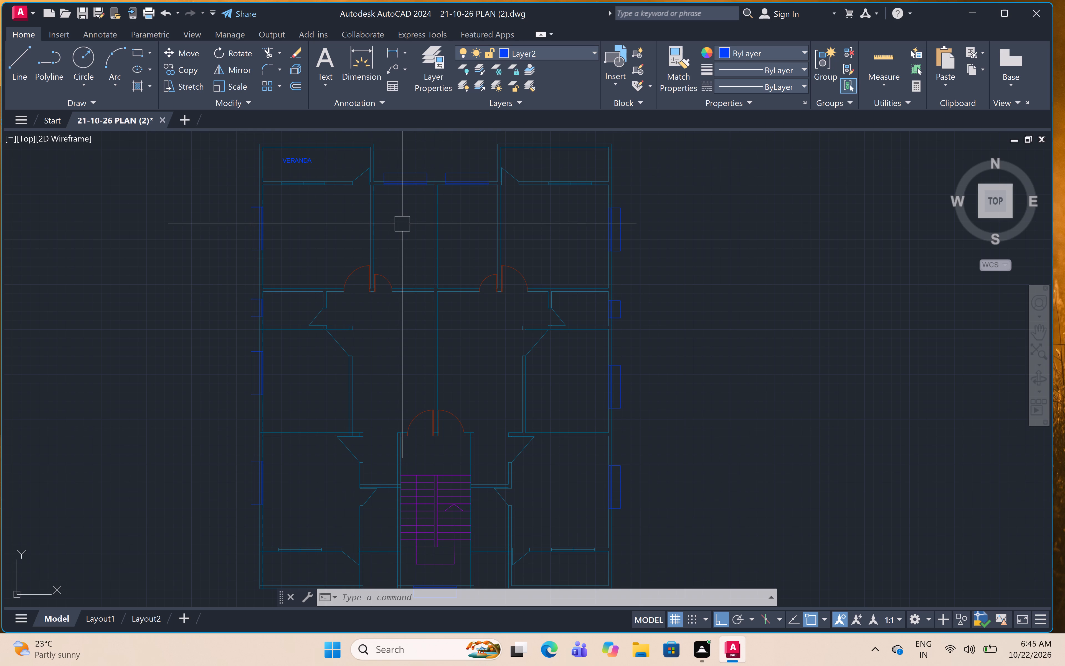
pyautogui.scroll(3, 402, 224)
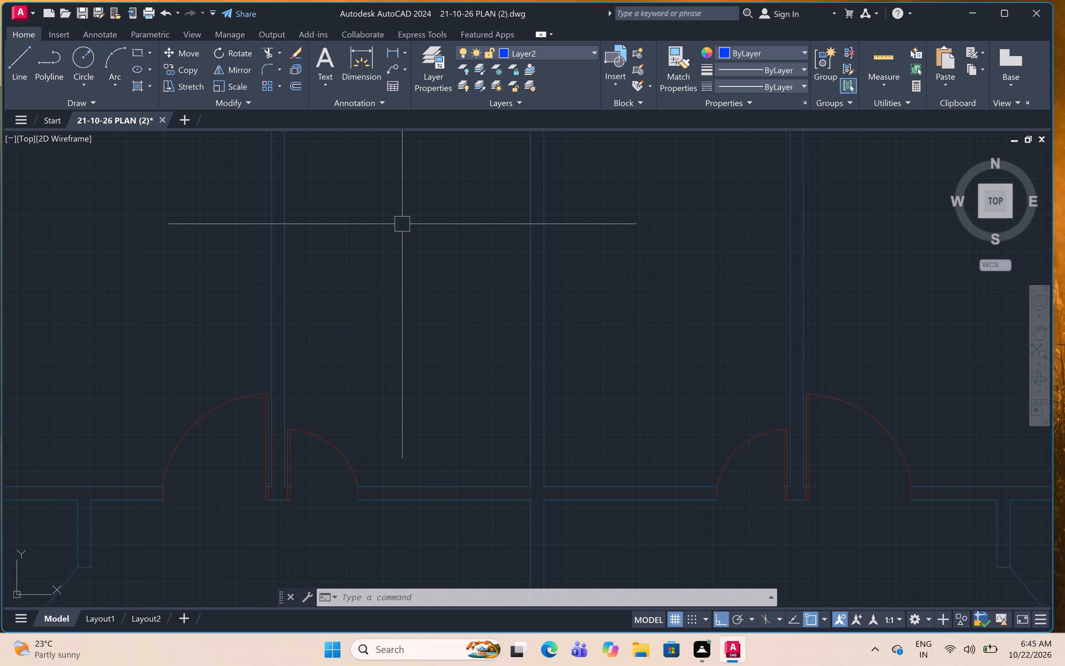
pyautogui.moveTo(387, 214); pyautogui.dragTo(470, 349, button='middle')
pyautogui.scroll(-1, 387, 214)
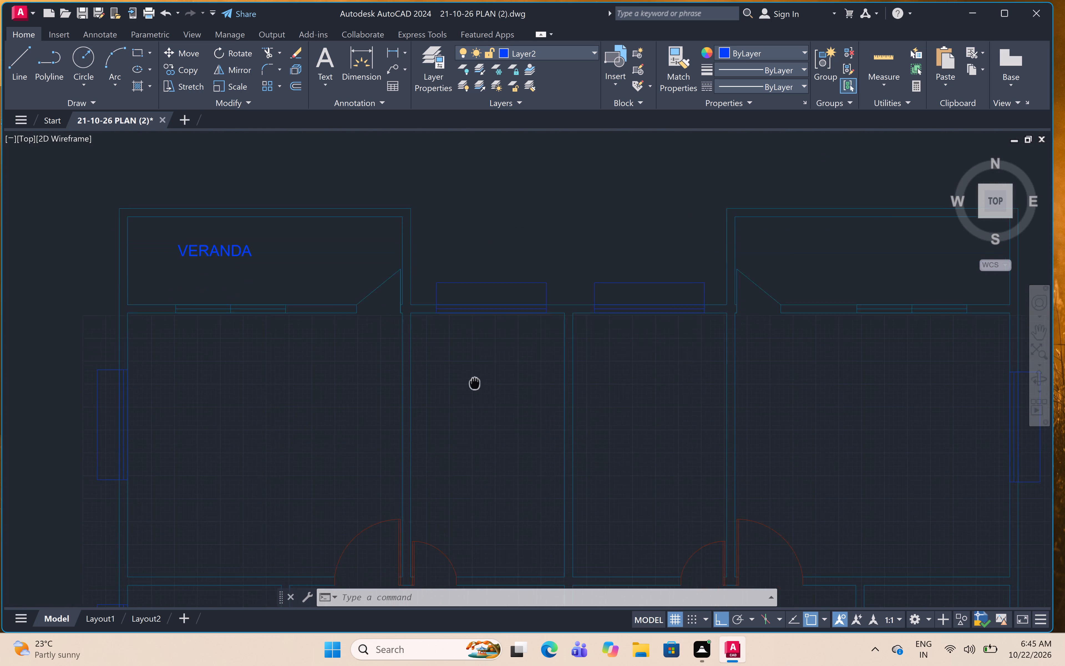
pyautogui.moveTo(470, 349); pyautogui.dragTo(469, 337, button='middle')
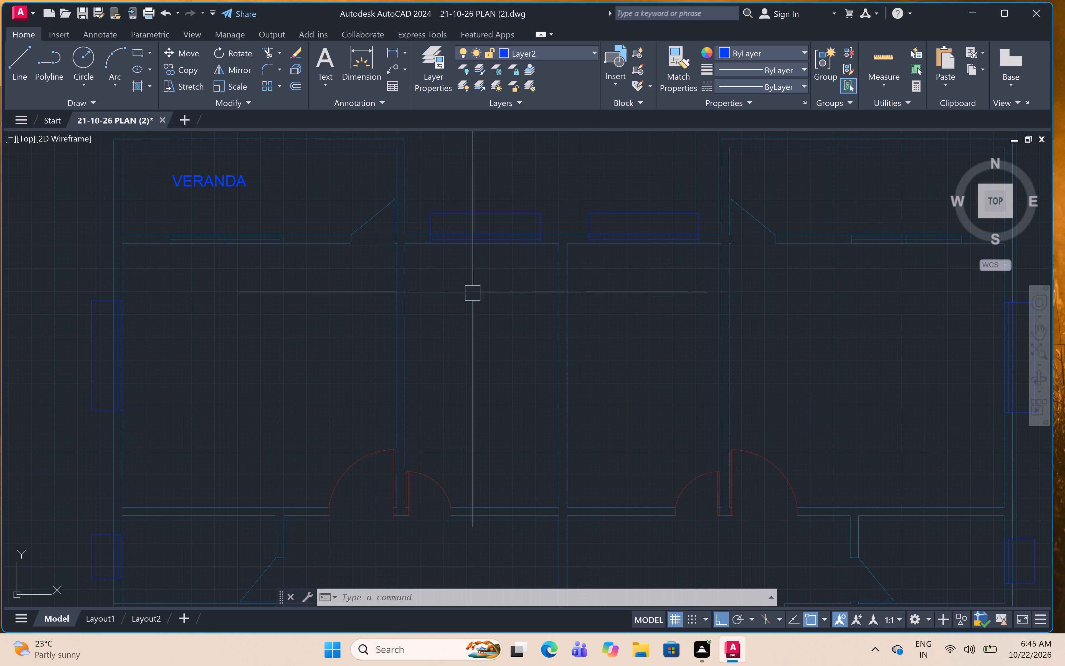
pyautogui.write('MT')
pyautogui.press('space')
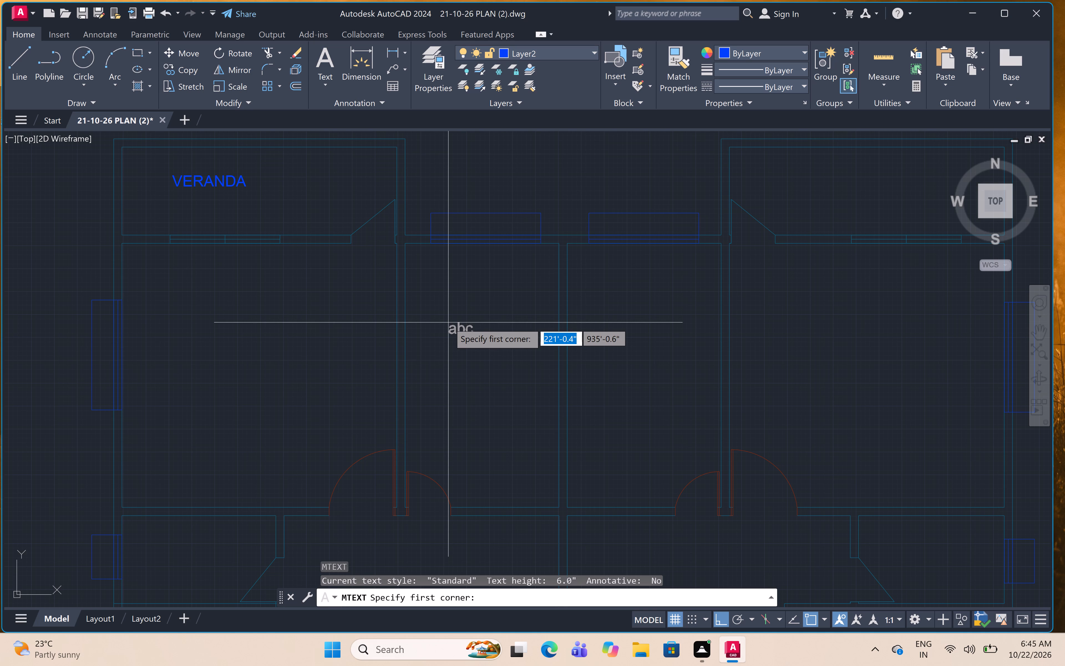
pyautogui.click(448, 322)
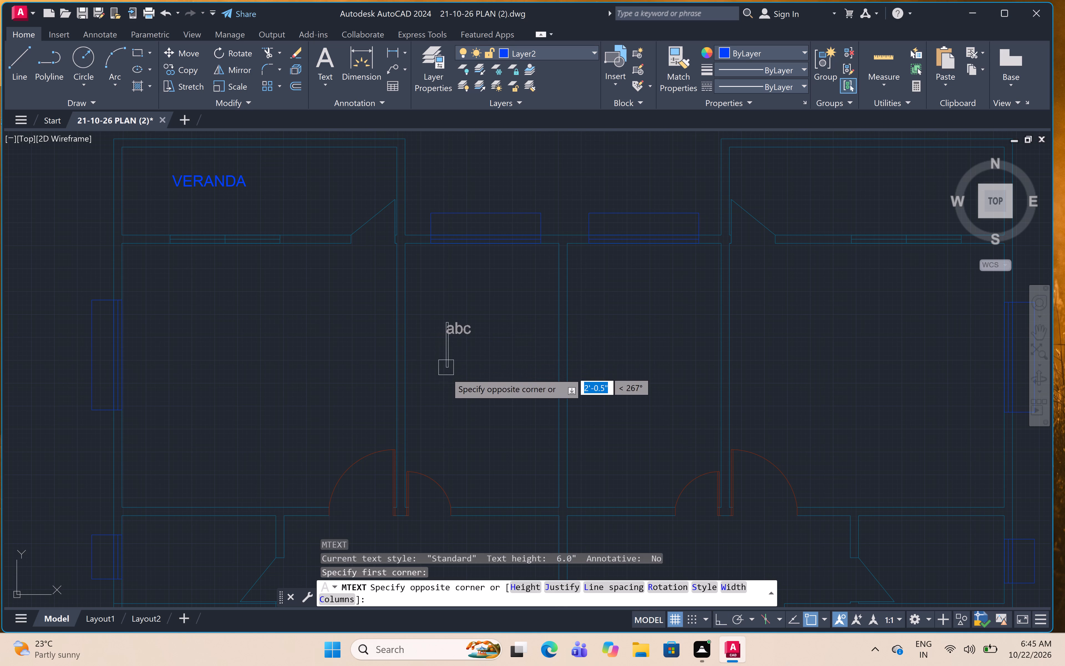
pyautogui.click(488, 419)
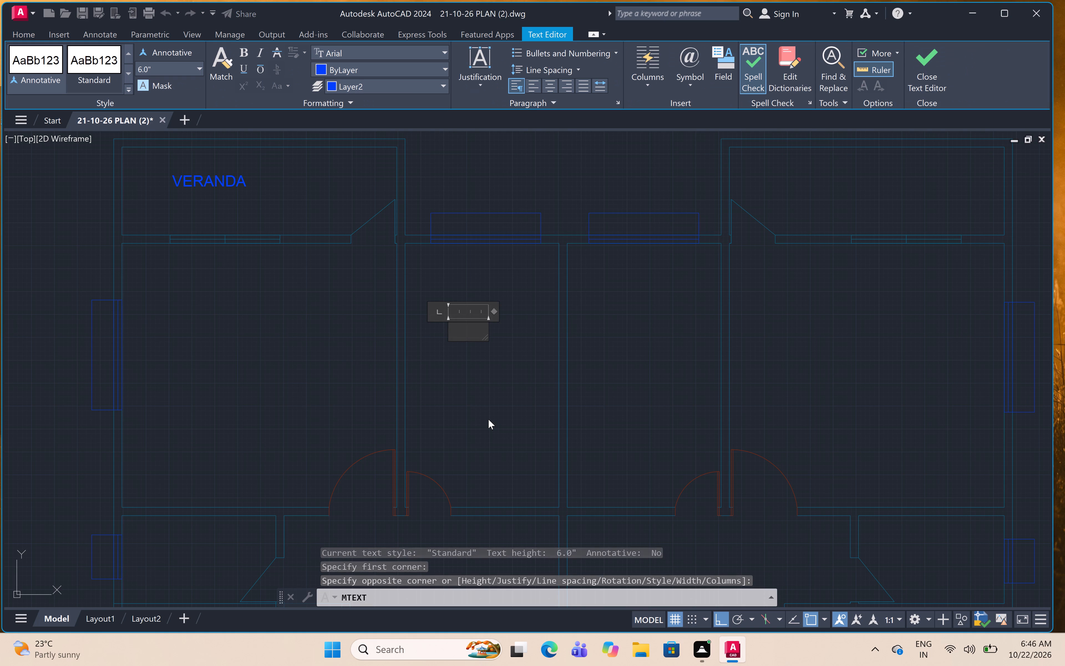
pyautogui.write('KI')
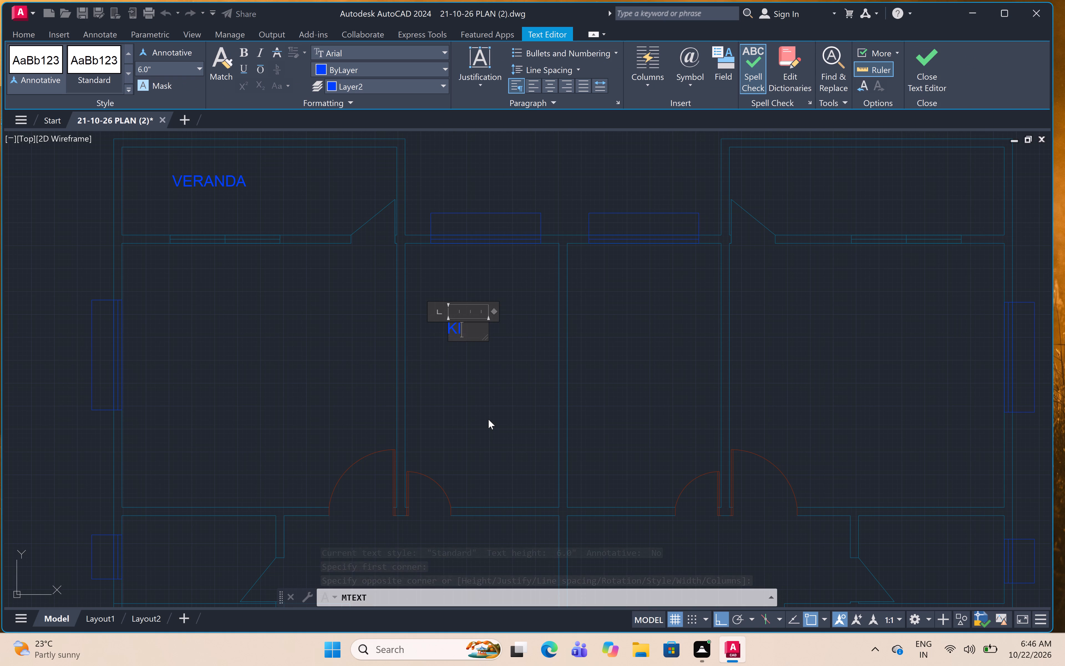
pyautogui.press('t')
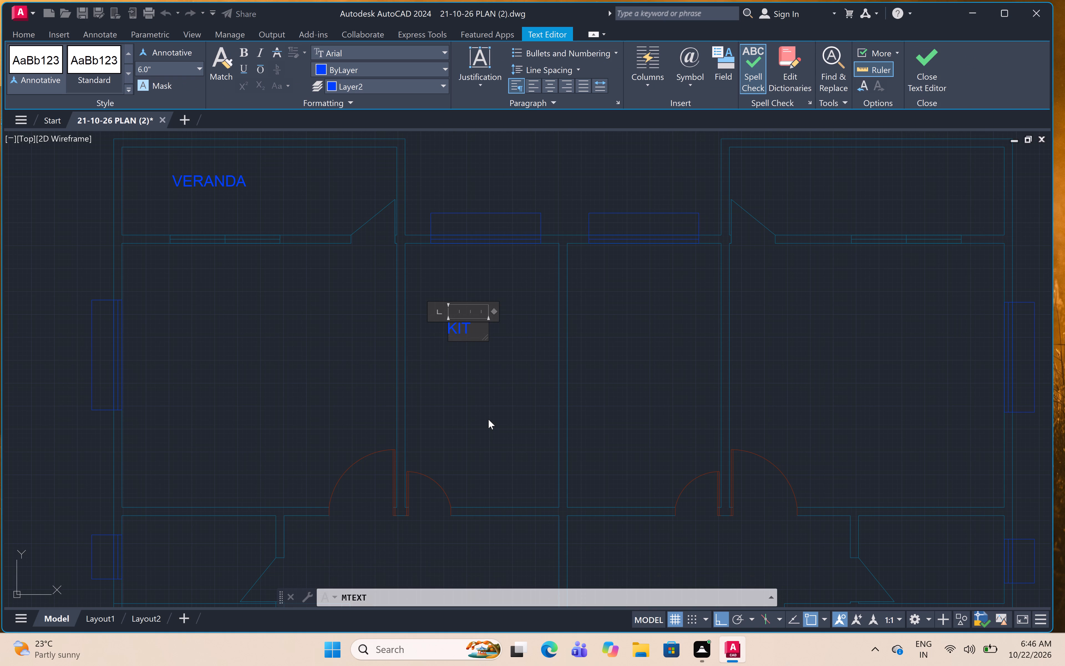
pyautogui.write('CH')
pyautogui.write('EN')
# Add the room size 12'0"X7'0" as a second line under KITCHEN and finish the label.
pyautogui.press('Return')
pyautogui.write('12')
pyautogui.press("'")
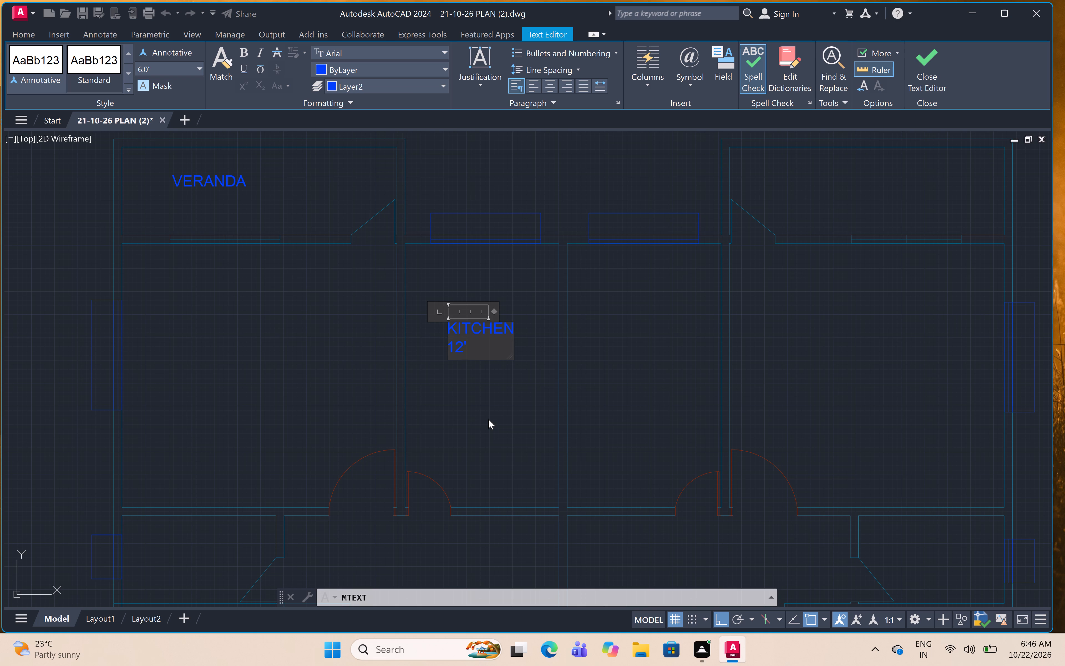
pyautogui.press('0')
pyautogui.hotkey('shift', '"')
pyautogui.press('x')
pyautogui.press('7')
pyautogui.press("'")
pyautogui.press('0')
pyautogui.hotkey('shift', '"')
pyautogui.click(533, 409)
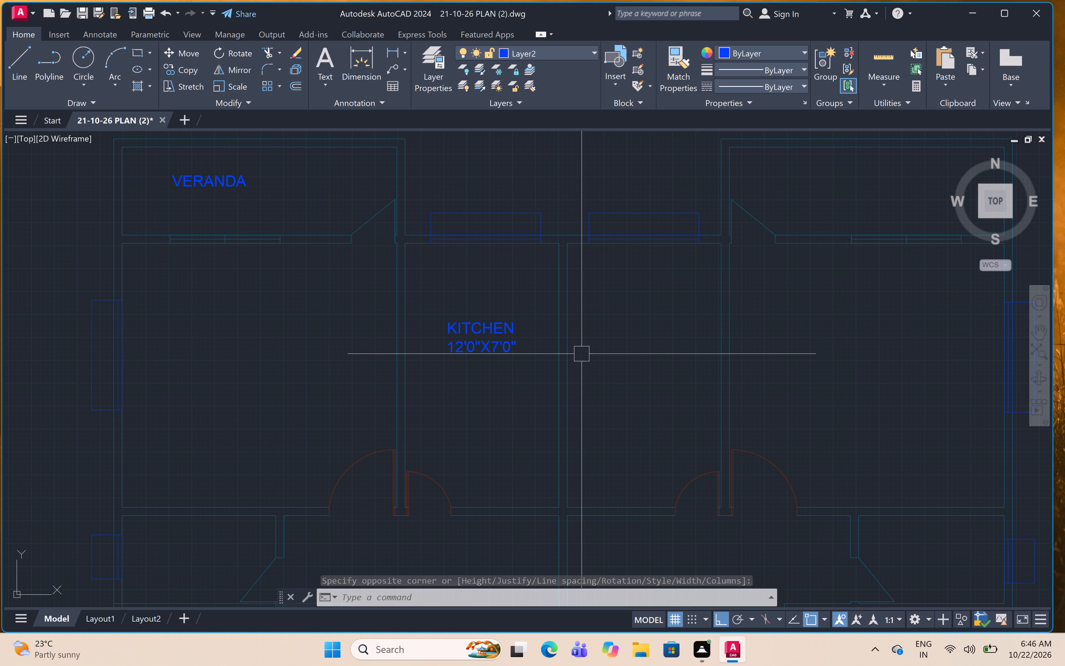
# Start a multiline text label KITCHEN in the matching narrow room just right of the plan's central wall.
pyautogui.click(613, 339)
pyautogui.write('MT')
pyautogui.press('space')
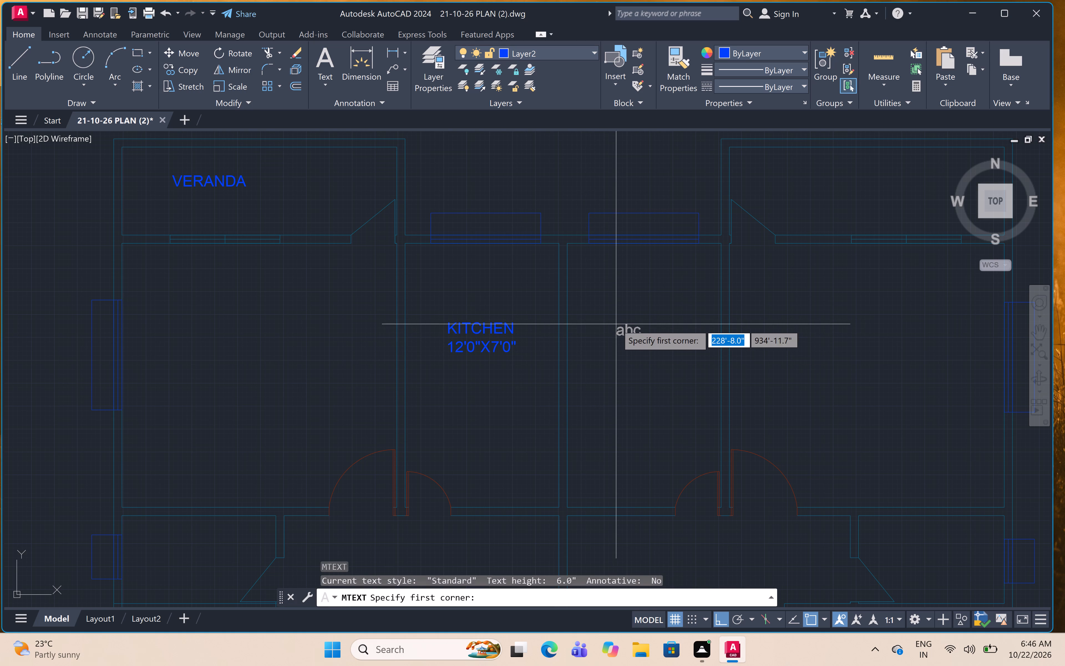
pyautogui.click(616, 324)
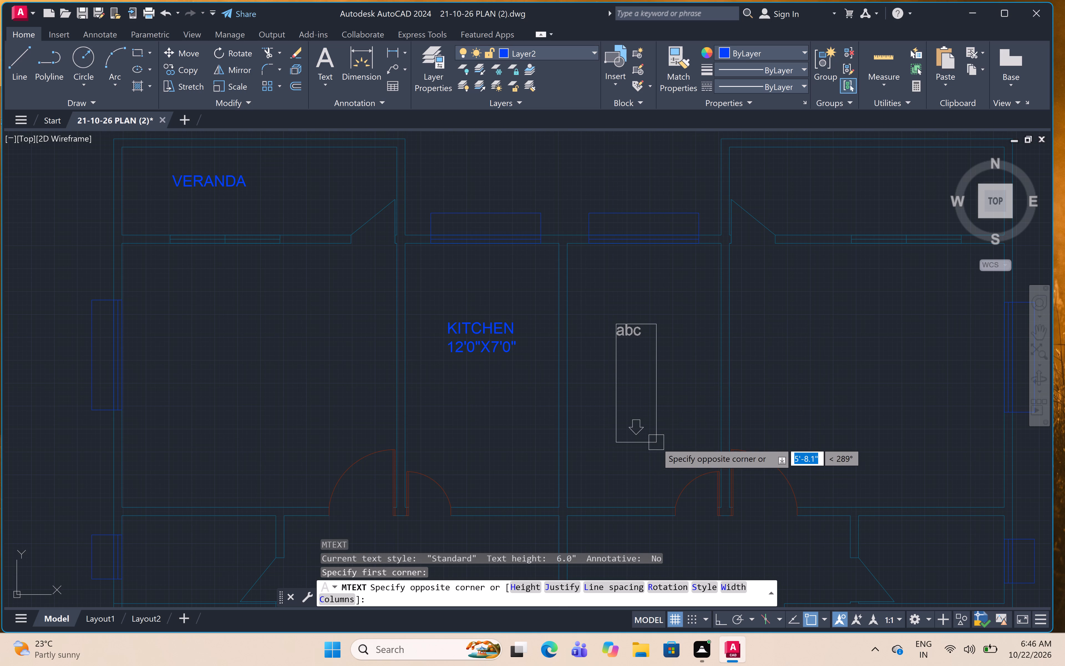
pyautogui.click(656, 442)
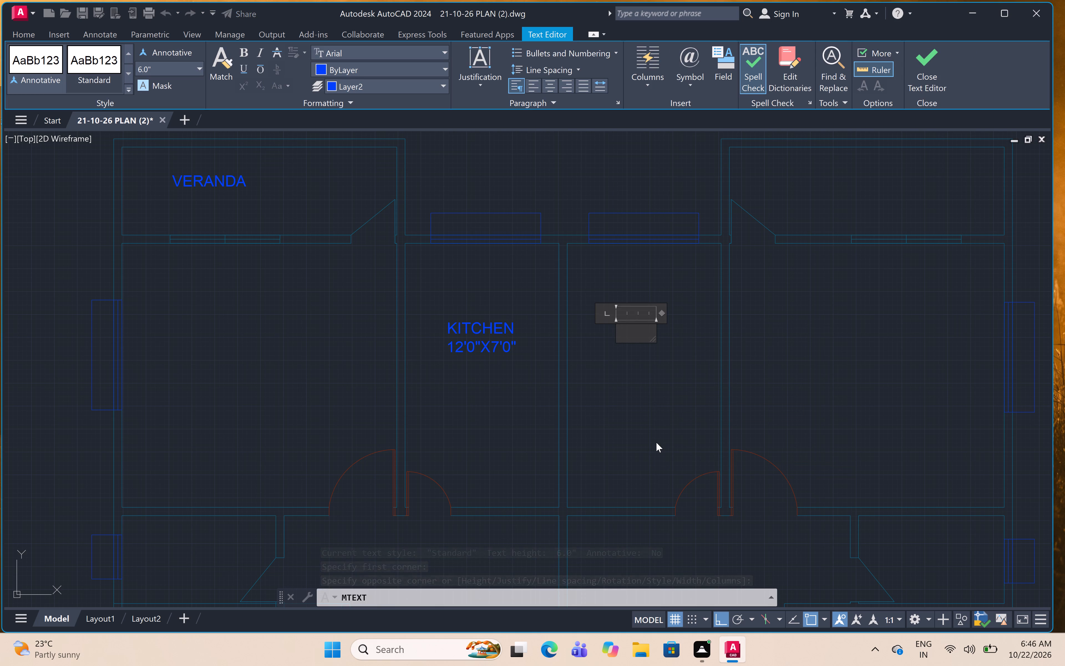
pyautogui.write('KIT')
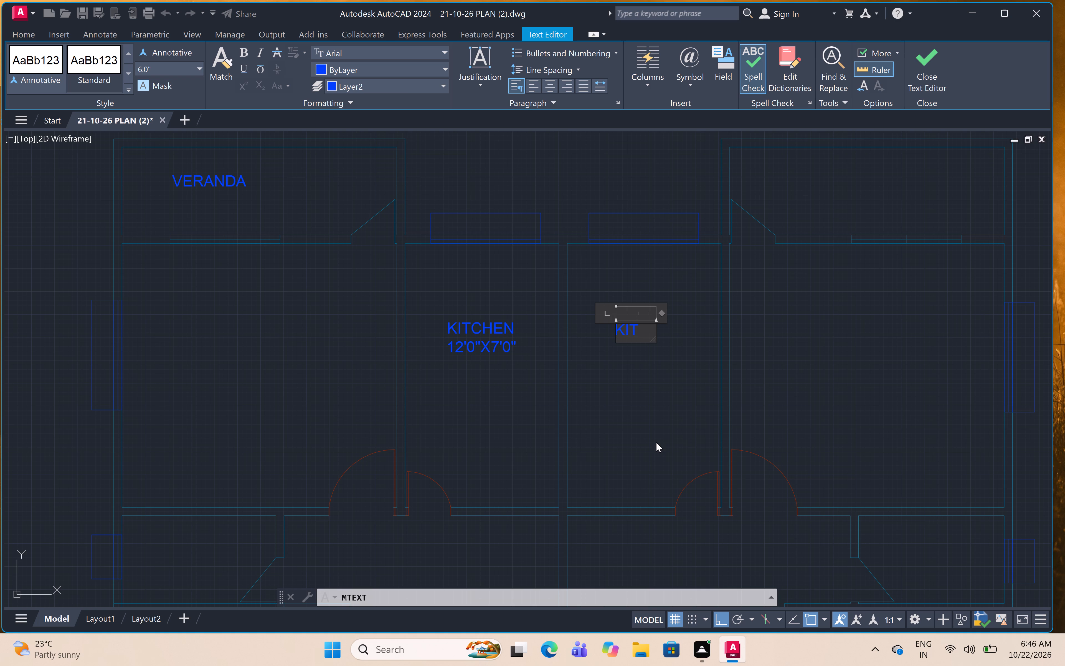
pyautogui.write('CHE')
pyautogui.press('n')
# Add the room size 12'0"X7'0" as a second line under the new KITCHEN text and finish the label.
pyautogui.press('Return')
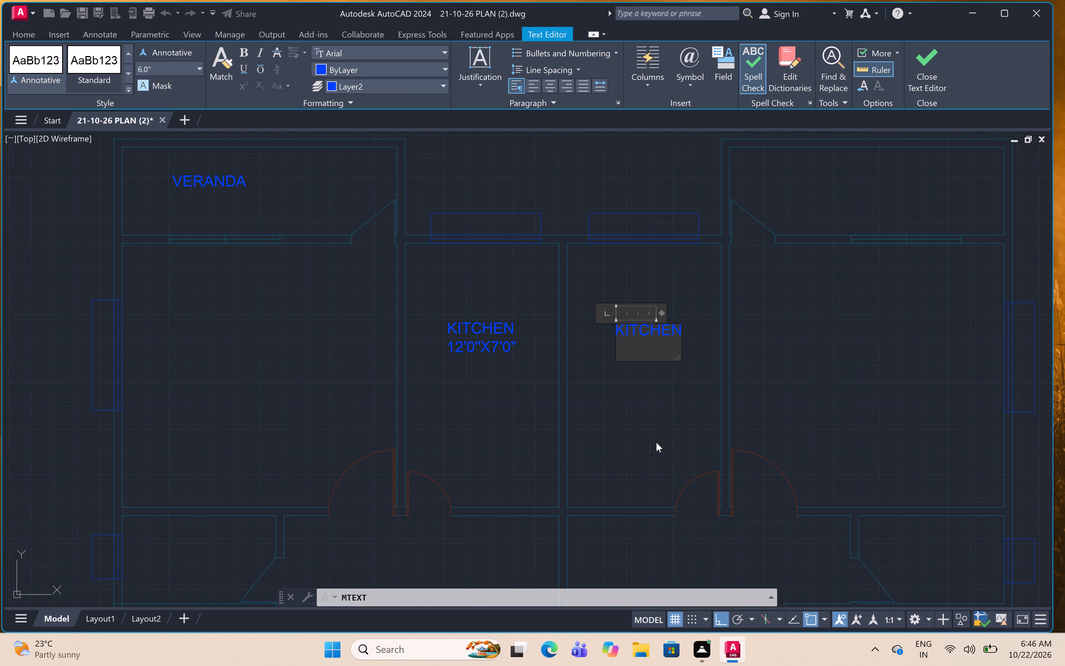
pyautogui.write('12')
pyautogui.press("'")
pyautogui.press('0')
pyautogui.hotkey('shift', '"')
pyautogui.press('x')
pyautogui.press('7')
pyautogui.press("'")
pyautogui.press('0')
pyautogui.hotkey('shift', '"')
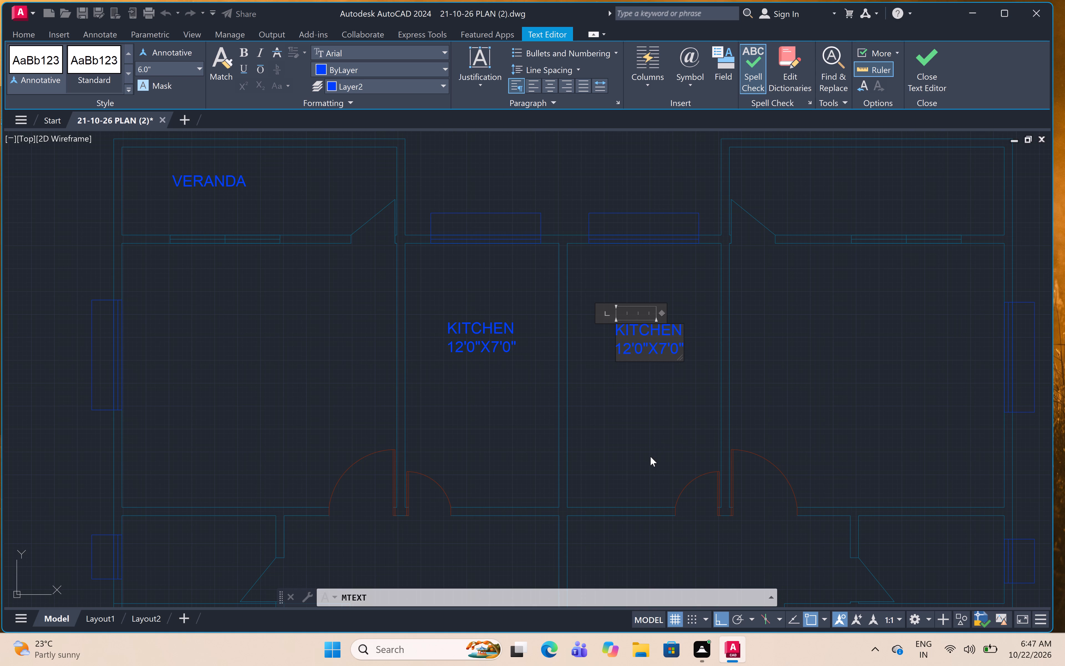
pyautogui.click(650, 456)
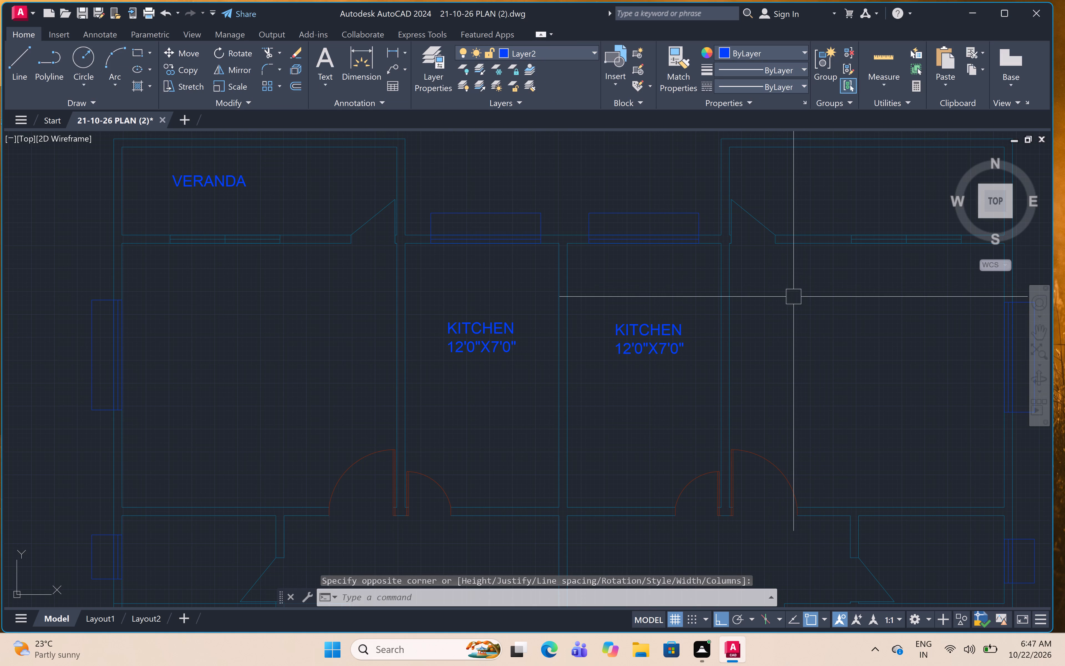
# Start a multiline text label BED ROOM in the large room just right of the second kitchen.
pyautogui.click(803, 320)
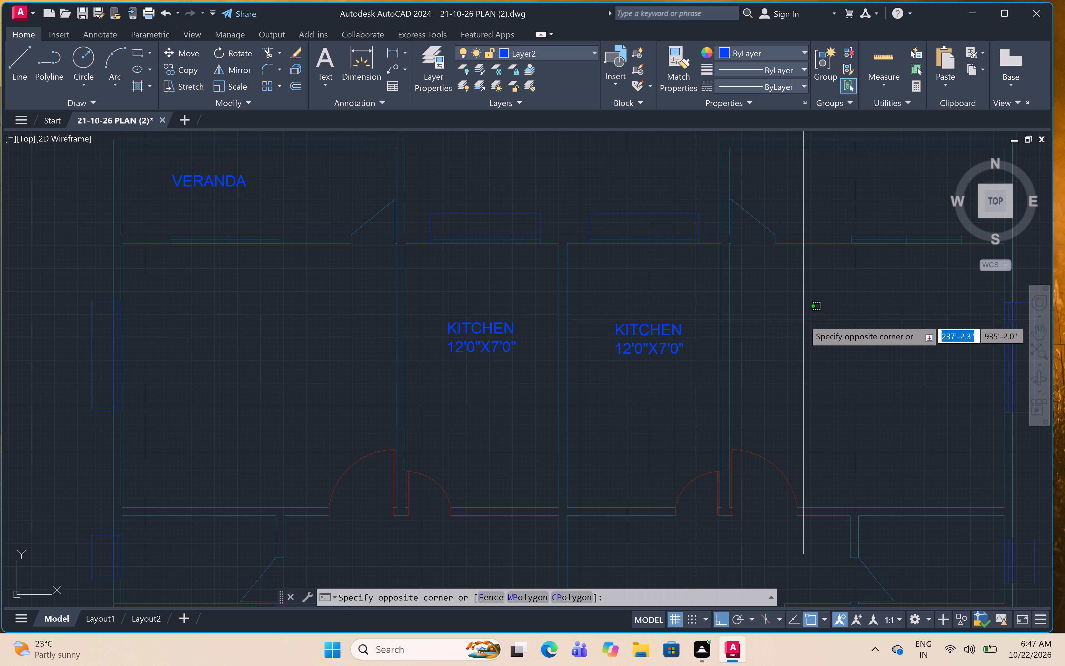
pyautogui.write('MT')
pyautogui.press('space')
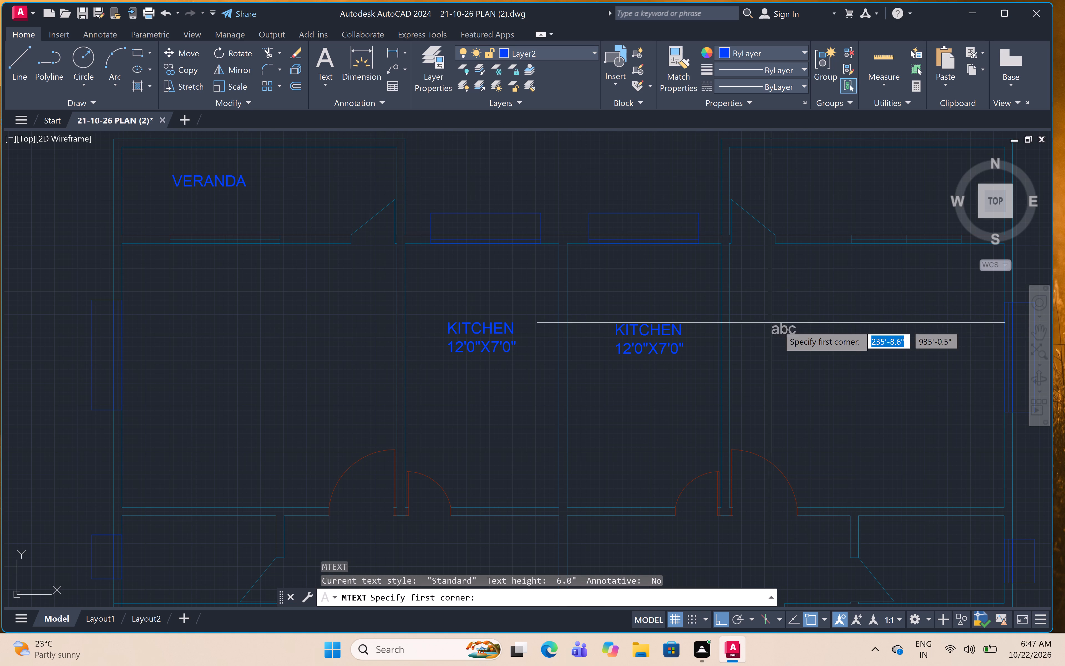
pyautogui.click(795, 325)
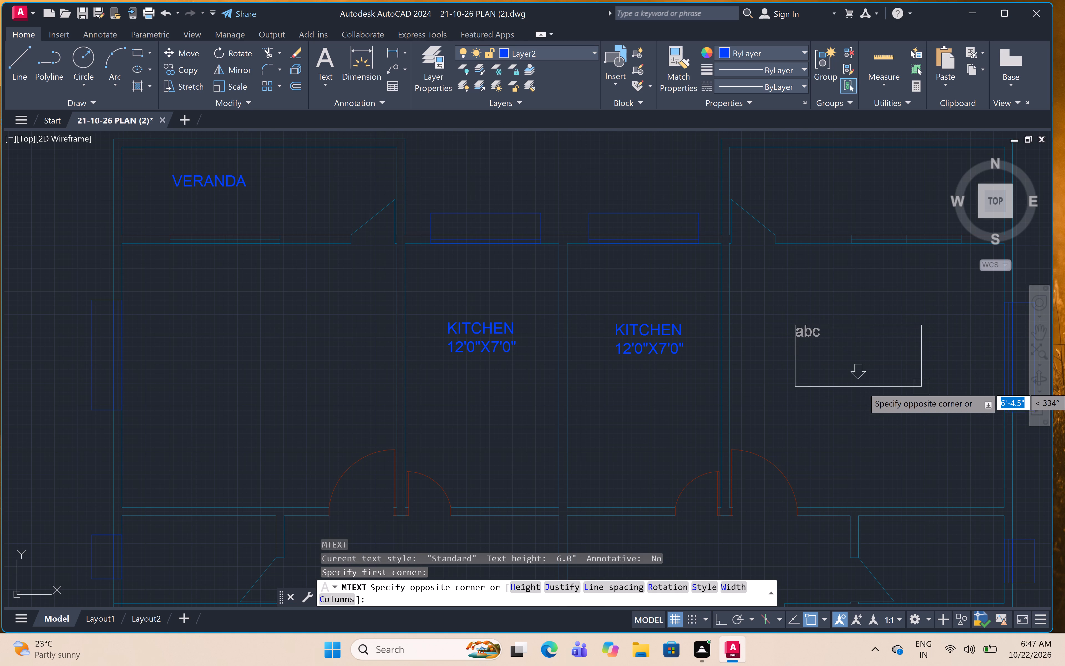
pyautogui.click(947, 391)
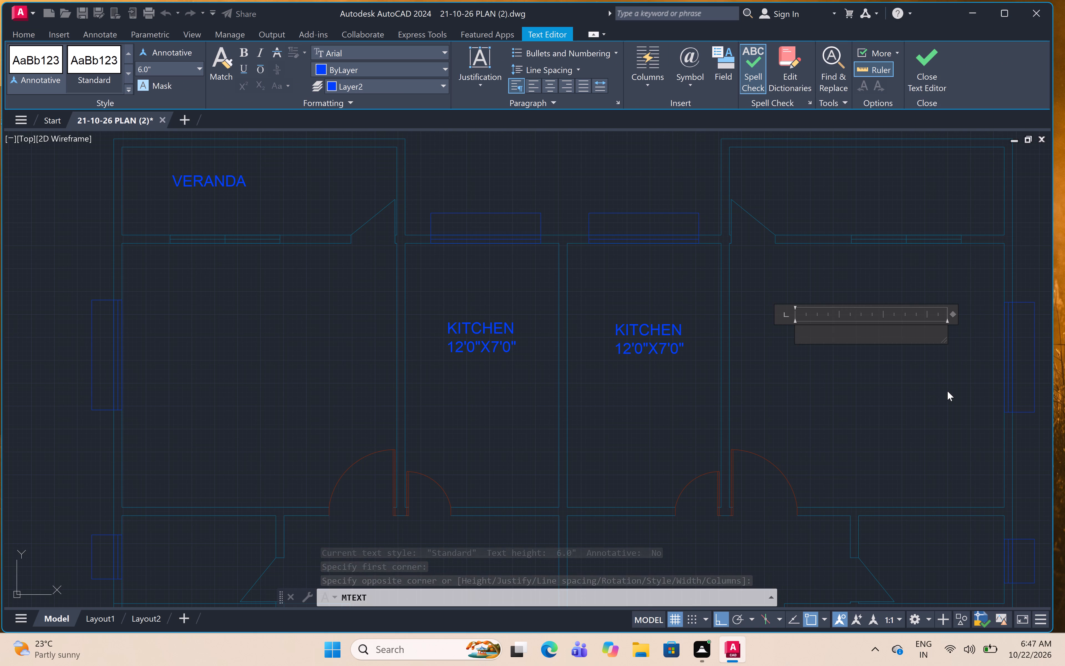
pyautogui.write('BED ROOM')
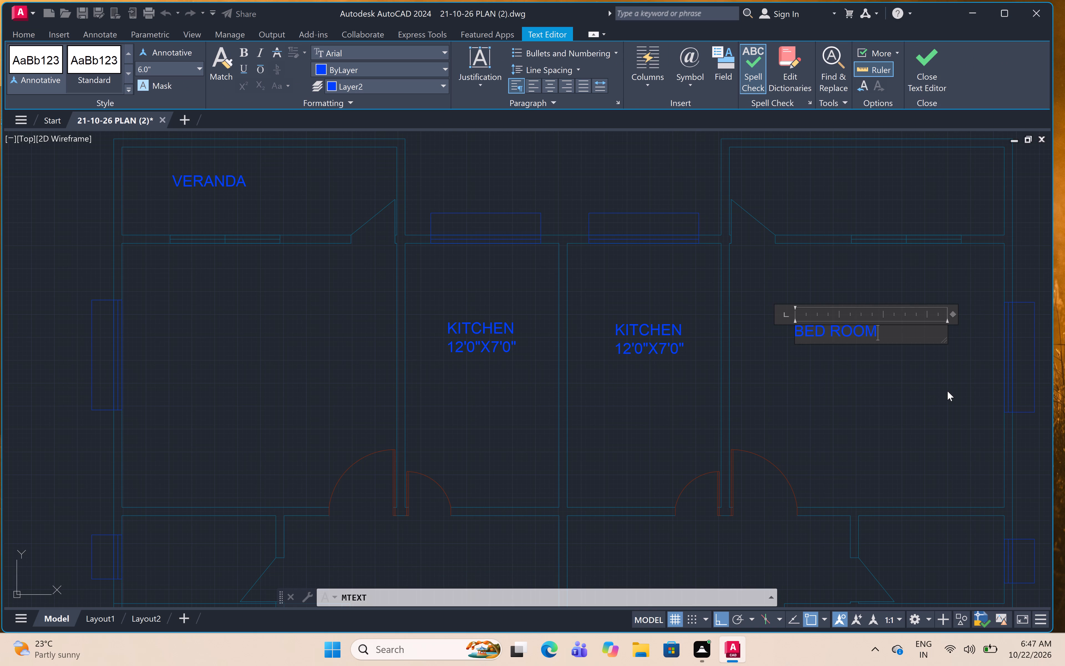
# Add the room size 12'6"X12'0" as a second line under BED ROOM and finish the label.
pyautogui.press('Return')
pyautogui.write('12')
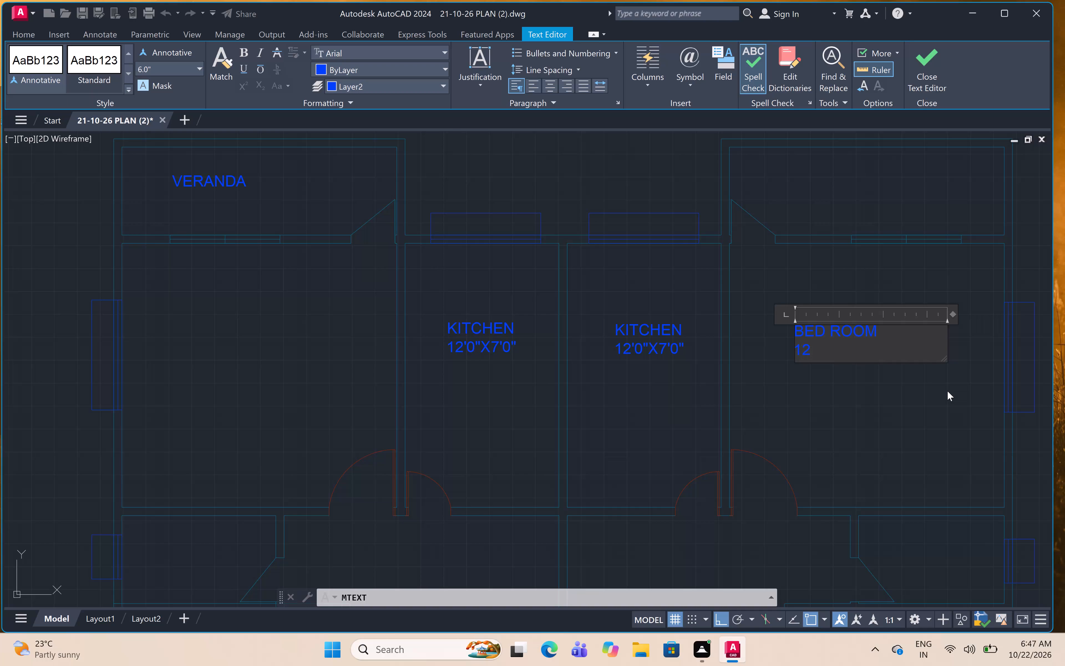
pyautogui.press("'")
pyautogui.press('6')
pyautogui.write('"X')
pyautogui.write('12')
pyautogui.press("'")
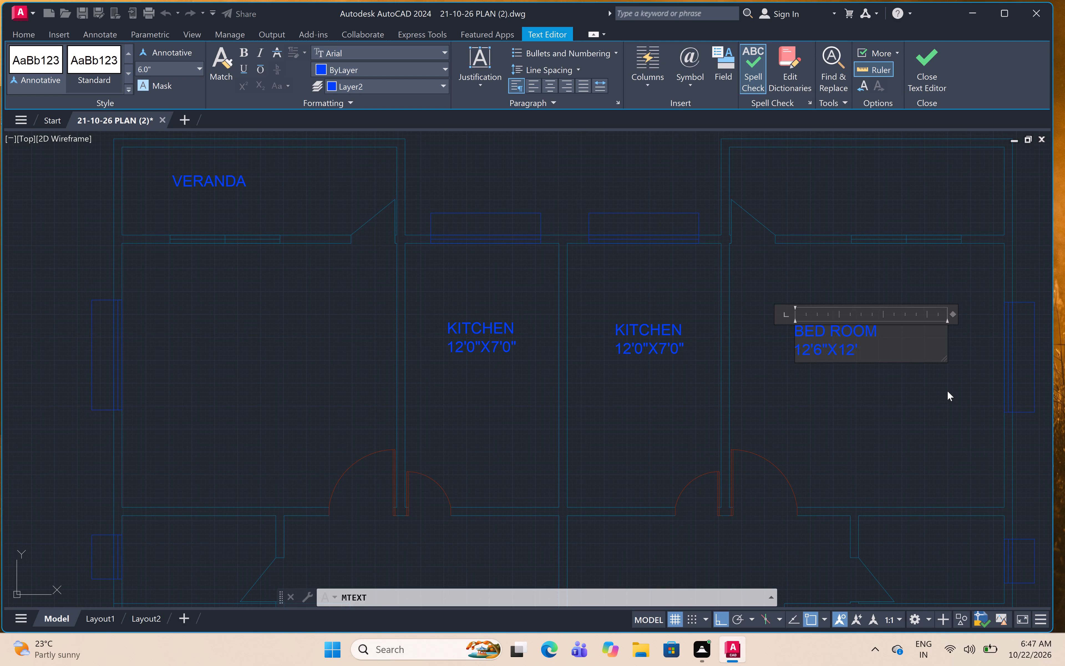
pyautogui.press('0')
pyautogui.hotkey('shift', '"')
pyautogui.click(980, 408)
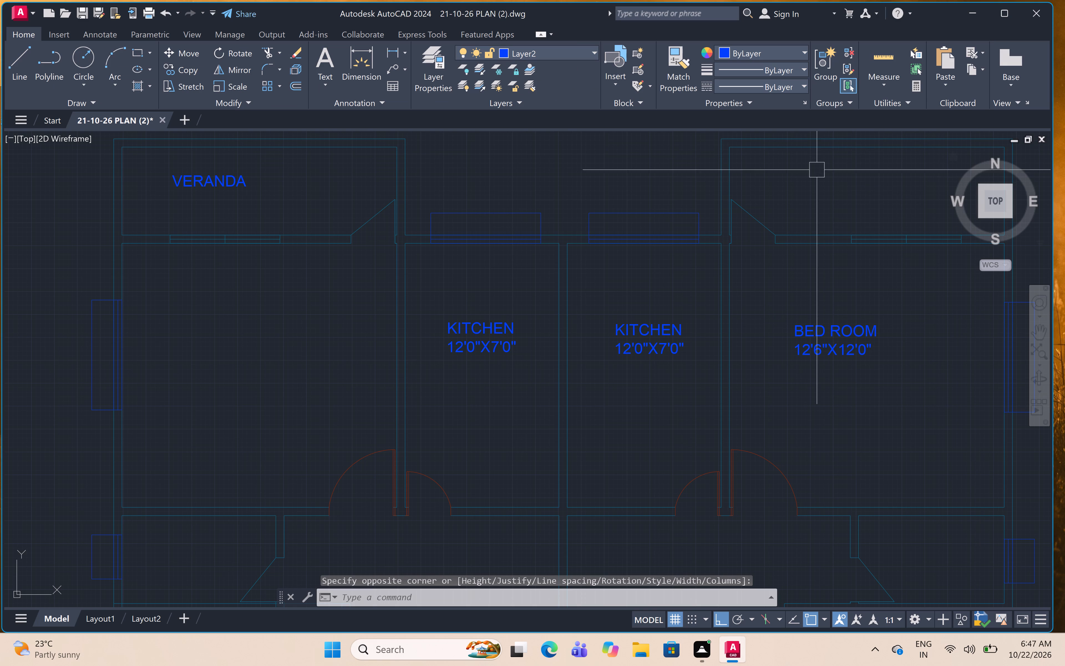
# Add a multiline text label VERANDA inside the narrow space at the plan's upper-right corner, above the bedroom.
pyautogui.write('MT')
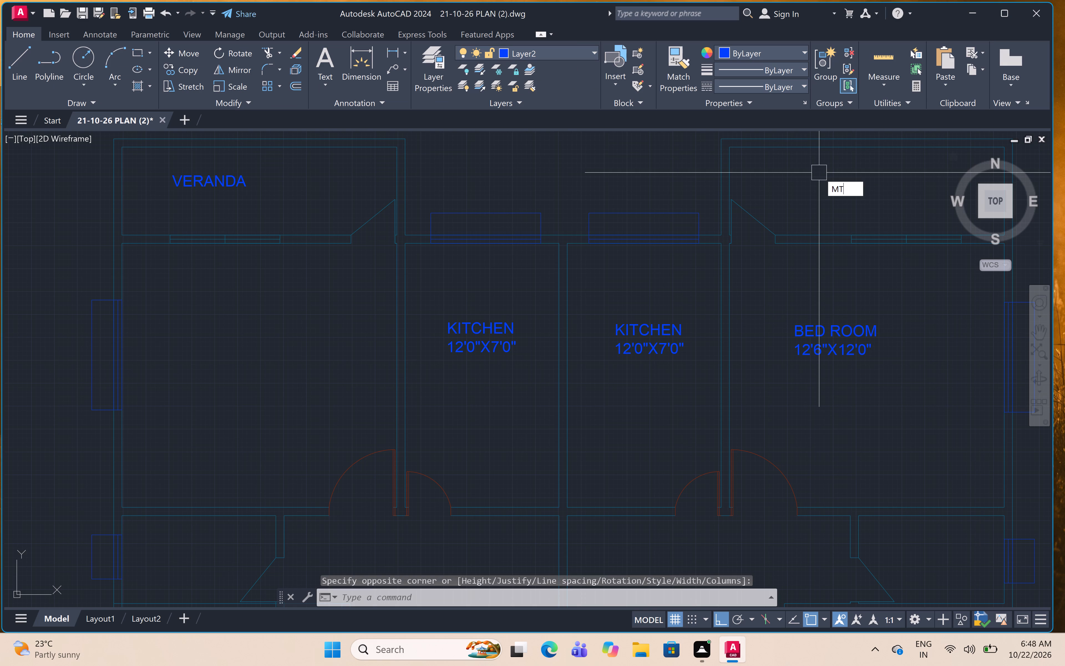
pyautogui.press('space')
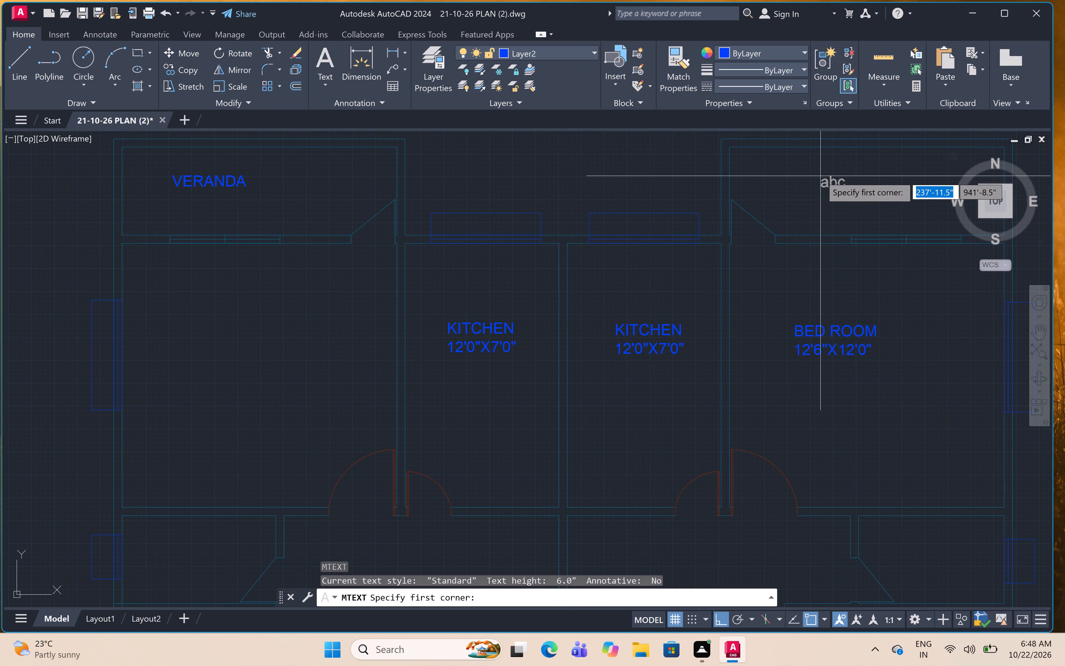
pyautogui.click(821, 176)
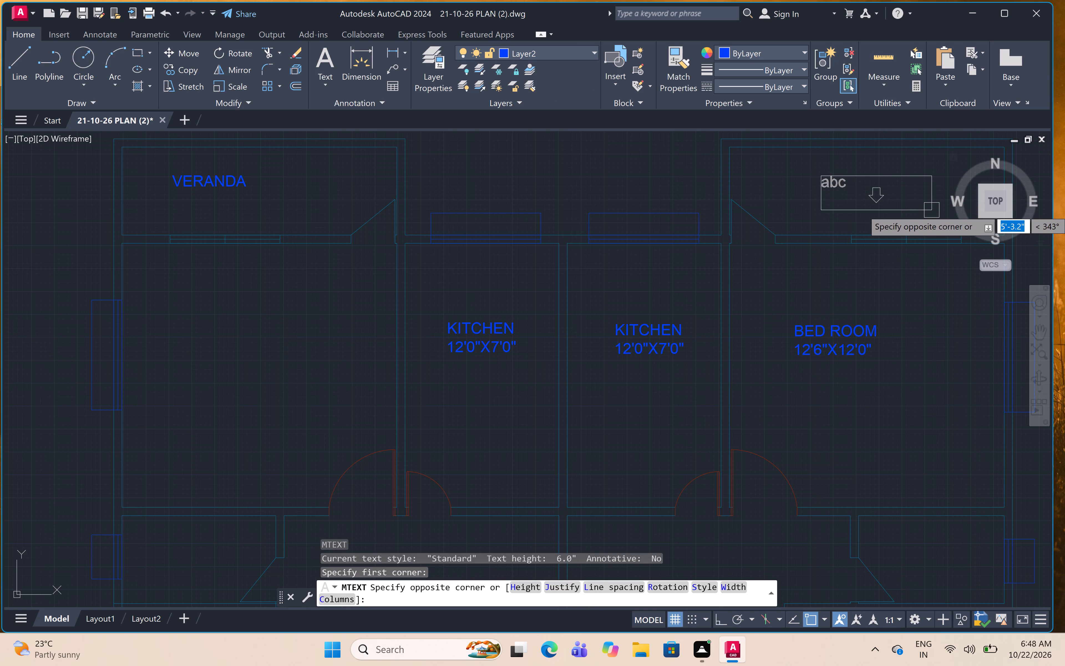
pyautogui.click(932, 210)
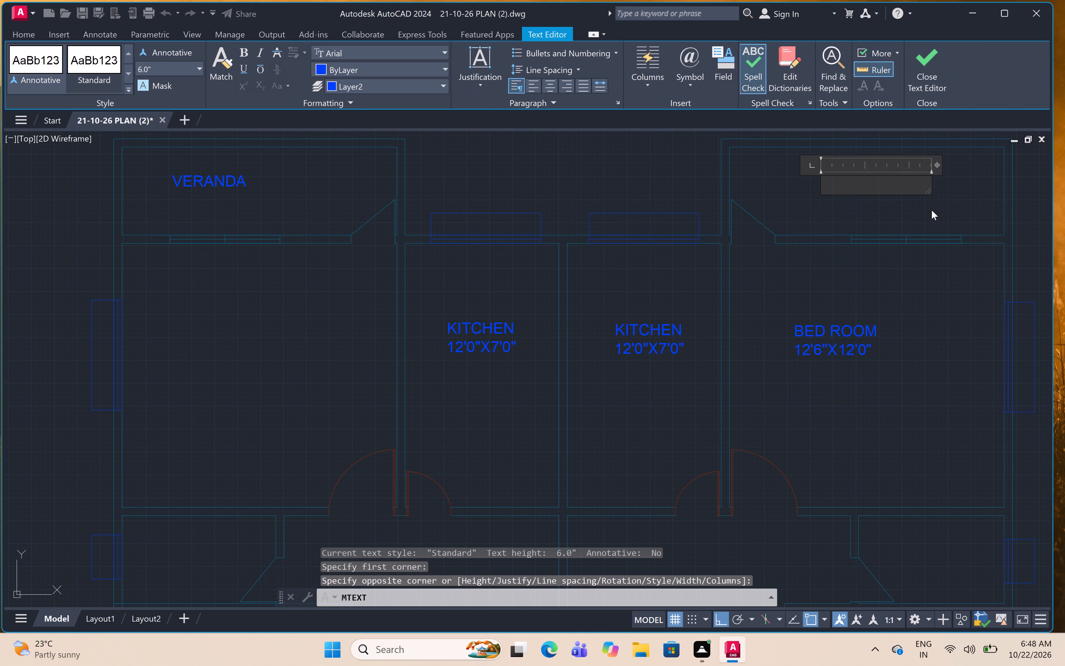
pyautogui.write('VER')
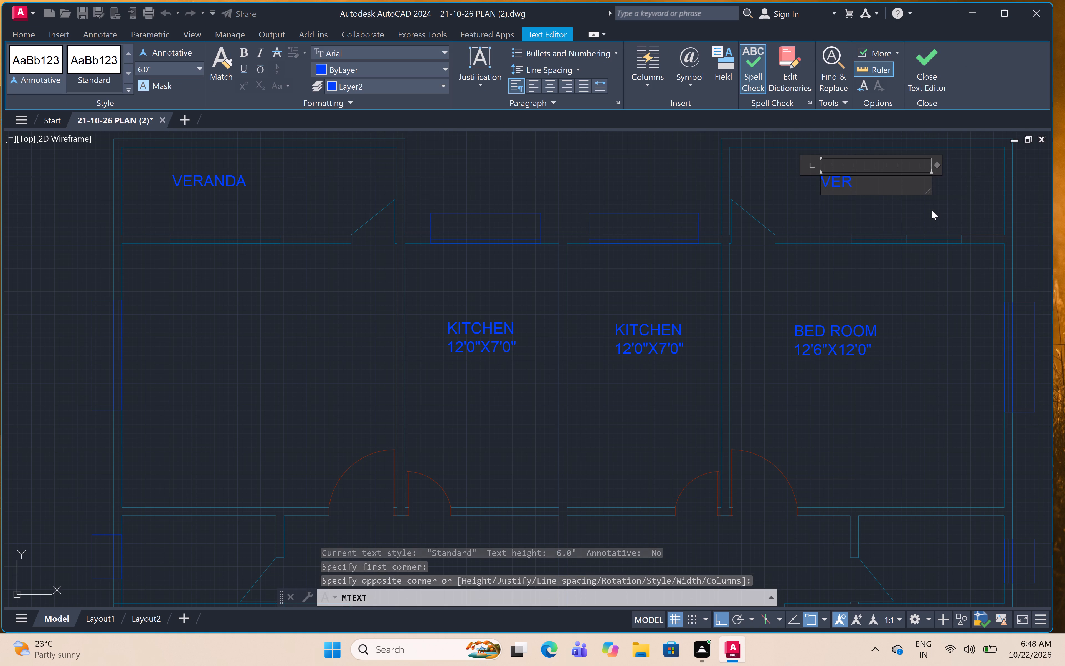
pyautogui.press('a')
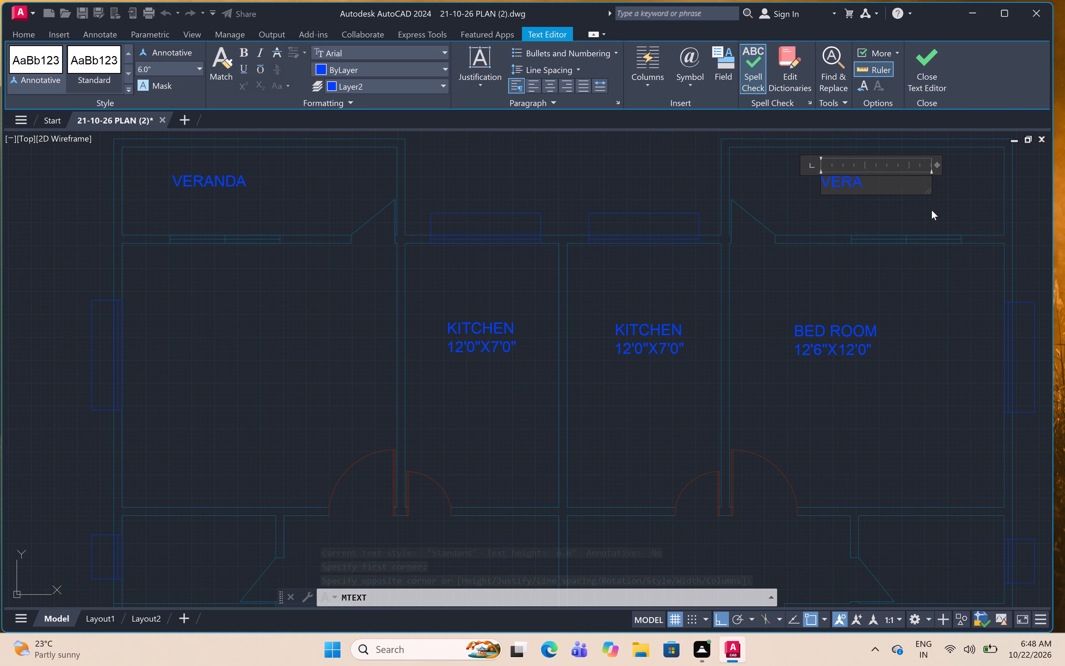
pyautogui.press('n')
pyautogui.press('d')
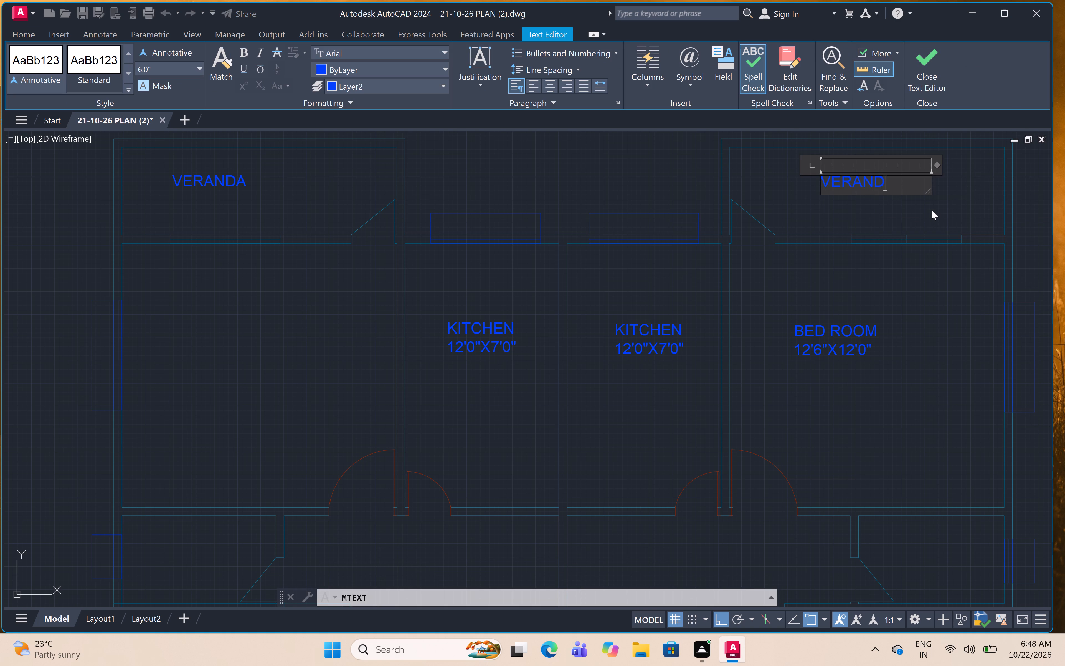
pyautogui.press('a')
pyautogui.click(963, 218)
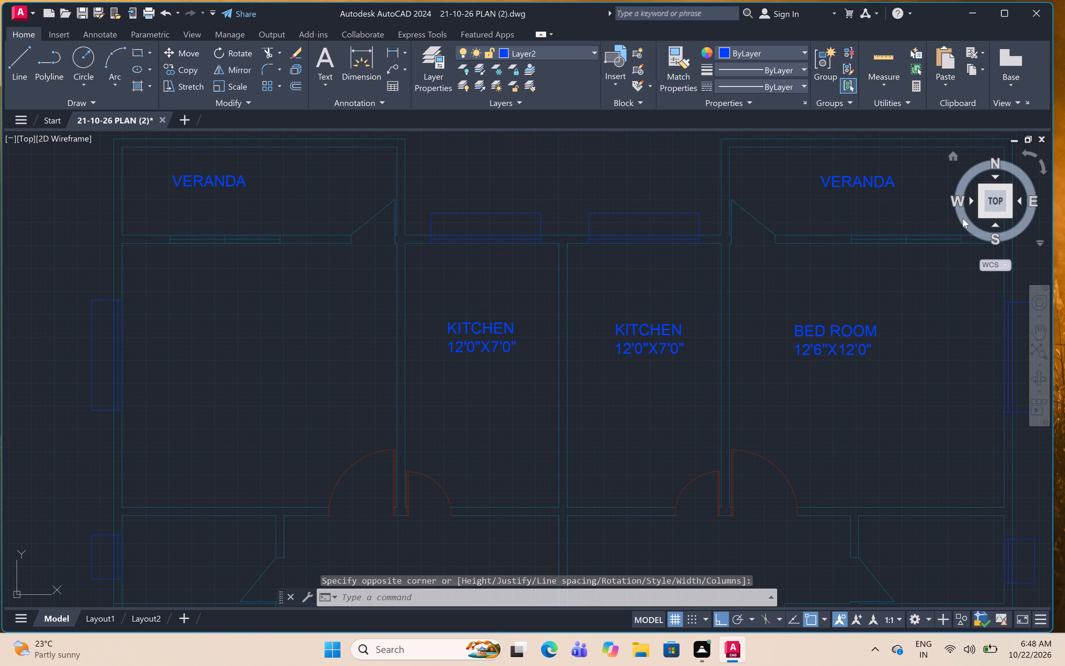
# Start a multiline text label BED ROOM in the large room below the plan's upper-left VERANDA.
pyautogui.keyDown('ctrl'); pyautogui.scroll(-2, 963, 218); pyautogui.keyUp('ctrl')
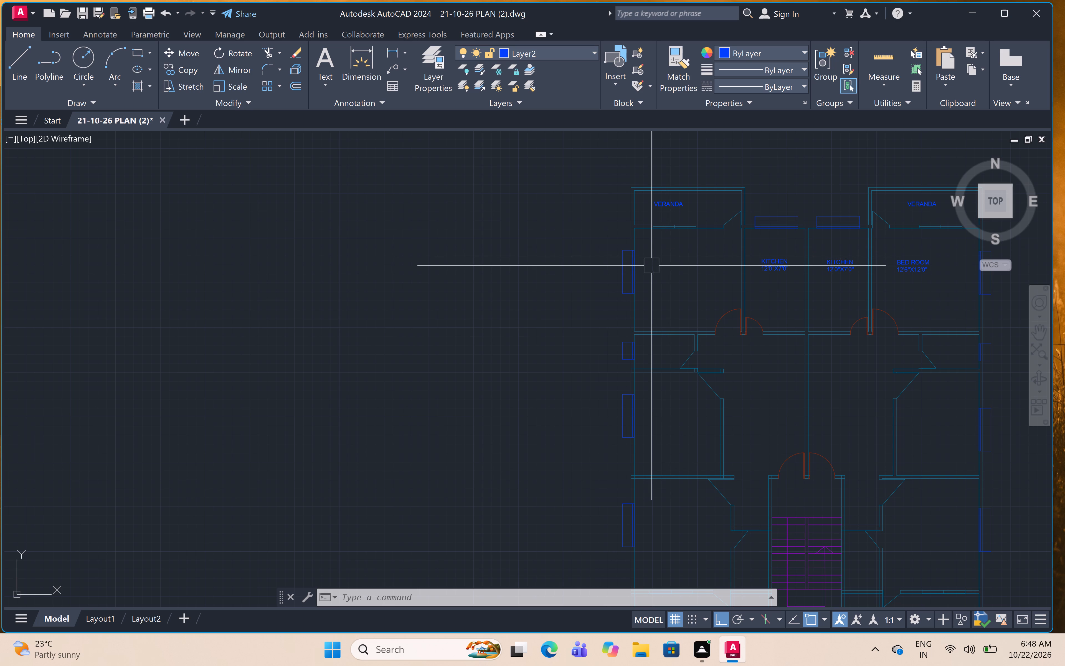
pyautogui.click(660, 265)
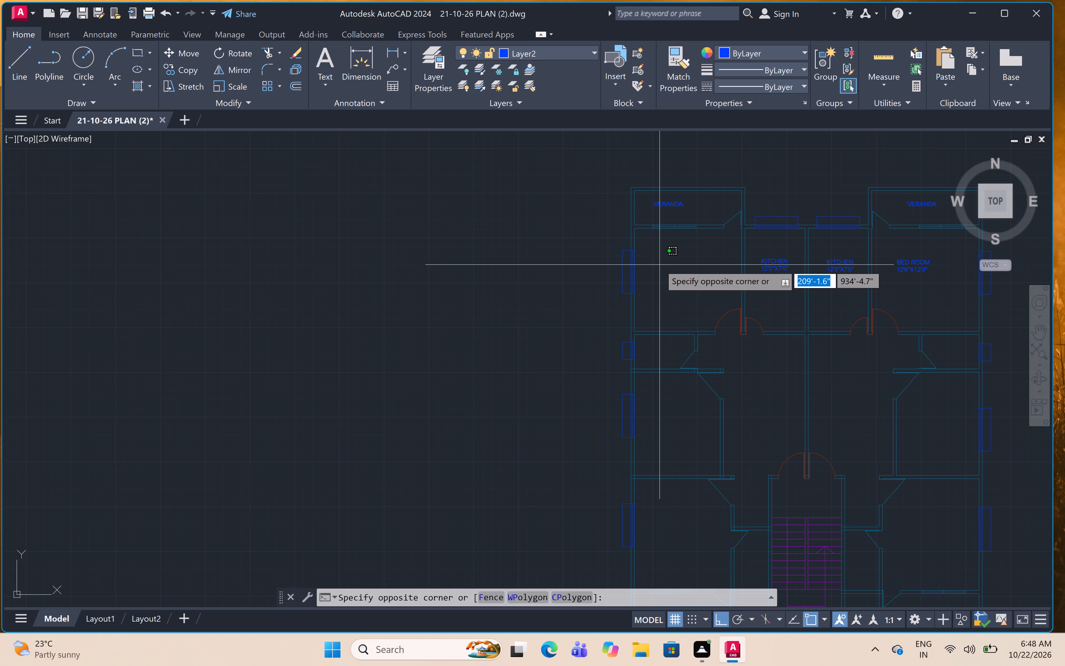
pyautogui.click(660, 265)
pyautogui.scroll(2, 660, 265)
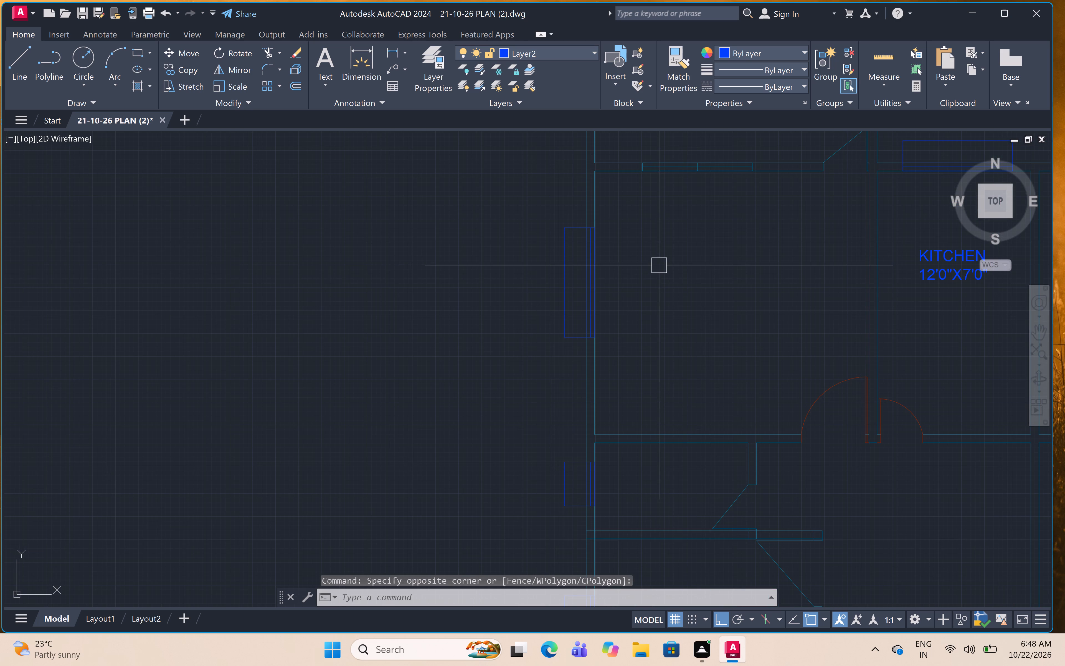
pyautogui.click(666, 245)
pyautogui.write('MT')
pyautogui.press('space')
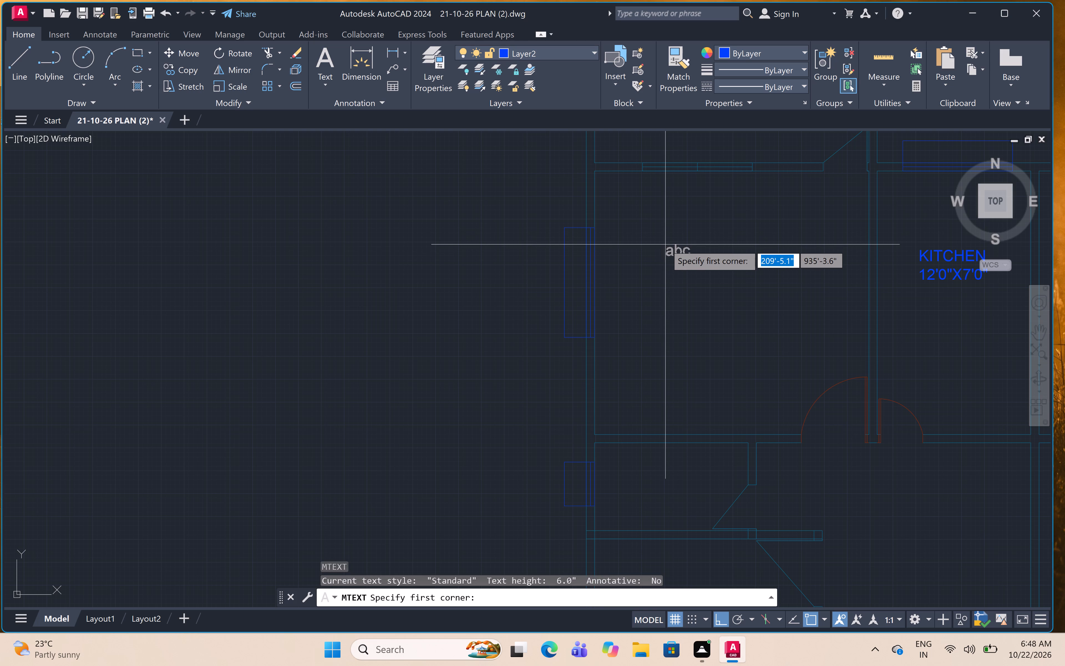
pyautogui.click(665, 244)
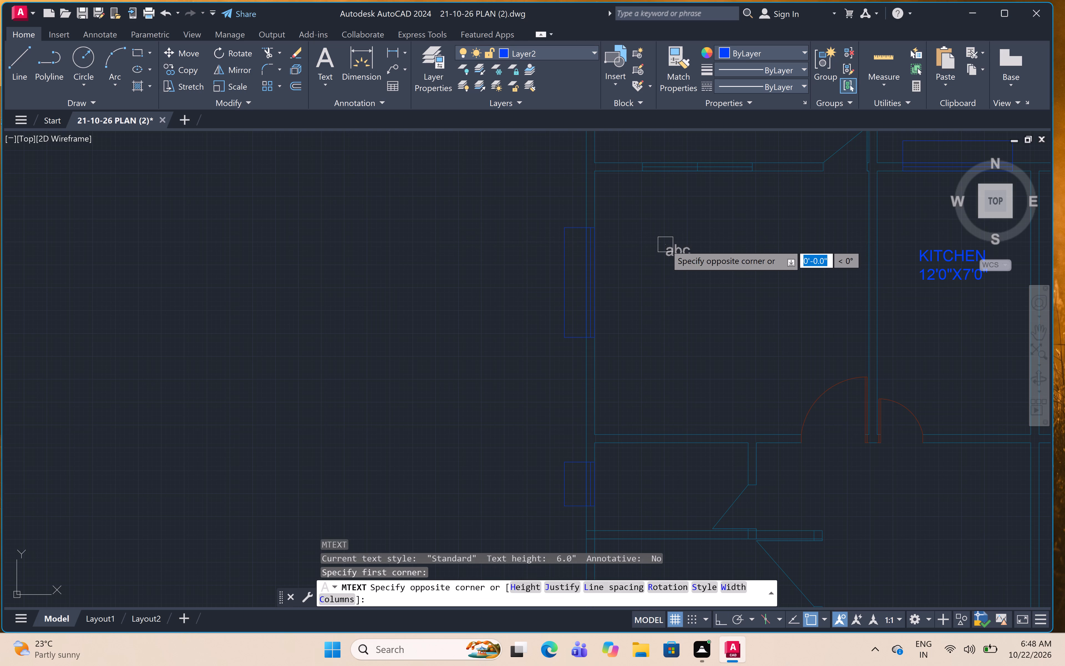
pyautogui.click(790, 303)
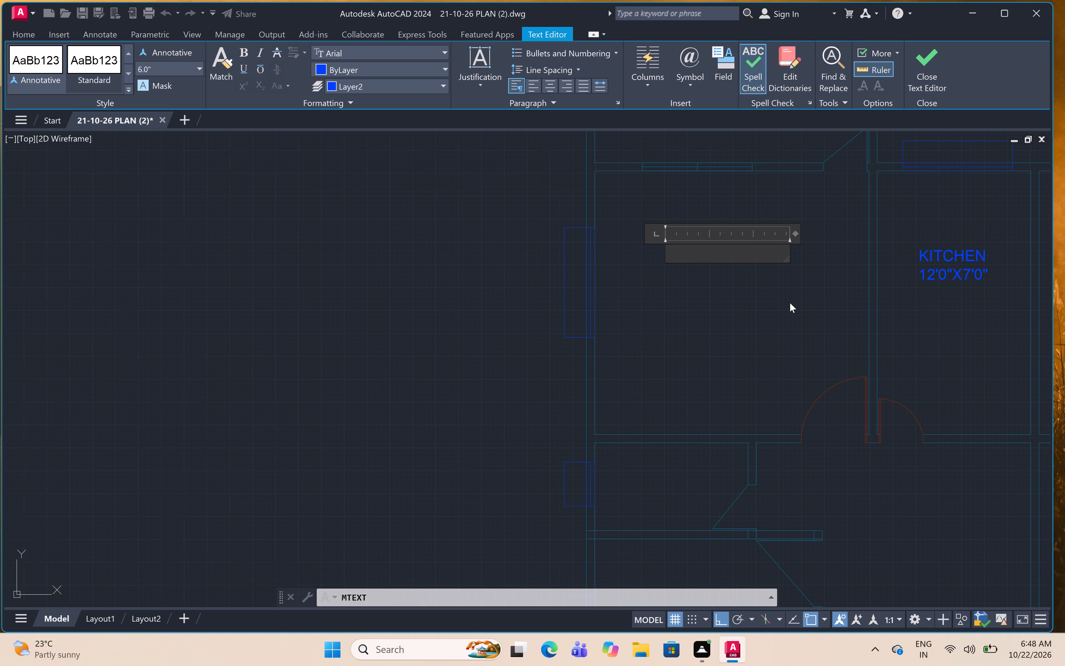
pyautogui.keyDown('ctrl'); pyautogui.scroll(-1, 790, 303); pyautogui.keyUp('ctrl')
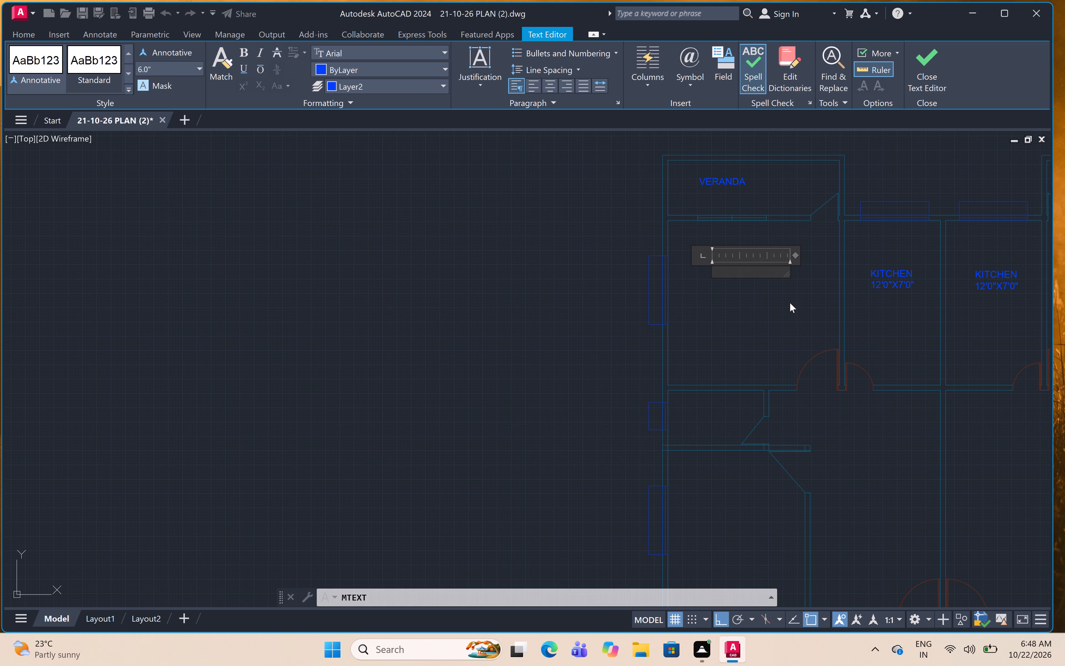
pyautogui.write('BE')
pyautogui.write('D ROOM')
# Add the room size 12'6"X12'0" as a second line under the new BED ROOM text and finish the label.
pyautogui.press('Return')
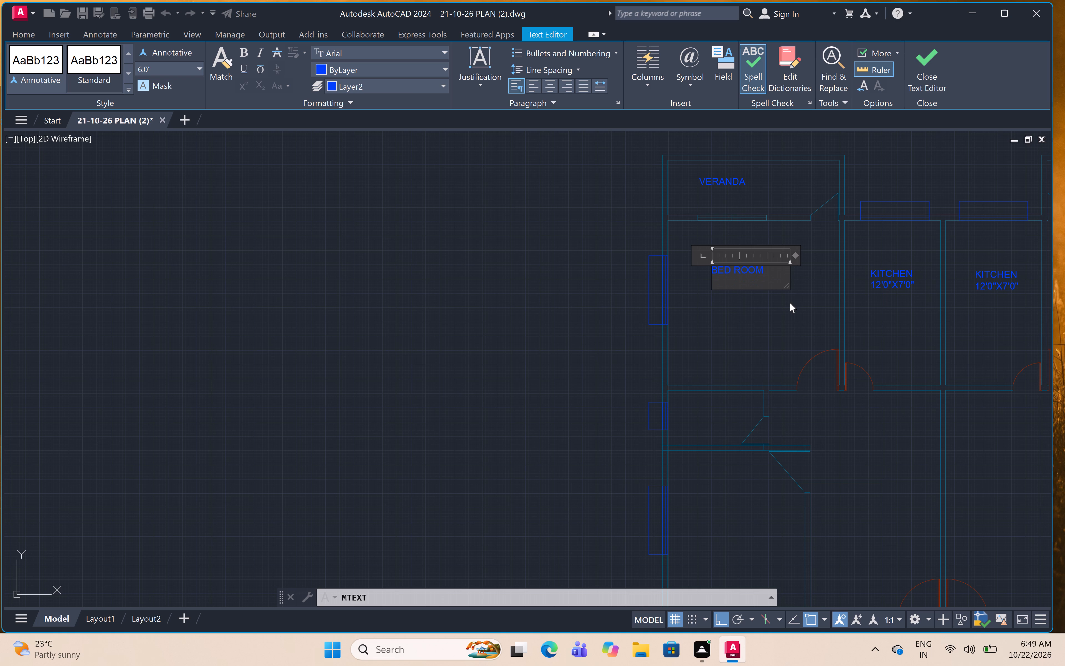
pyautogui.write('12')
pyautogui.press("'")
pyautogui.press('6')
pyautogui.hotkey('shift', '"')
pyautogui.press('x')
pyautogui.write('12')
pyautogui.press("'")
pyautogui.press('0')
pyautogui.hotkey('shift', '"')
pyautogui.click(769, 318)
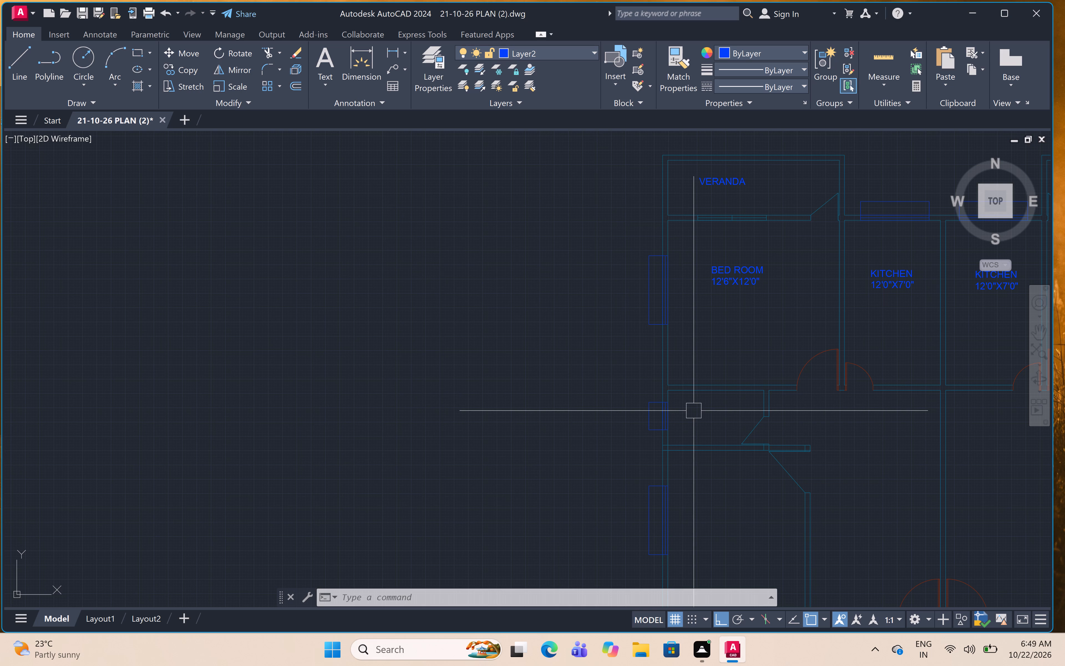
# Start a multiline text label BATH ROOM in the small room directly below the plan's left bedroom.
pyautogui.moveTo(684, 431); pyautogui.dragTo(541, 345, button='middle')
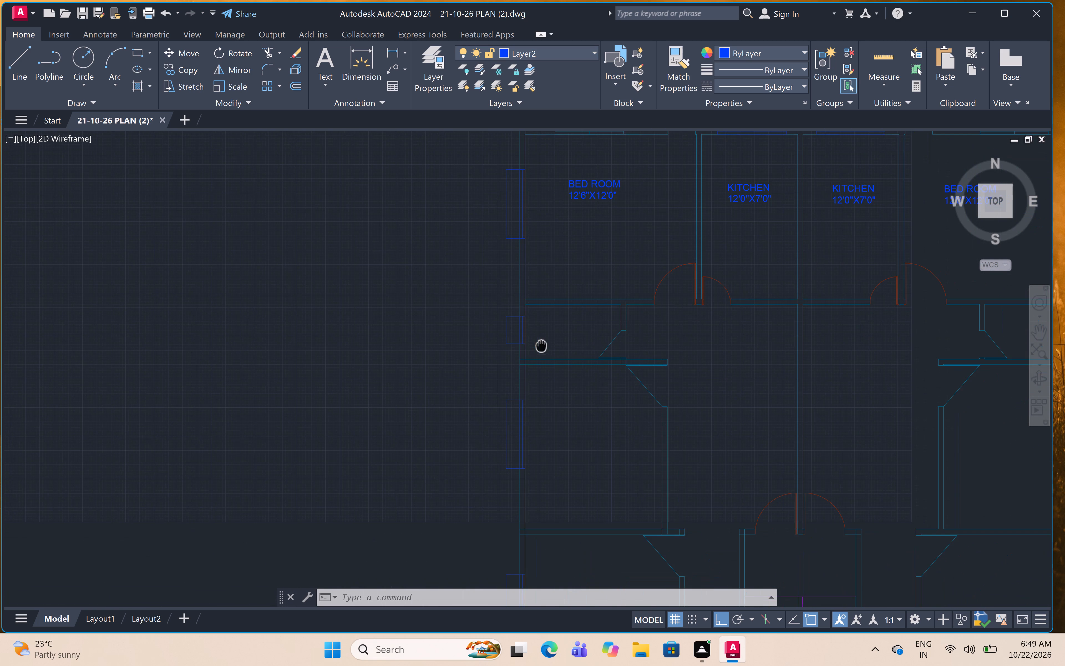
pyautogui.moveTo(541, 345); pyautogui.dragTo(462, 315, button='middle')
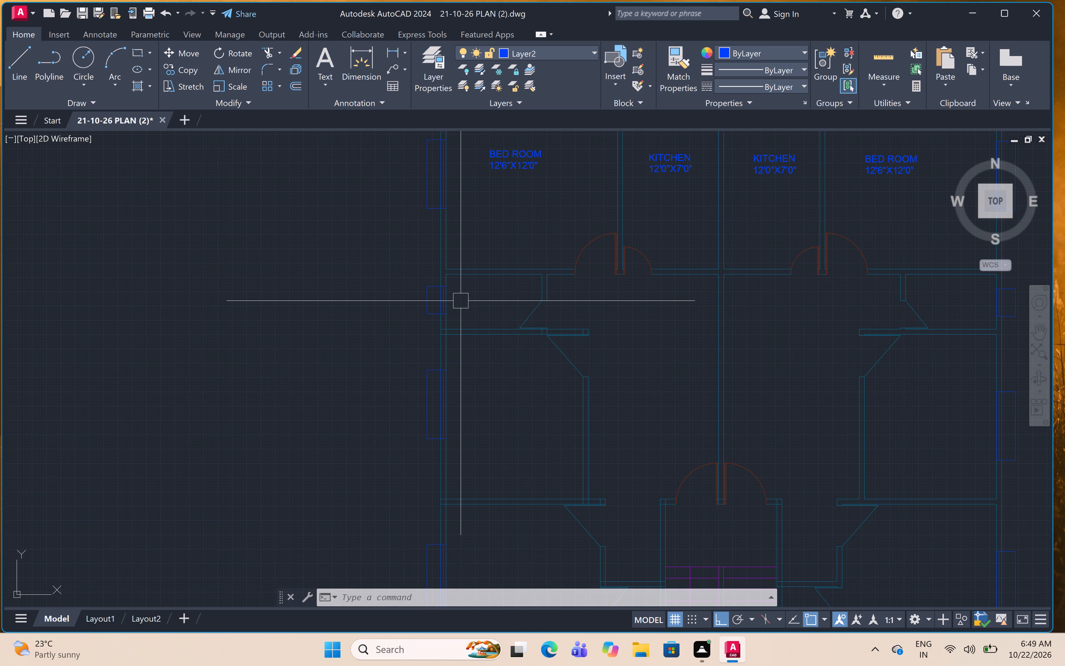
pyautogui.scroll(1, 467, 303)
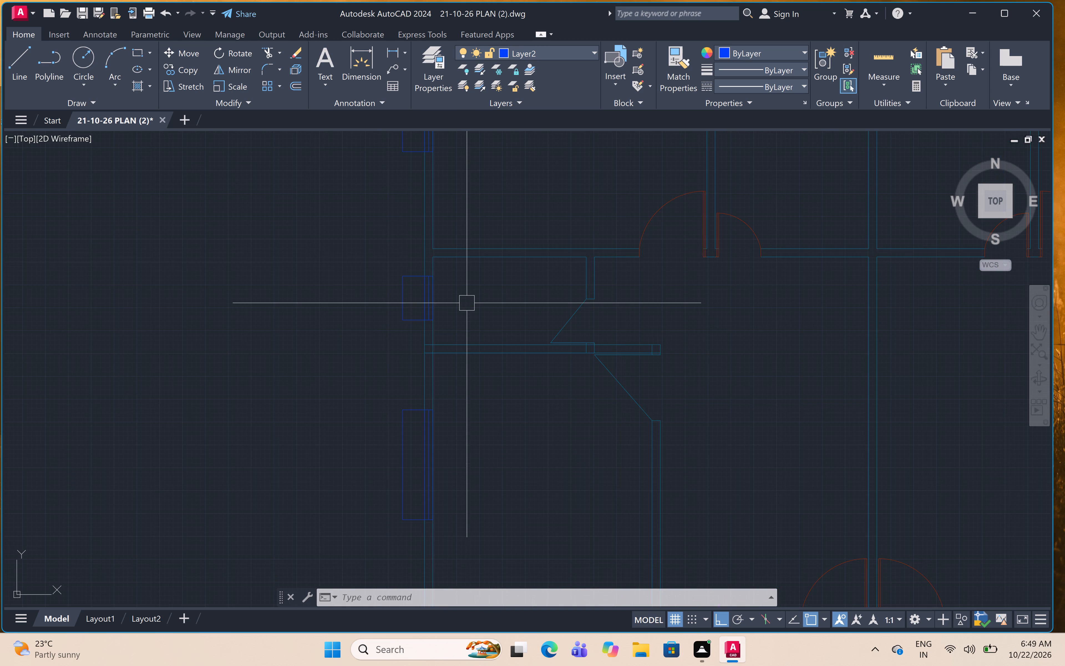
pyautogui.scroll(1, 467, 303)
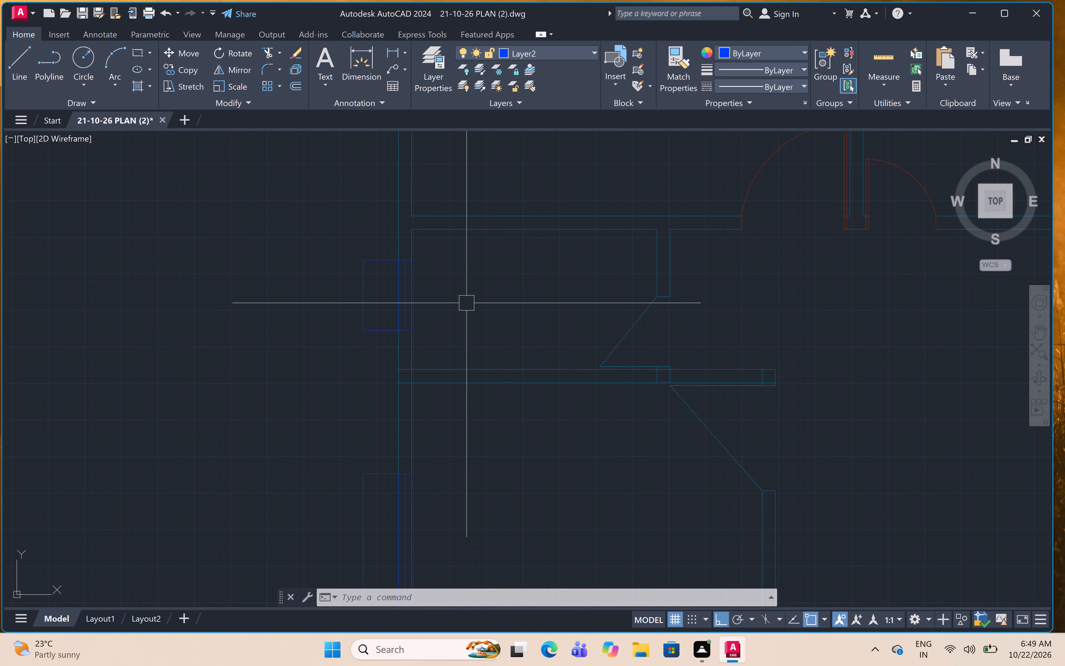
pyautogui.scroll(1, 457, 334)
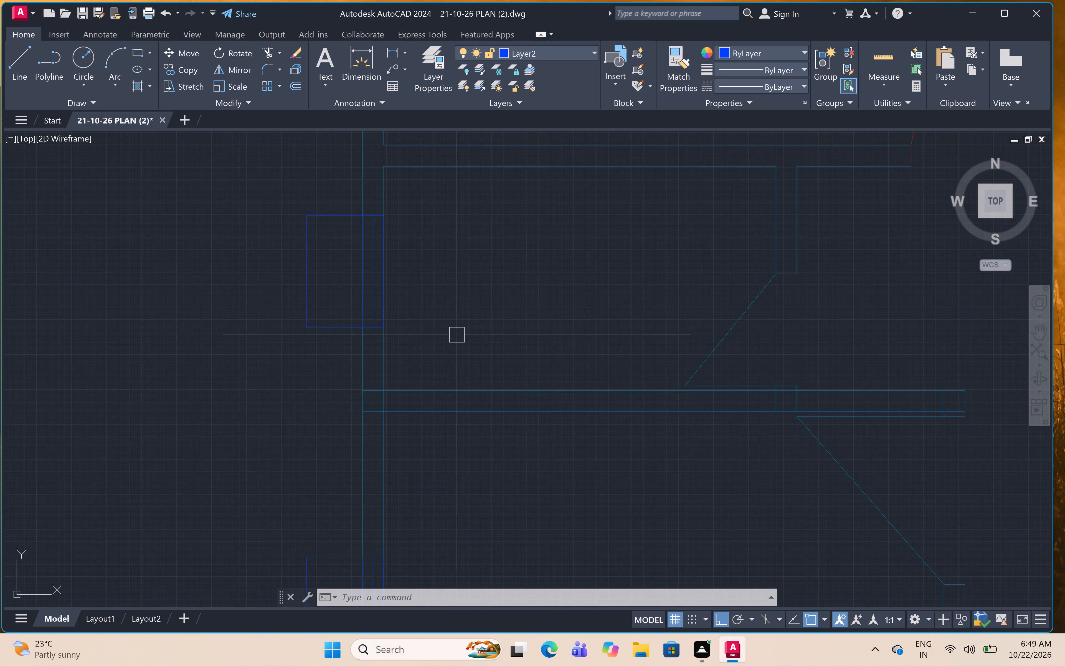
pyautogui.write('MT')
pyautogui.press('space')
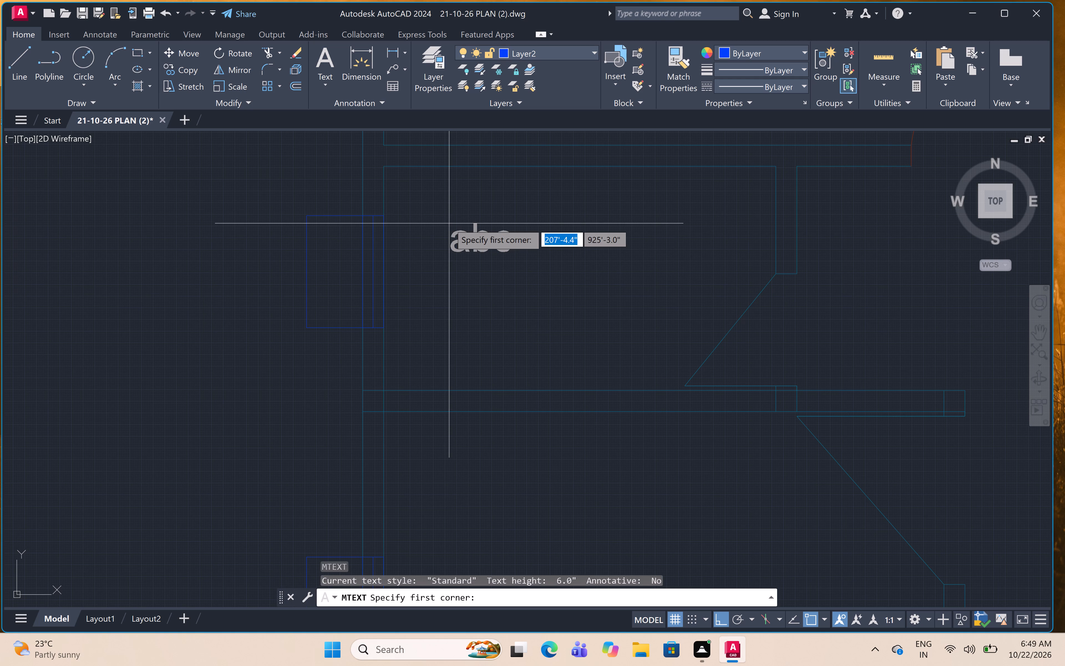
pyautogui.moveTo(447, 225); pyautogui.dragTo(450, 226)
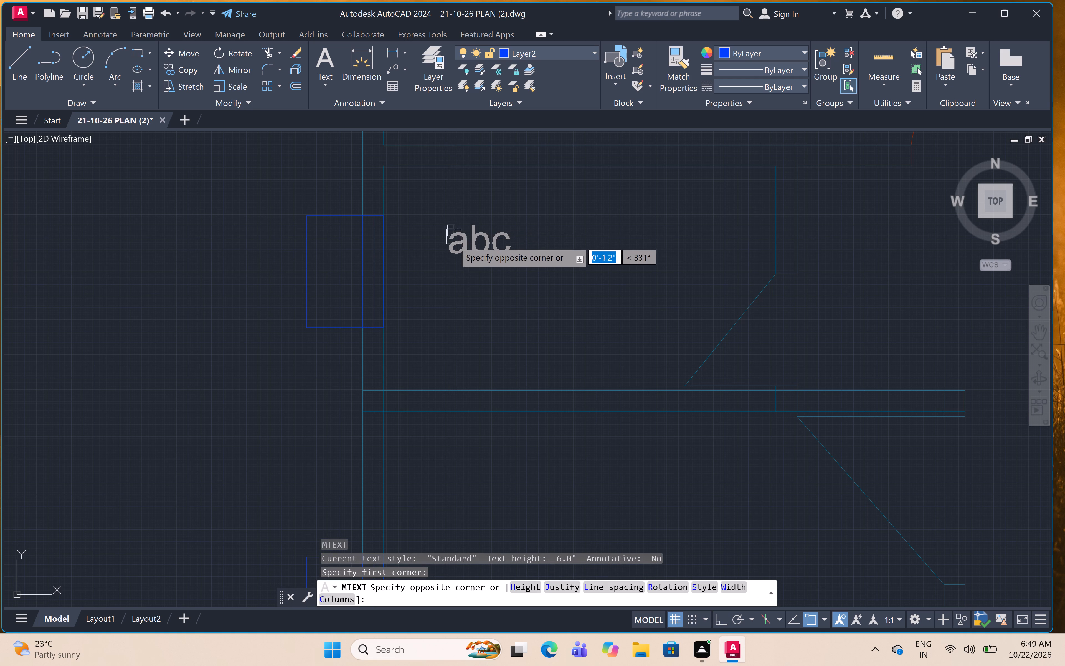
pyautogui.click(660, 297)
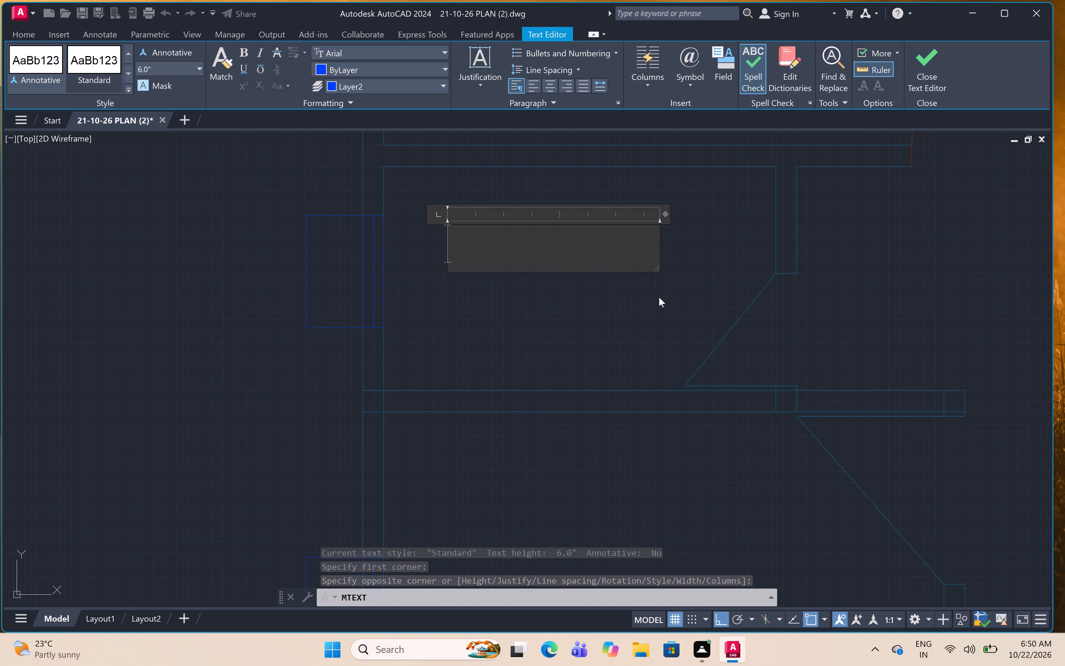
pyautogui.write('BATH')
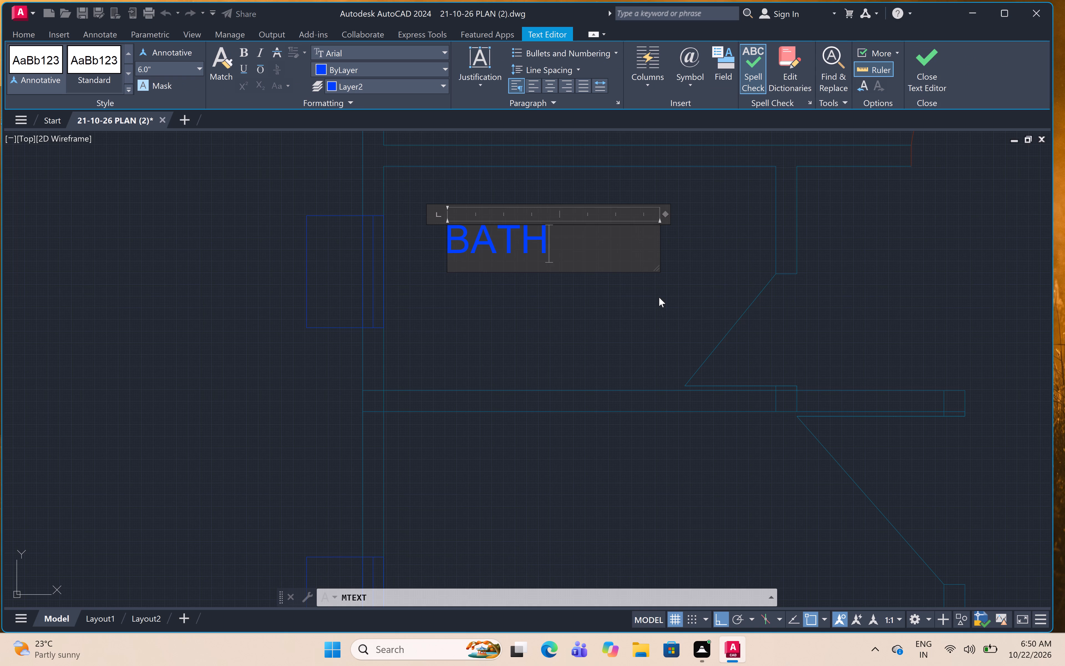
pyautogui.press('space')
pyautogui.write('ROOM')
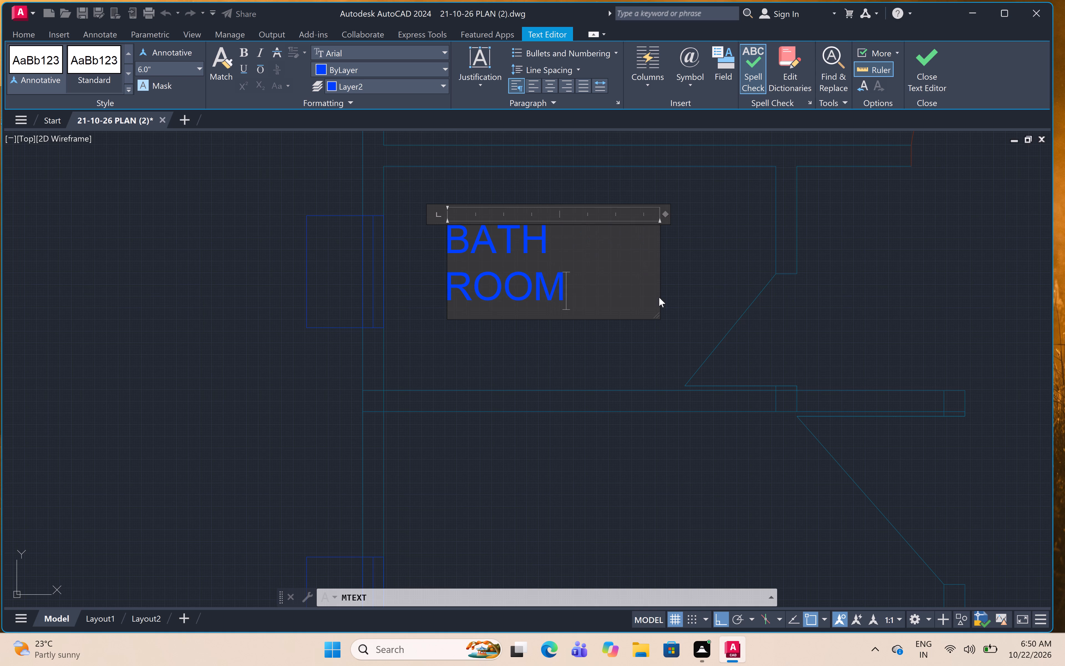
# Add the room size 7'0"X4'0" on a new line under the BATH ROOM text and finish the label.
pyautogui.press('Return')
pyautogui.press('7')
pyautogui.press("'")
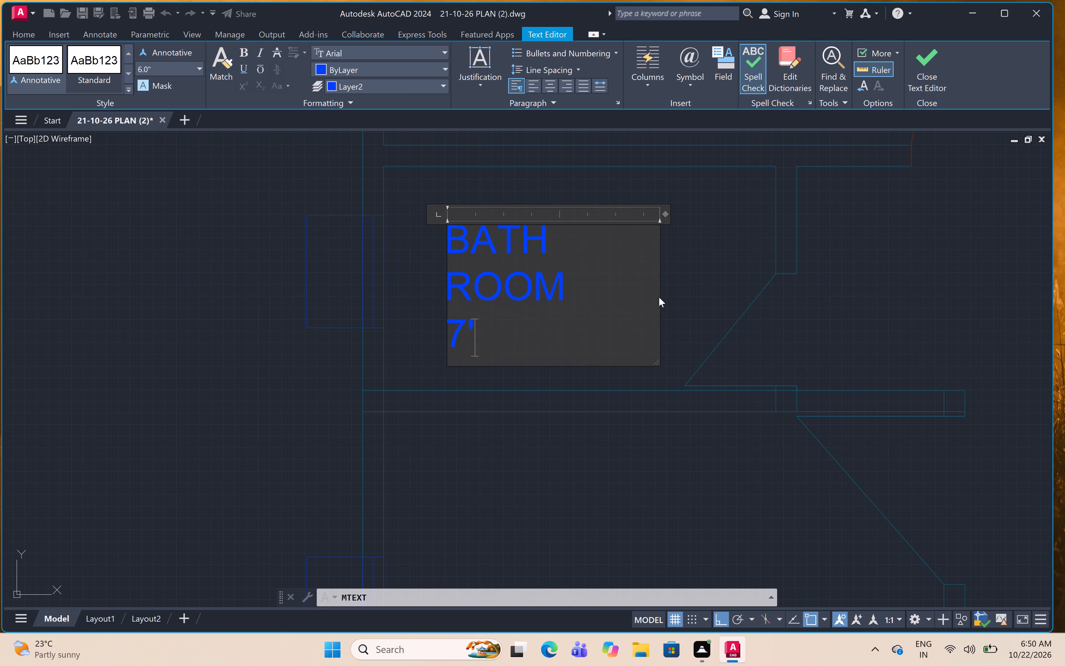
pyautogui.press('0')
pyautogui.hotkey('shift', '"')
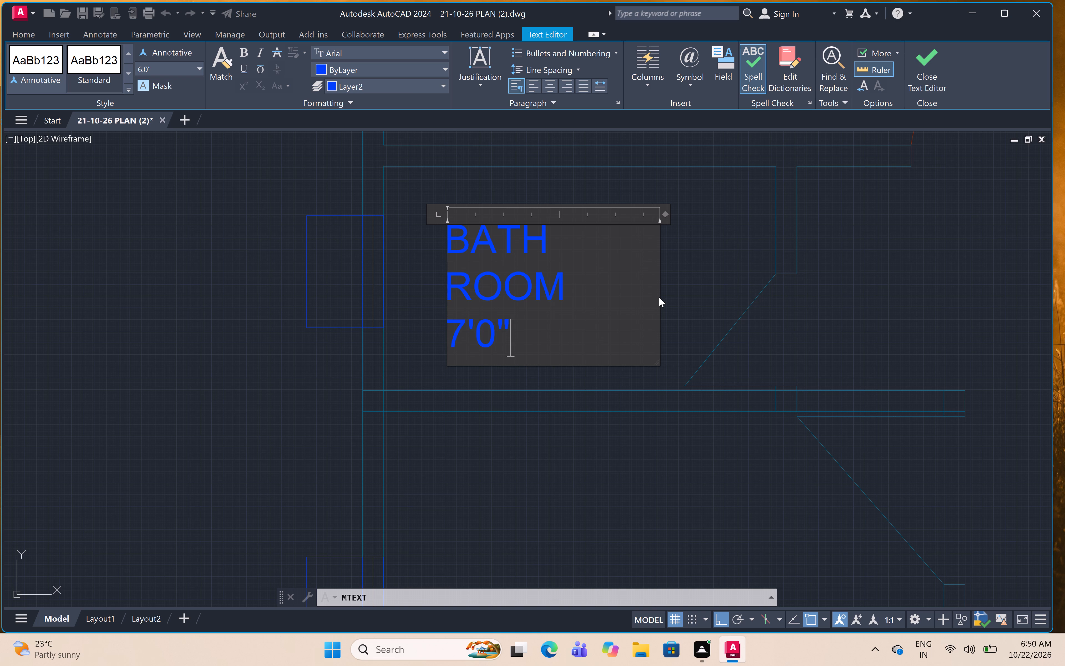
pyautogui.press('x')
pyautogui.press('4')
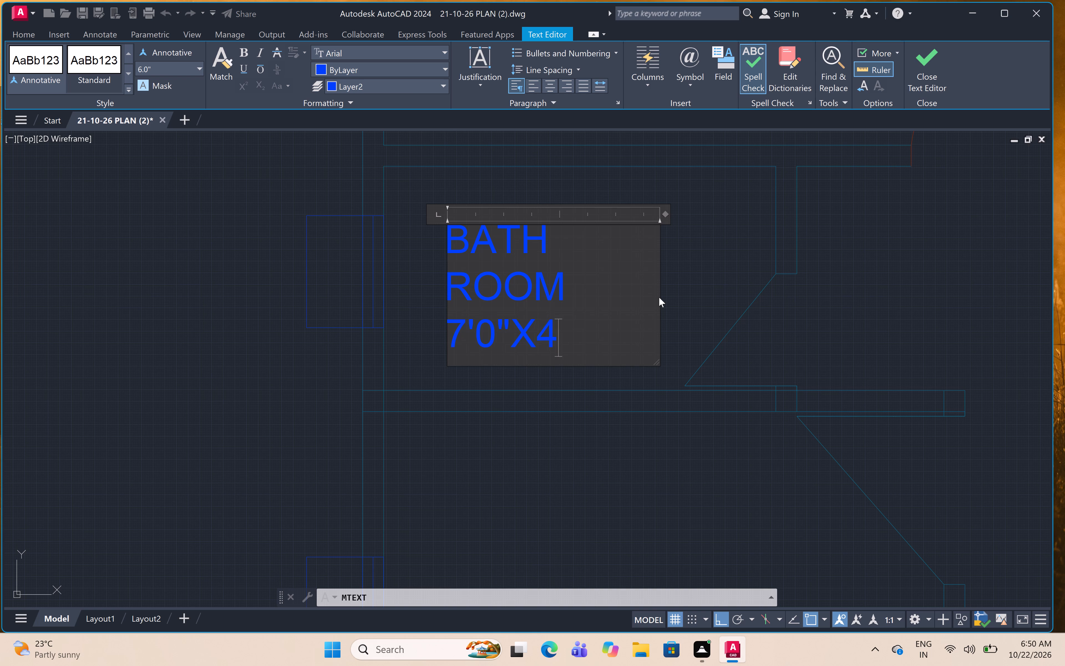
pyautogui.press("'")
pyautogui.press('0')
pyautogui.hotkey('shift', '"')
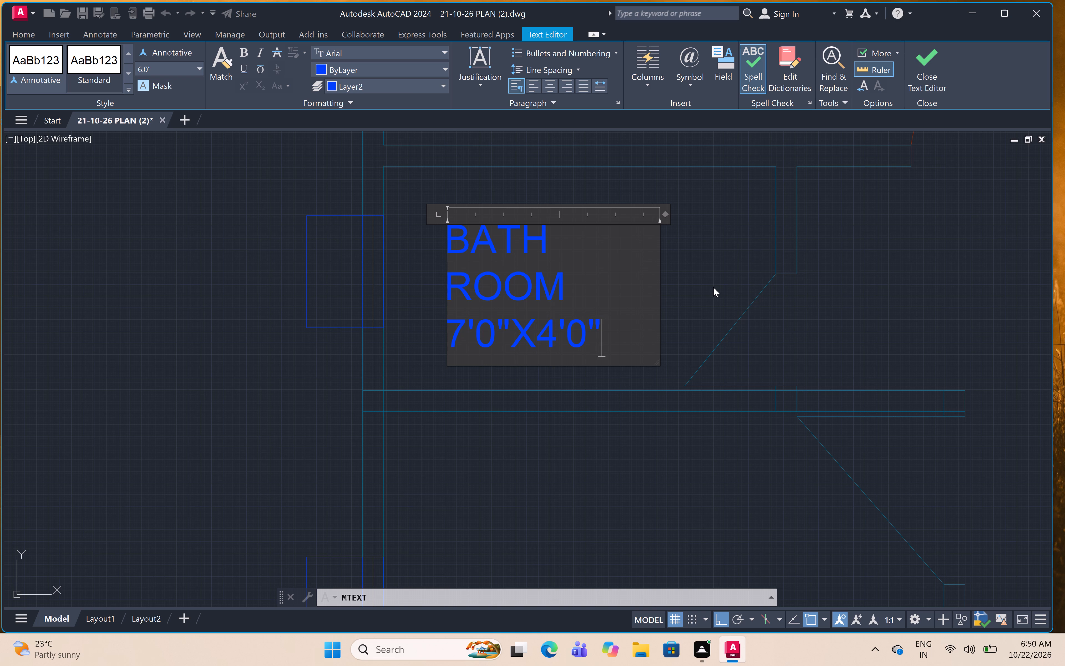
pyautogui.click(714, 287)
# Start a multiline text label BEDROOM in the room directly below the plan's left BATH ROOM.
pyautogui.keyDown('ctrl'); pyautogui.scroll(-2, 714, 287); pyautogui.keyUp('ctrl')
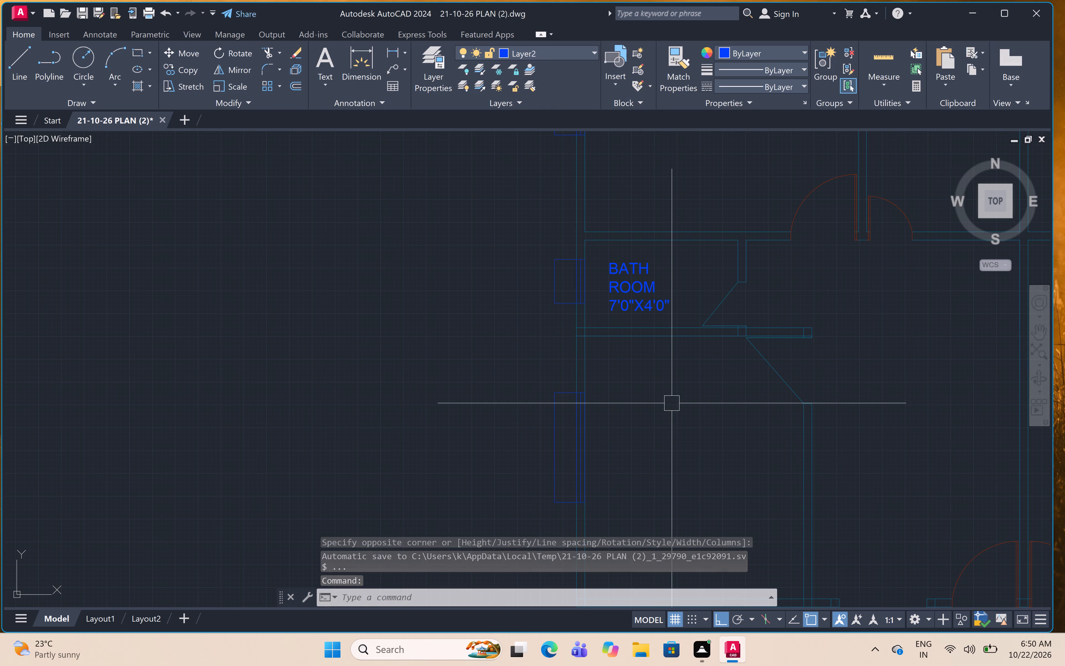
pyautogui.moveTo(672, 403); pyautogui.dragTo(607, 224, button='middle')
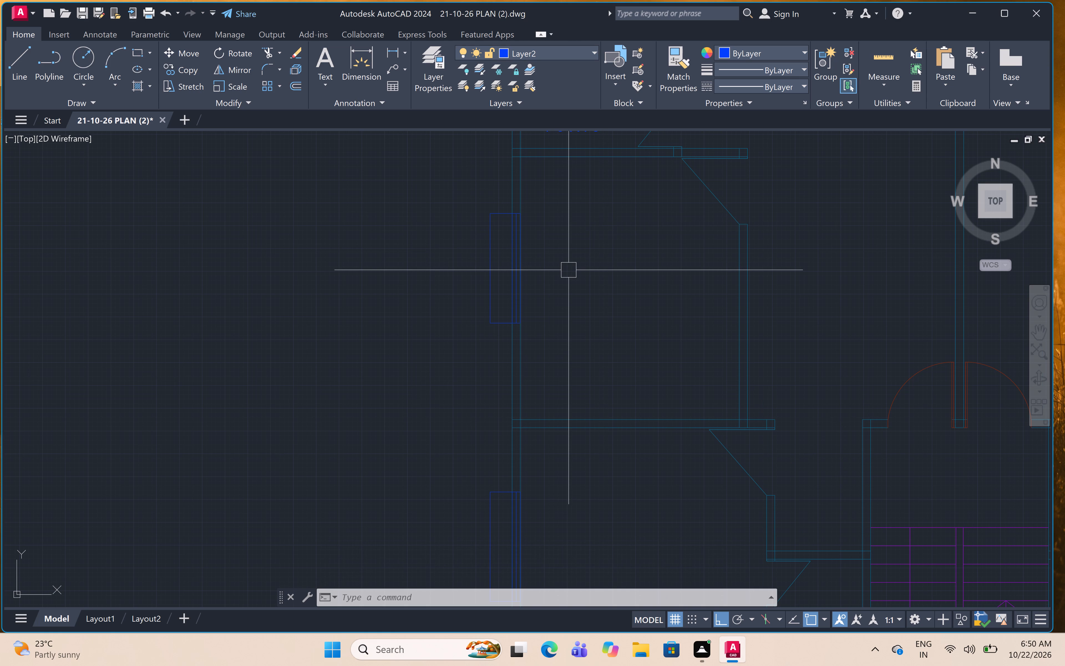
pyautogui.write('MT')
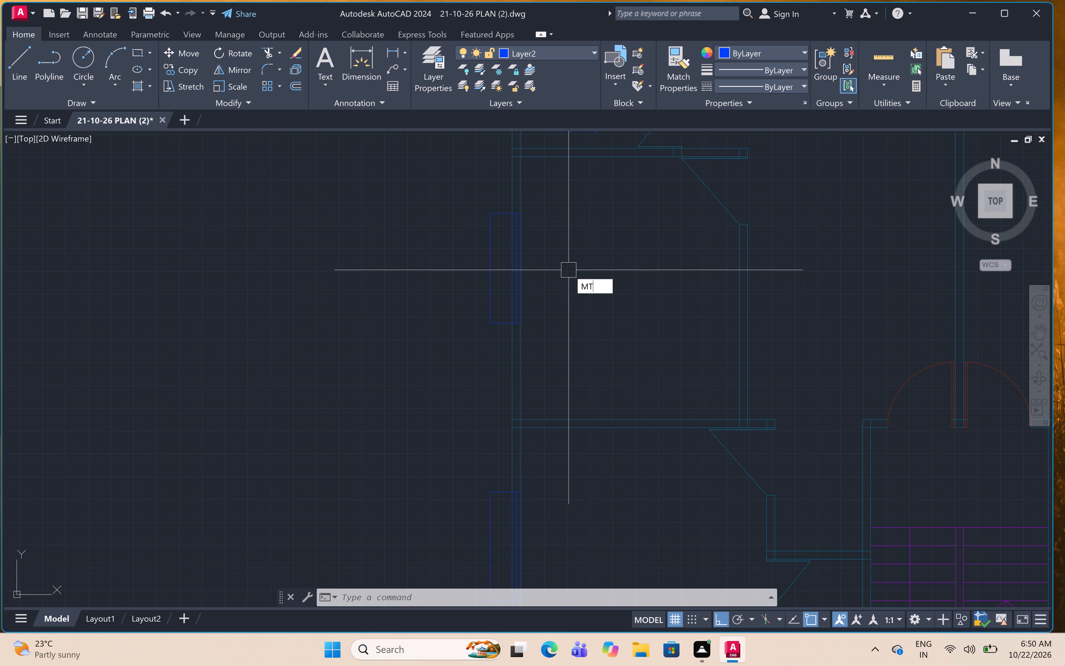
pyautogui.press('space')
pyautogui.moveTo(573, 256); pyautogui.dragTo(693, 331)
pyautogui.click(693, 331)
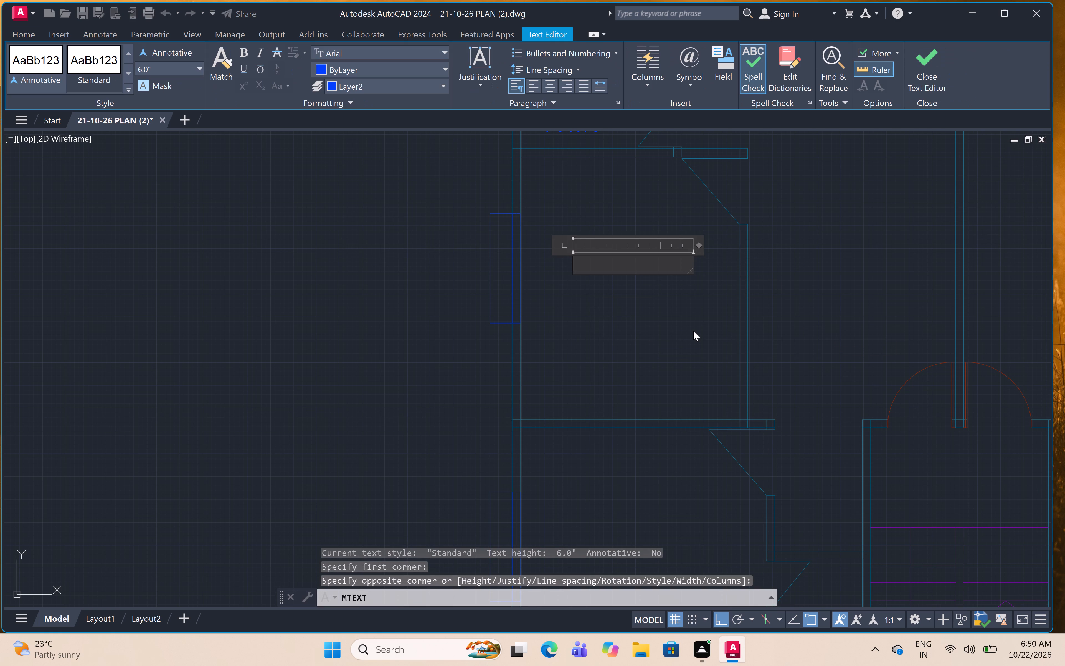
pyautogui.write('BED')
pyautogui.press('r')
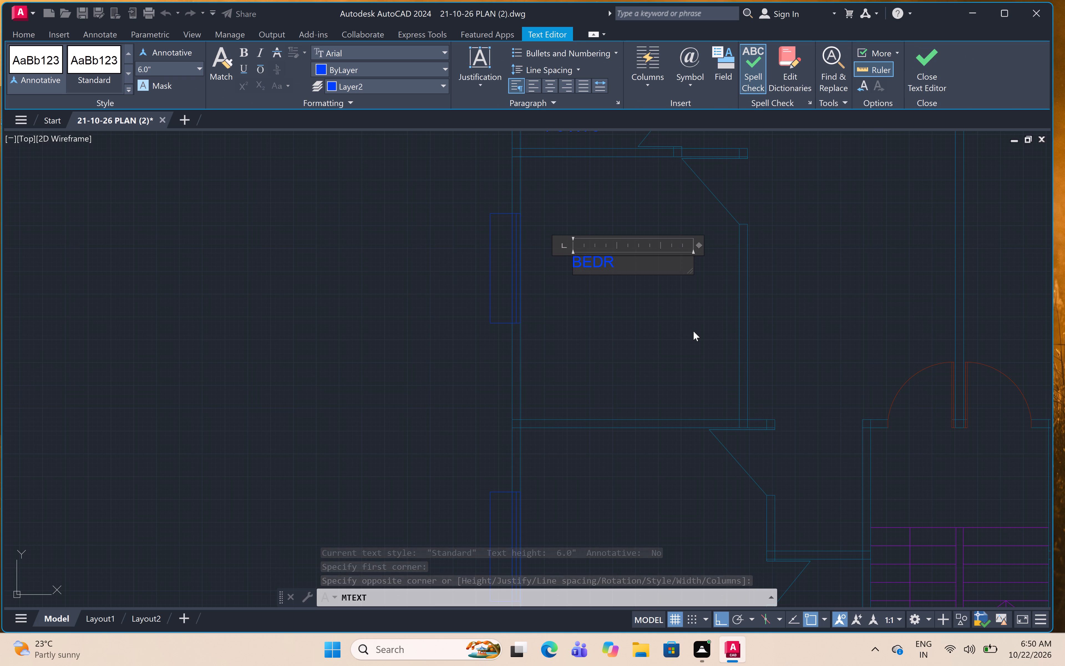
pyautogui.write('OOM')
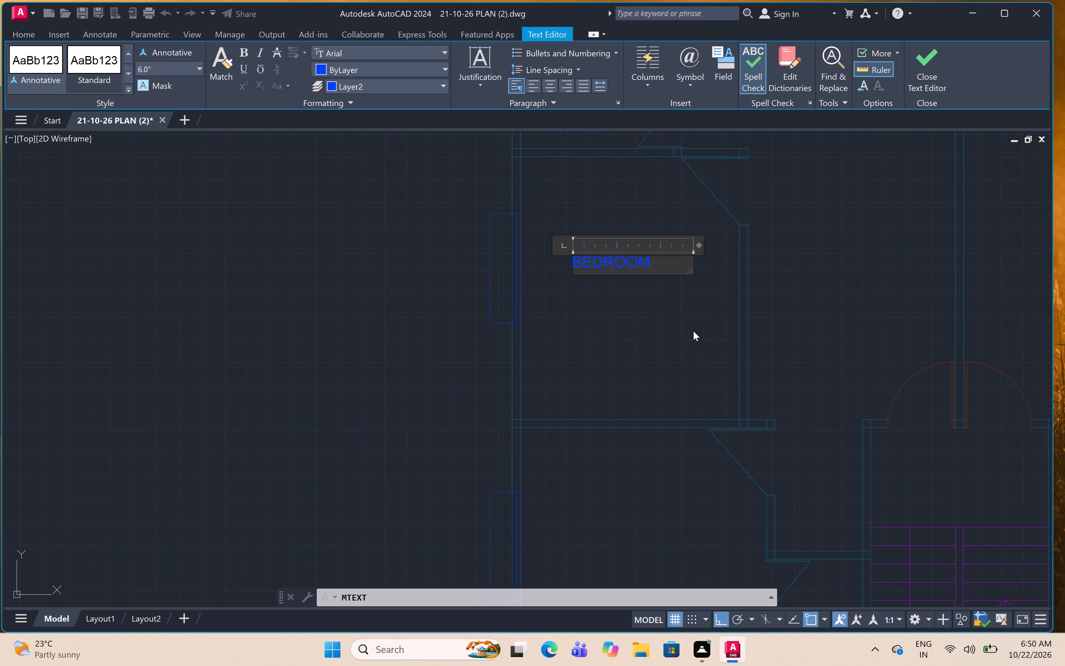
# Add the room size 10'0"X12'0" as a second line under the BEDROOM text and finish the label.
pyautogui.press('Return')
pyautogui.press('1')
pyautogui.press('0')
pyautogui.press("'")
pyautogui.press('0')
pyautogui.hotkey('shift', '"')
pyautogui.press('x')
pyautogui.write('12')
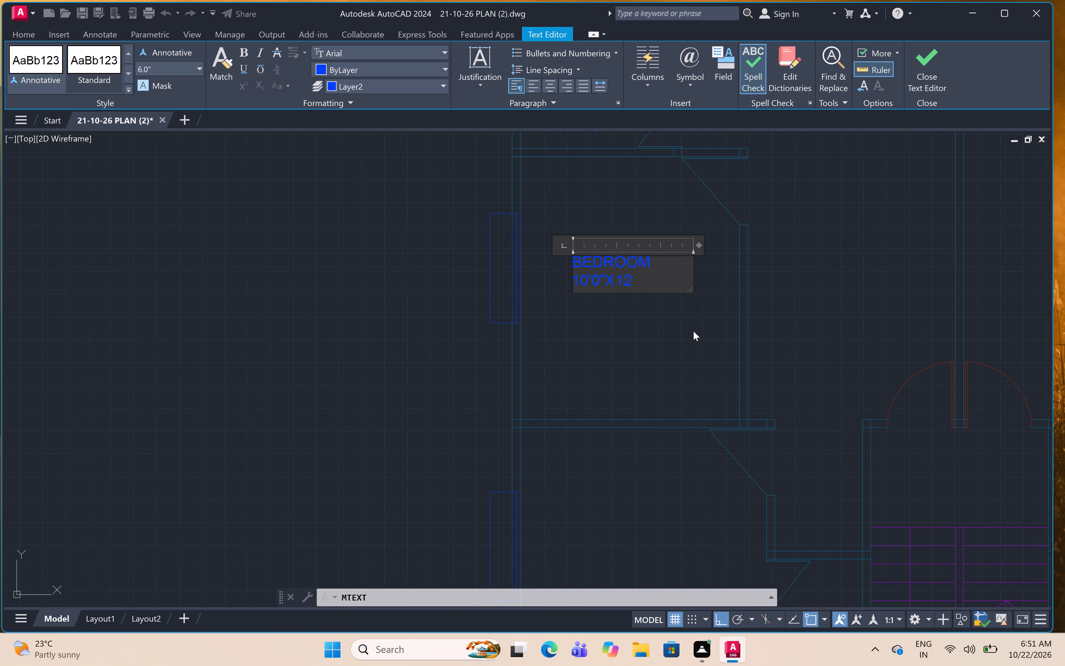
pyautogui.press("'")
pyautogui.press('0')
pyautogui.press("'")
pyautogui.press('BackSpace')
pyautogui.hotkey('shift', '"')
pyautogui.click(597, 348)
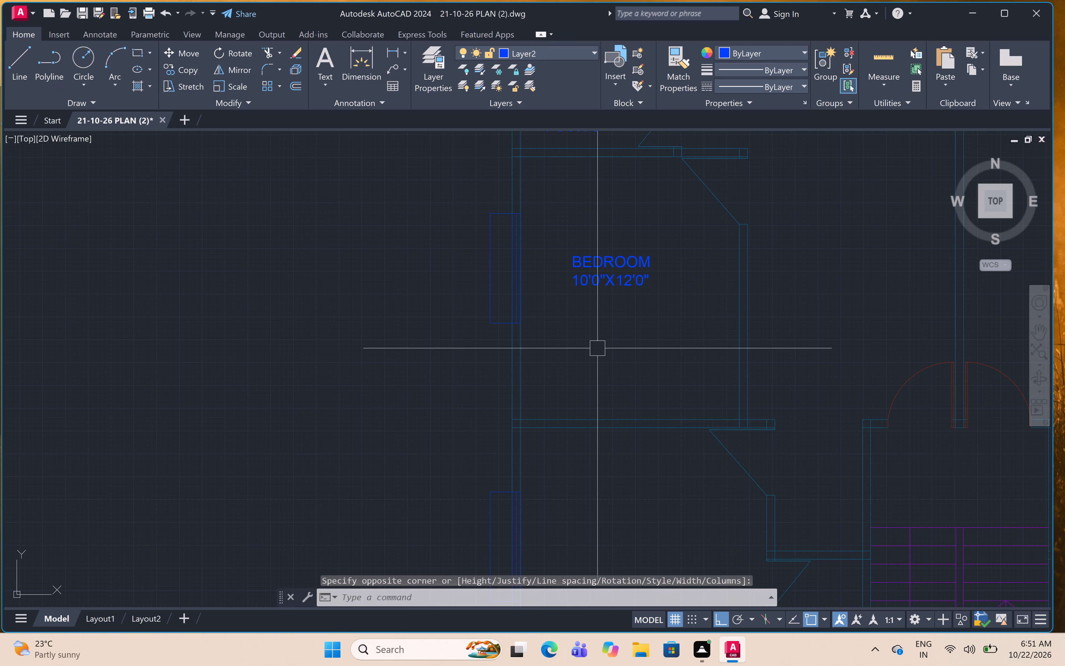
# Start a multiline text label BED ROOM in the room directly below the plan's left 10'0"X12'0" BEDROOM.
pyautogui.scroll(-1, 597, 348)
pyautogui.moveTo(598, 348); pyautogui.dragTo(612, 88, button='middle')
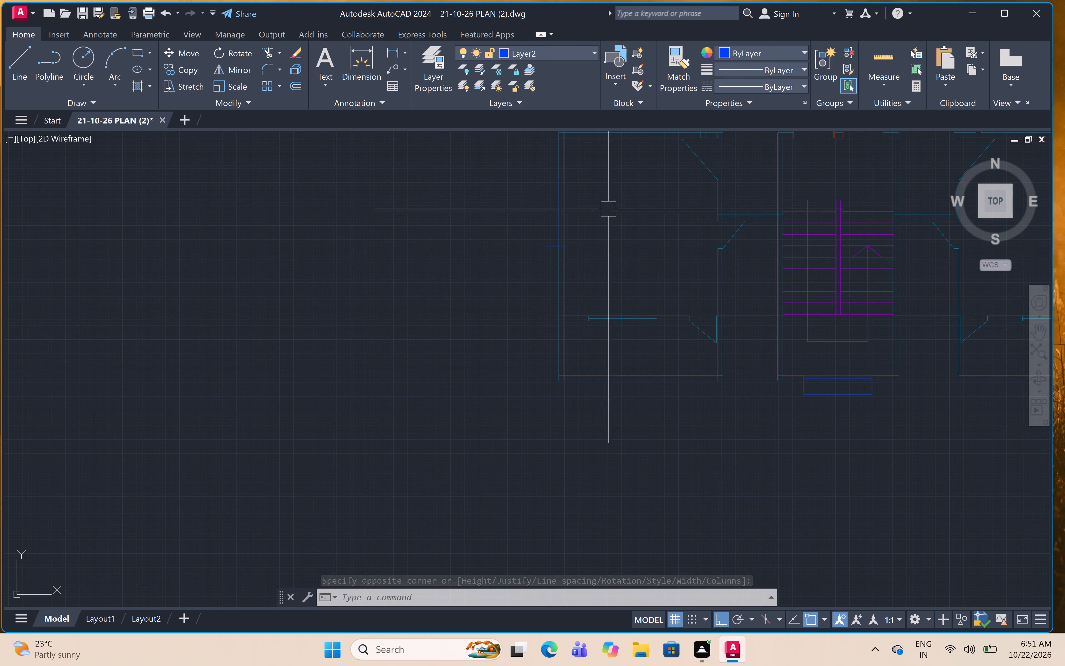
pyautogui.scroll(1, 610, 230)
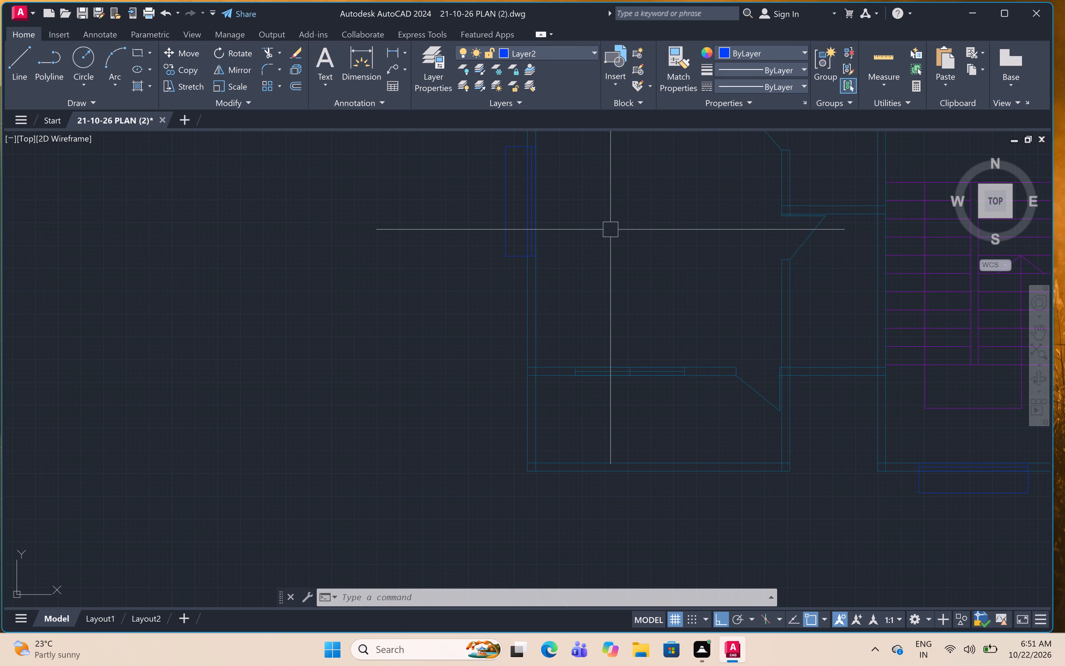
pyautogui.scroll(-1, 606, 221)
pyautogui.moveTo(606, 221); pyautogui.dragTo(500, 331, button='middle')
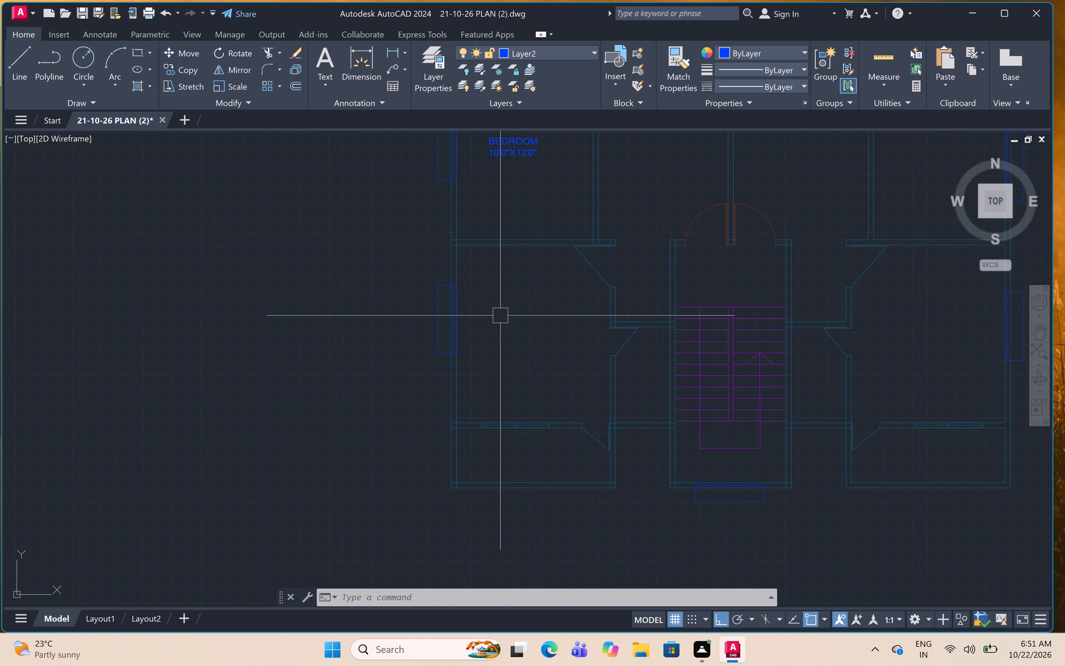
pyautogui.scroll(1, 500, 316)
pyautogui.write('MT')
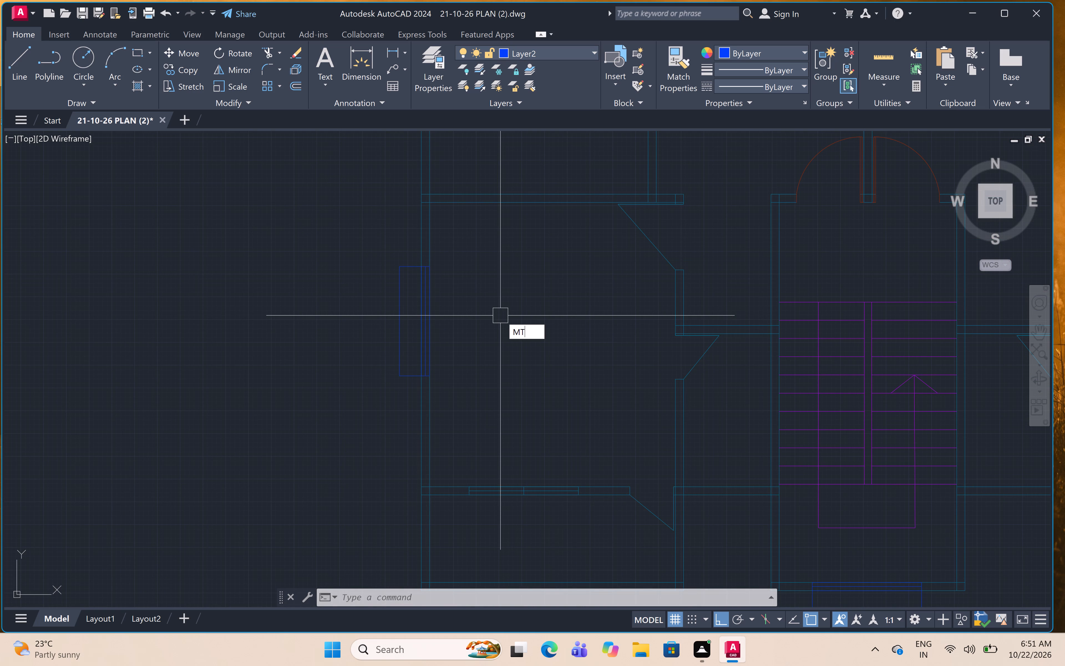
pyautogui.press('space')
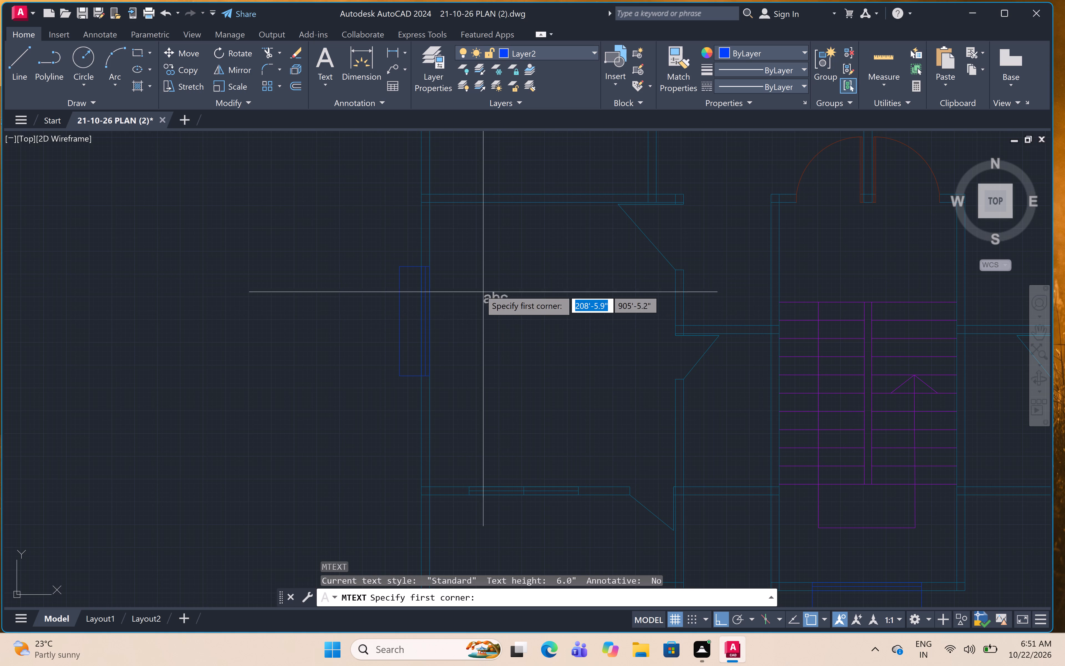
pyautogui.click(483, 297)
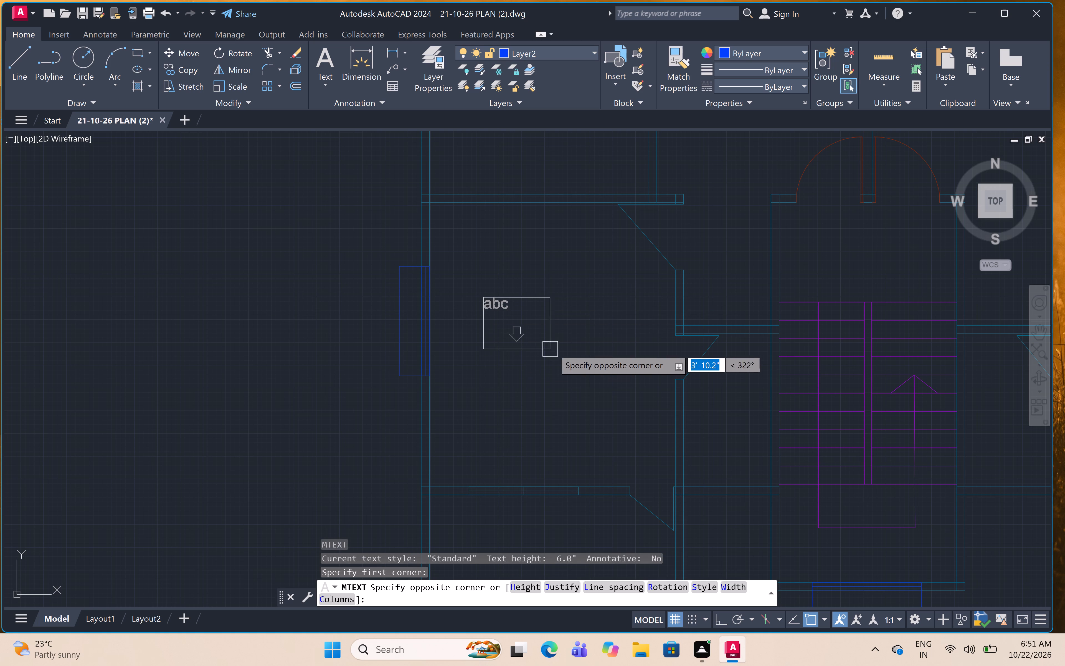
pyautogui.click(603, 365)
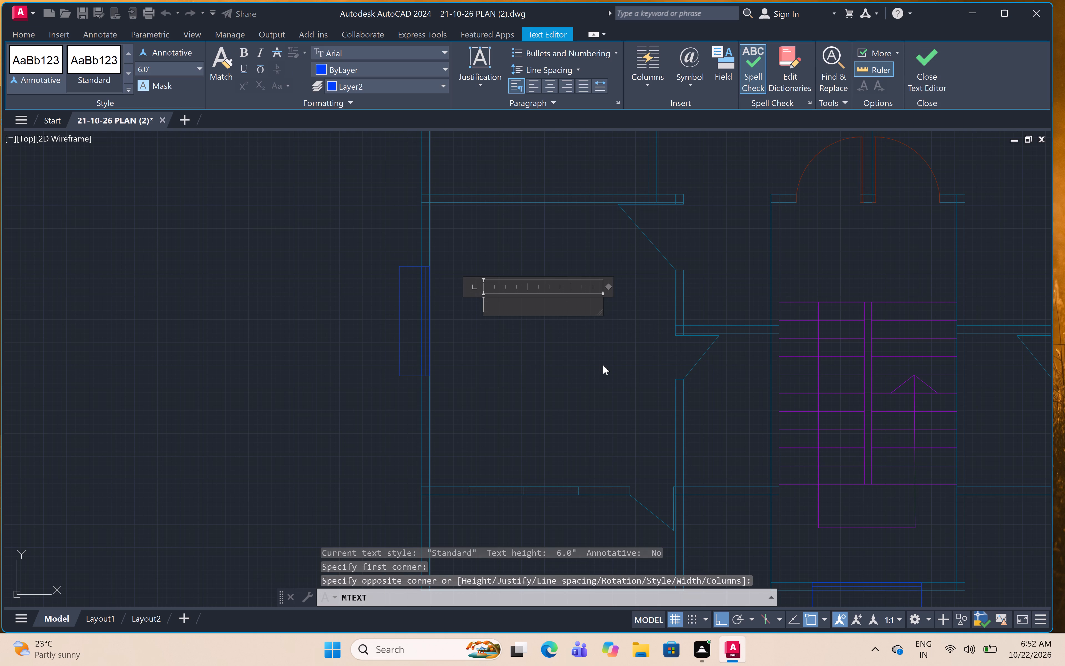
pyautogui.write('BED')
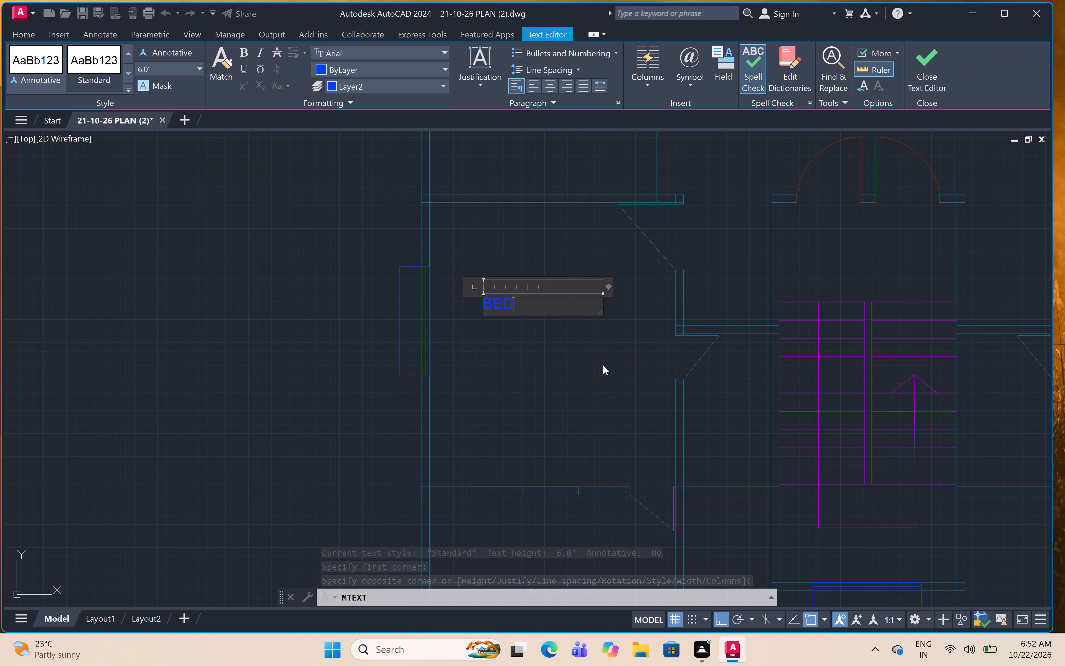
pyautogui.press('space')
pyautogui.write('ROOM')
# Add the room size 11'3"X12'0" as a second line under the BED ROOM text and finish the label.
pyautogui.press('Return')
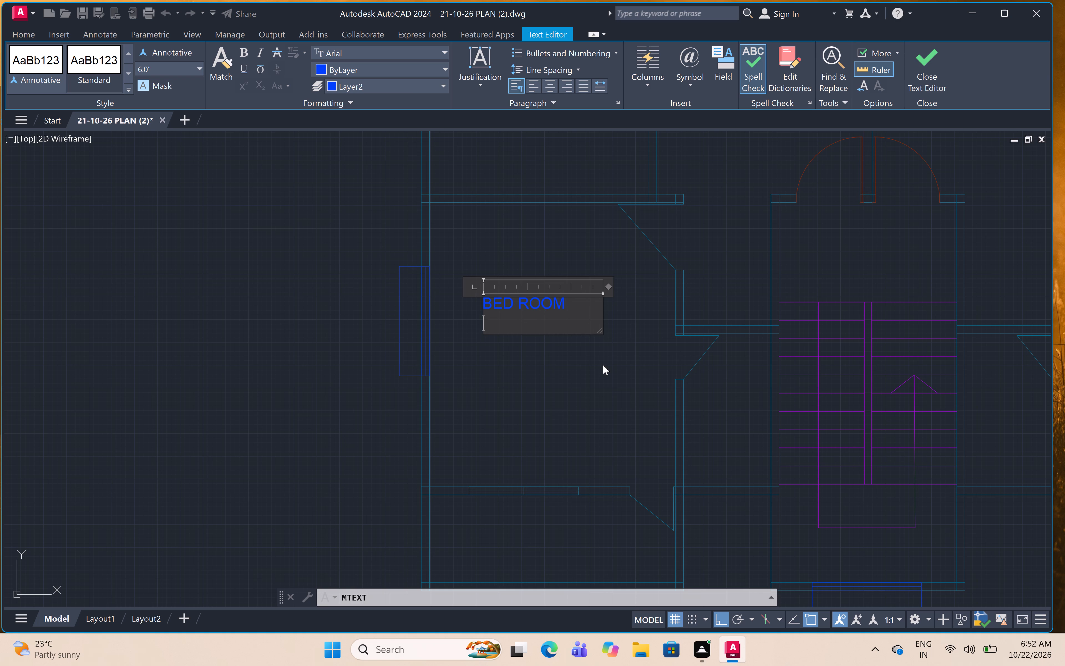
pyautogui.write('11')
pyautogui.press("'")
pyautogui.press('3')
pyautogui.hotkey('shift', '"')
pyautogui.press('x')
pyautogui.write('12\'0"')
pyautogui.click(512, 383)
# Select all the room labels using Select Similar on the new BED ROOM label and move them to layer 0.
pyautogui.scroll(-5, 519, 377)
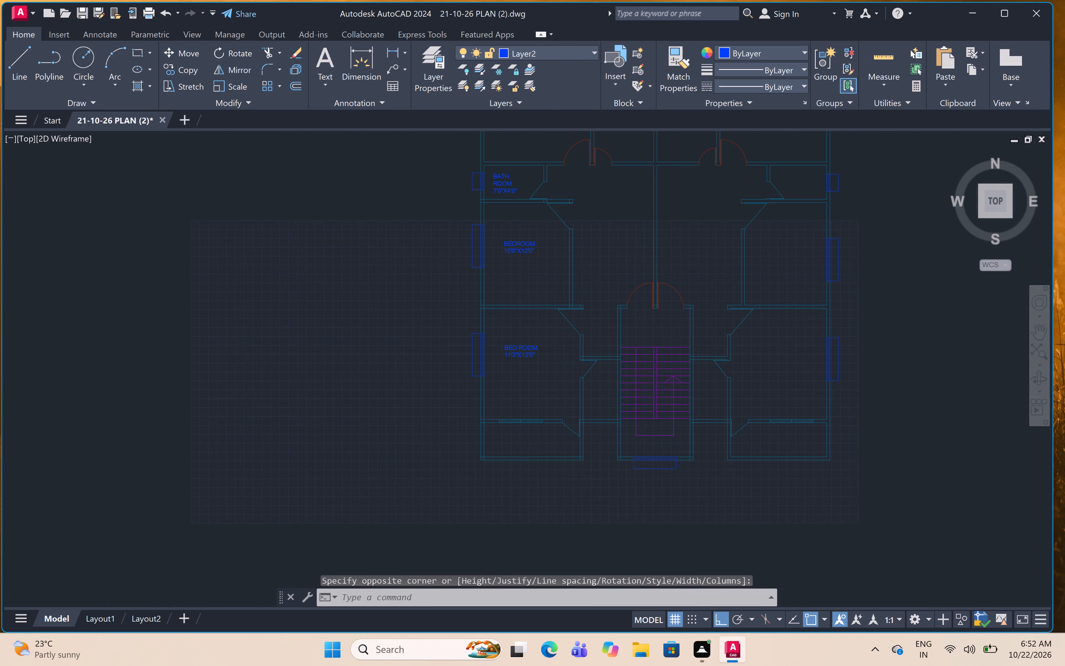
pyautogui.click(531, 357)
pyautogui.rightClick(531, 357)
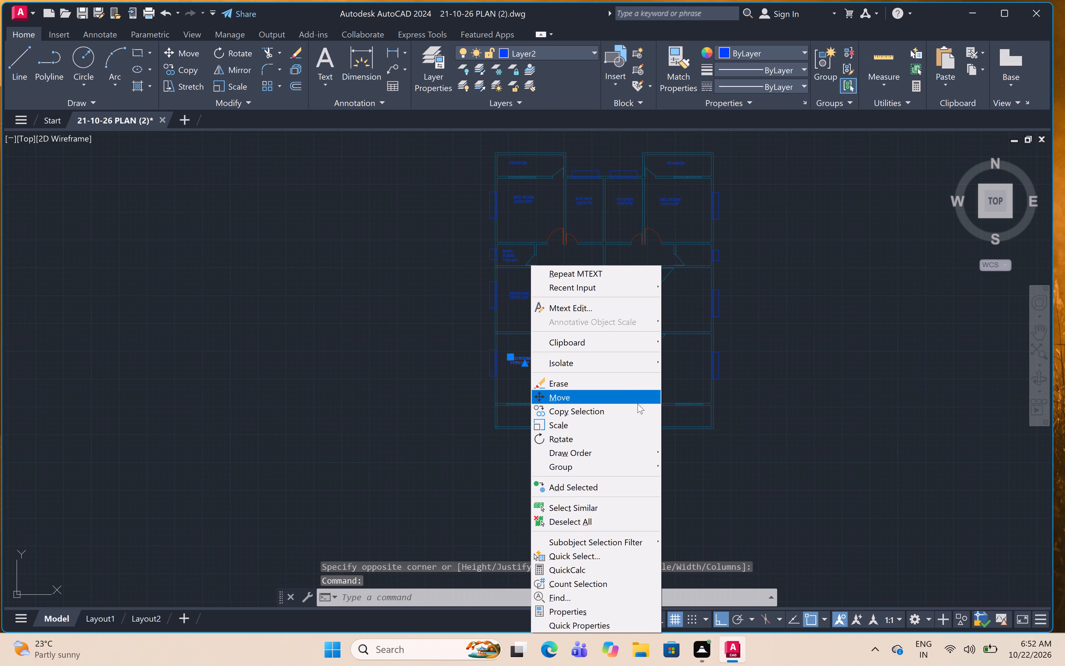
pyautogui.click(650, 502)
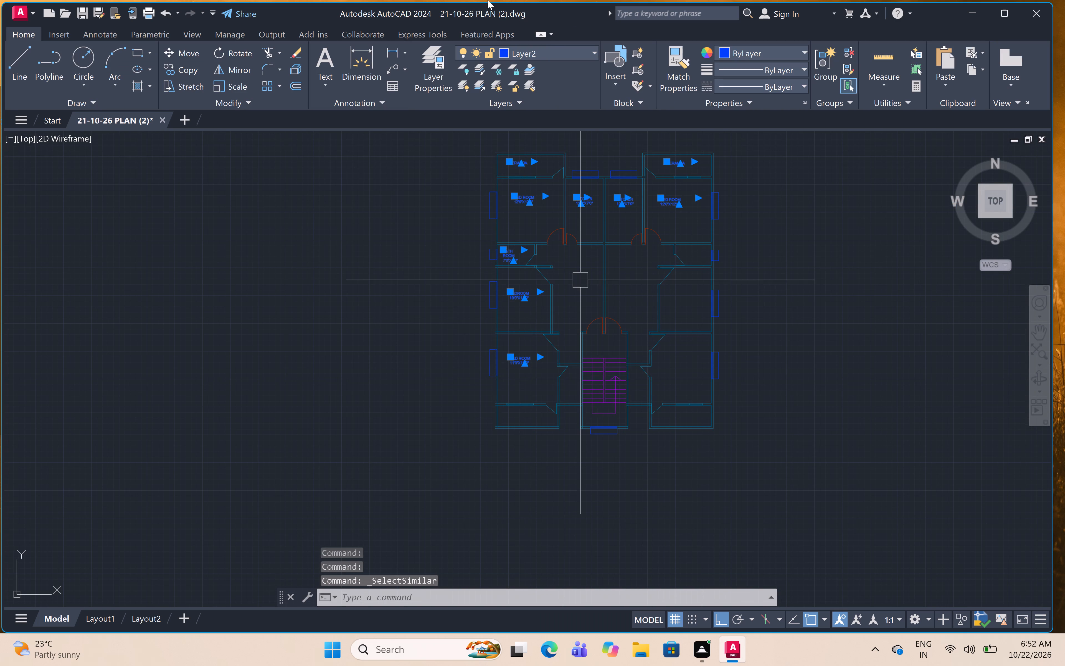
pyautogui.click(557, 49)
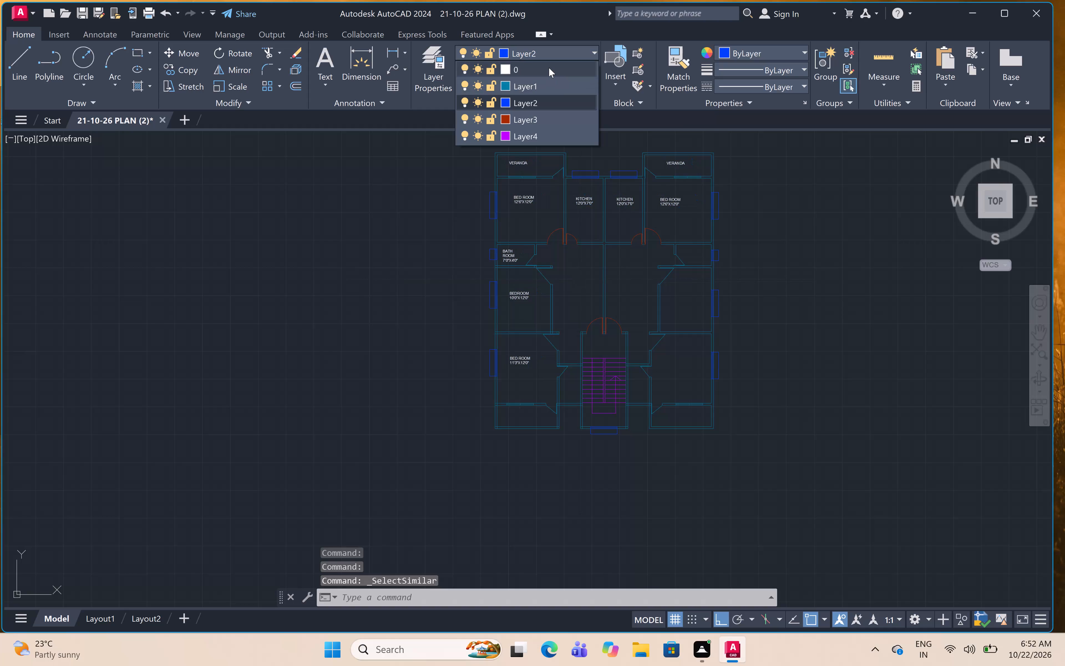
pyautogui.click(549, 68)
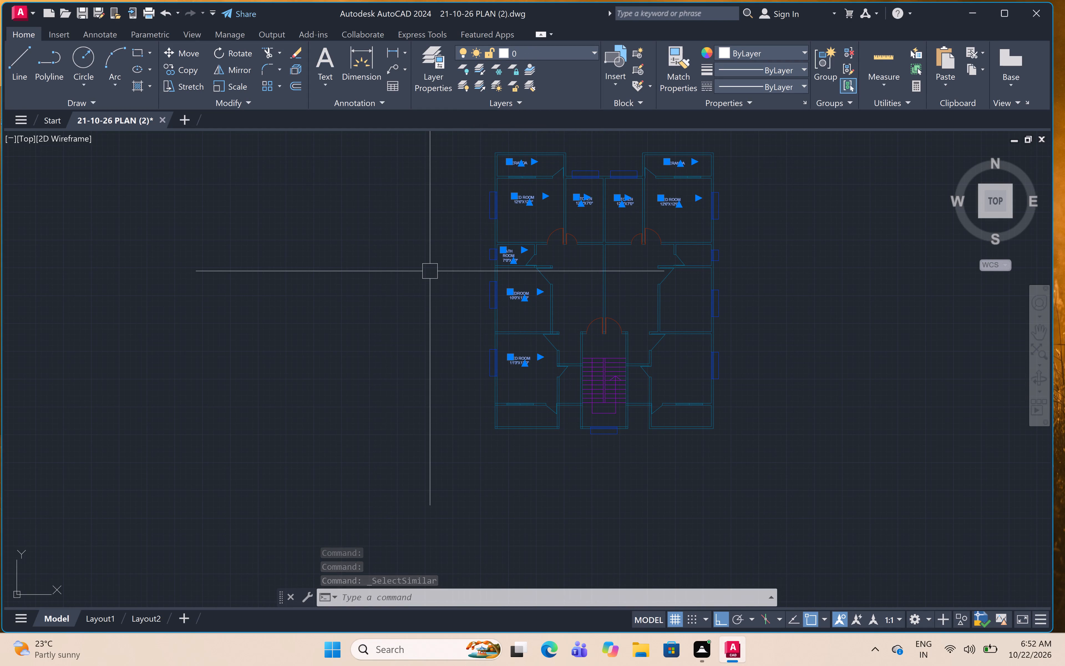
pyautogui.press('Escape')
# Make layer 0 the current layer.
pyautogui.click(556, 51)
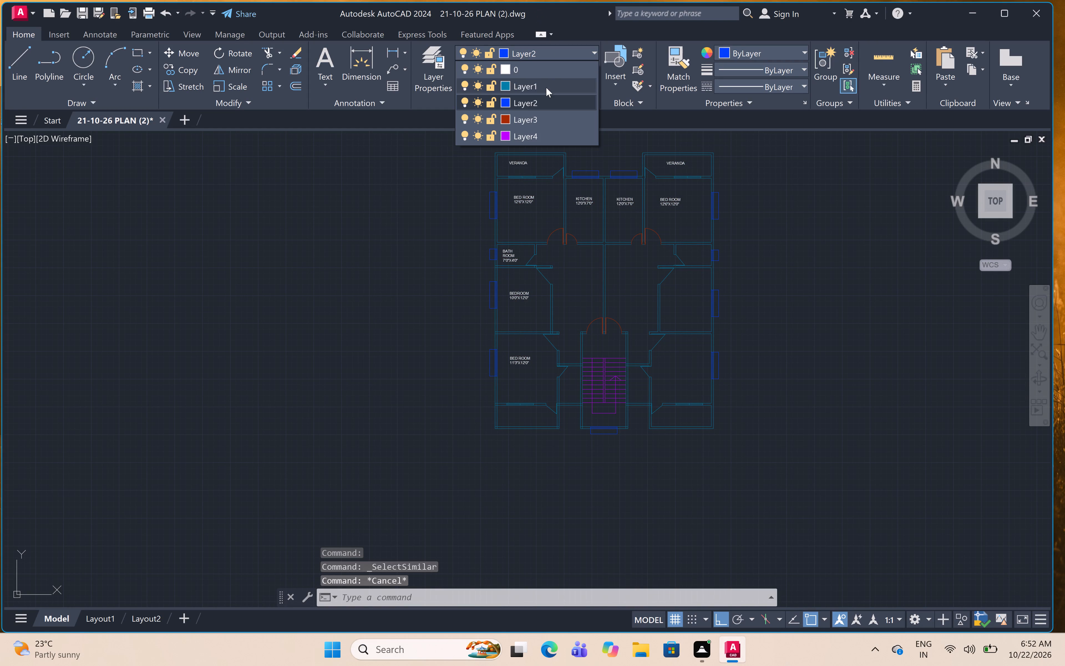
pyautogui.click(543, 68)
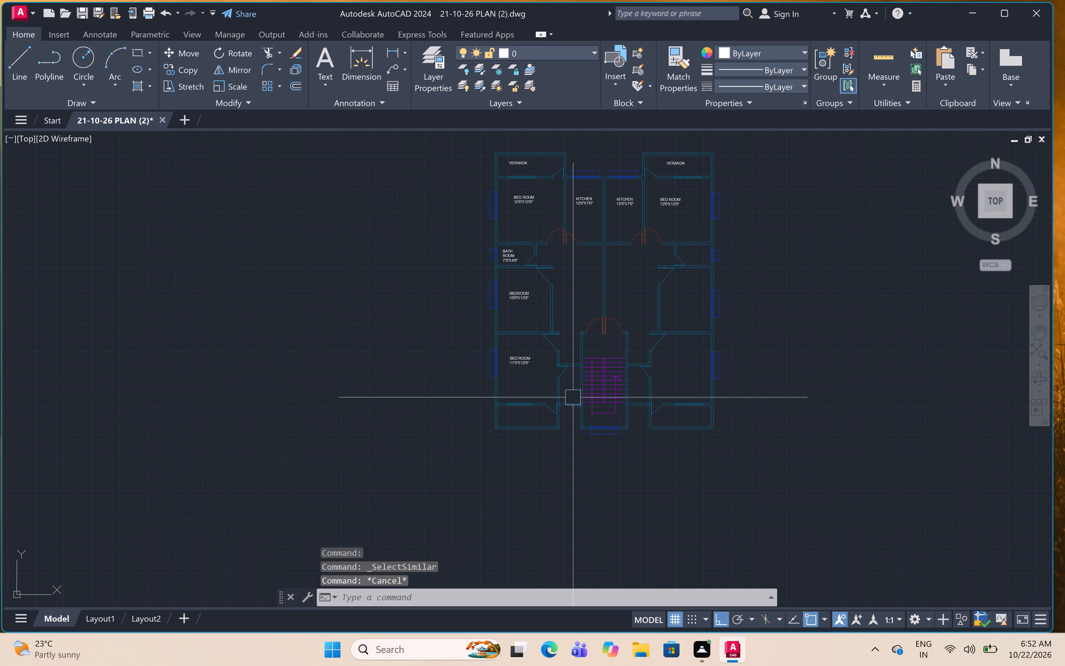
# Add a multiline text label VERANDA in the narrow room below the plan's left 11'3"X12'0" BED ROOM.
pyautogui.scroll(6, 531, 412)
pyautogui.write('MT')
pyautogui.press('space')
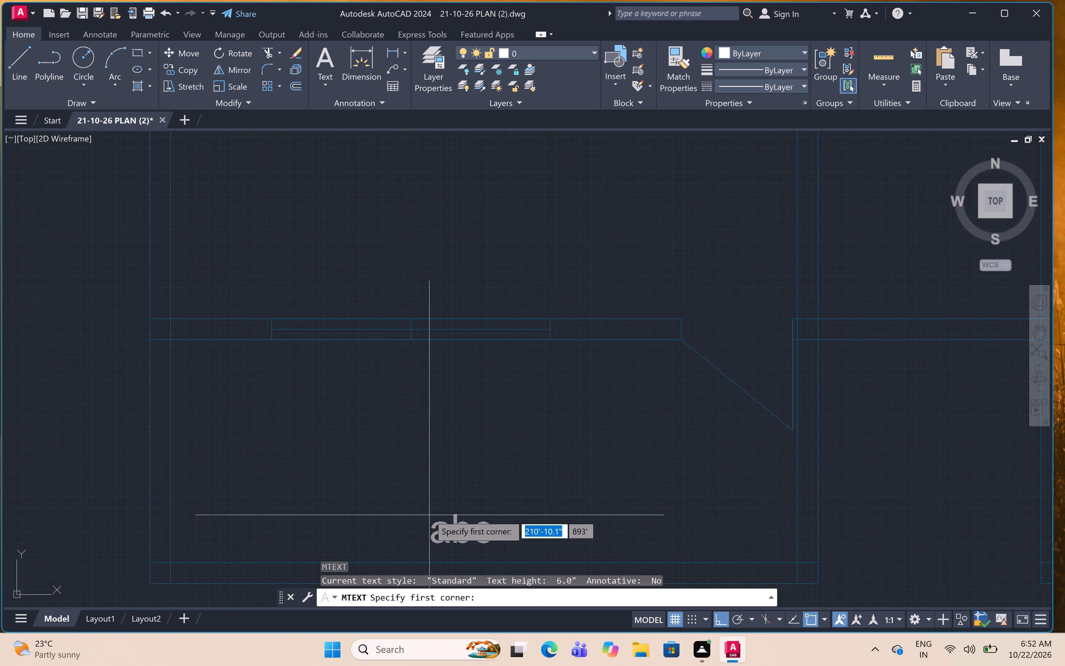
pyautogui.click(322, 406)
pyautogui.click(601, 516)
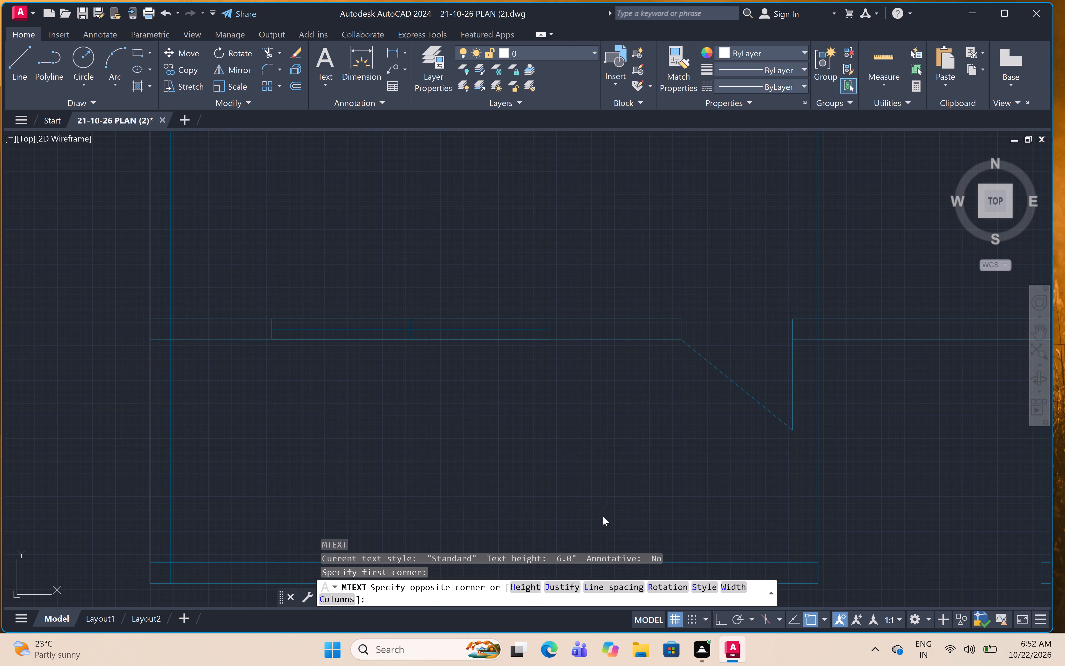
pyautogui.write('VERANDA')
pyautogui.press('h')
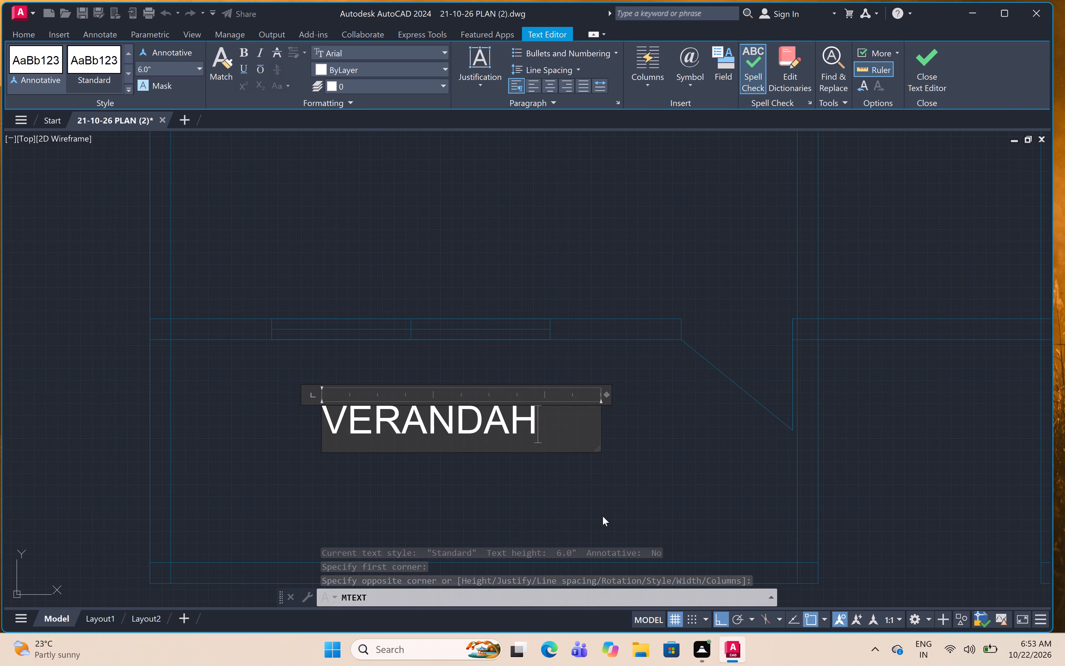
pyautogui.press('BackSpace')
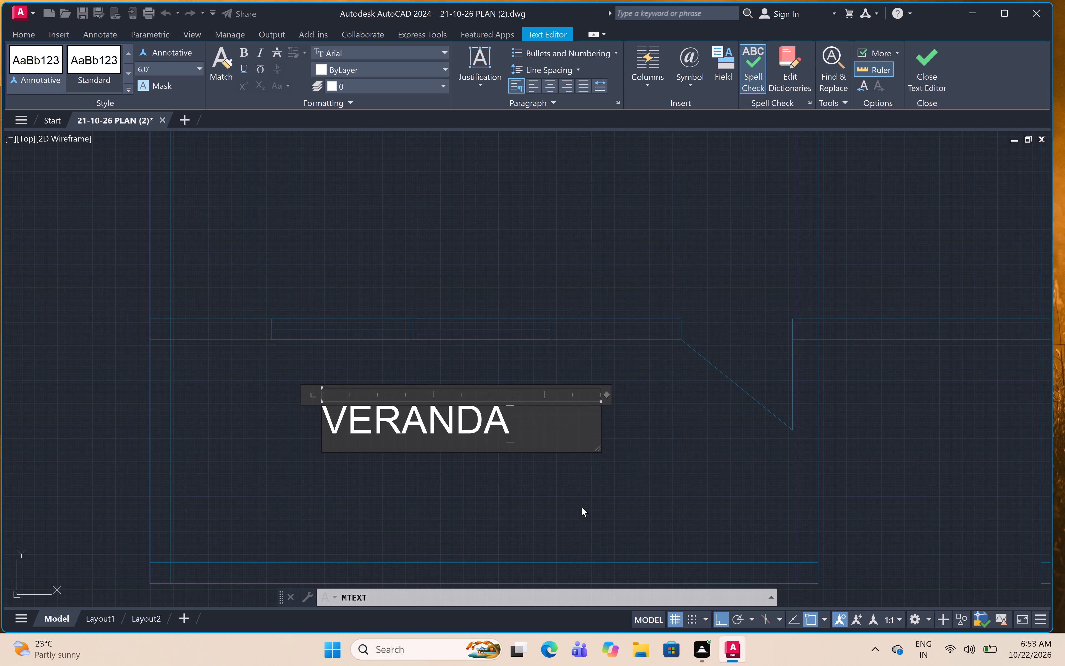
pyautogui.click(593, 451)
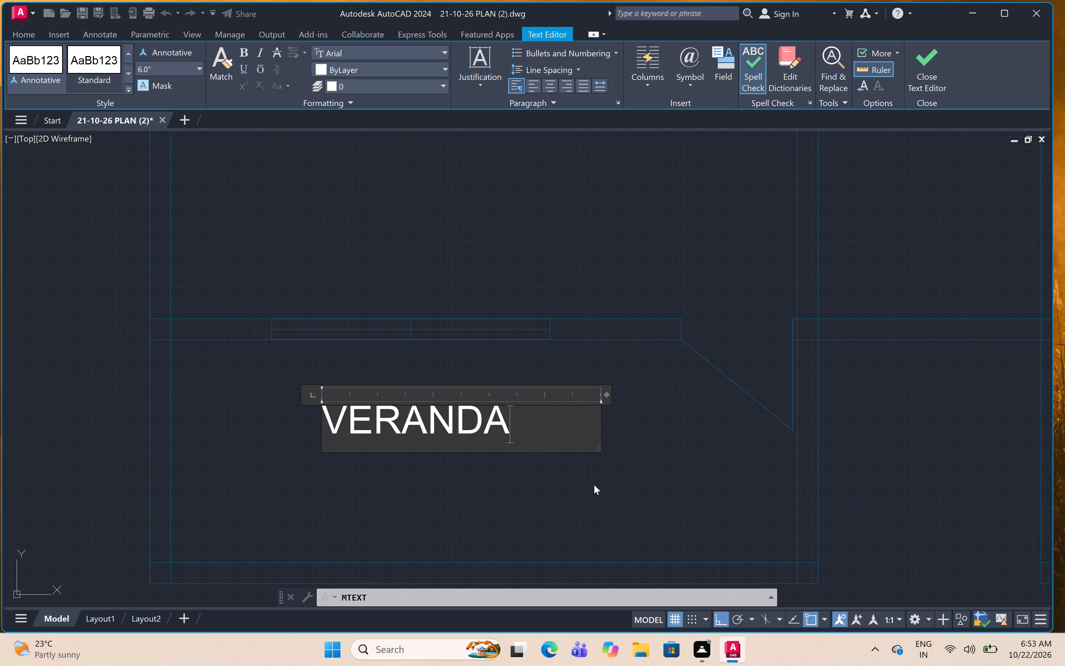
pyautogui.click(594, 485)
# Start a multiline text label DINING in the open hall beside the plan's left 10'0"X12'0" BEDROOM, before the central dividing wall.
pyautogui.scroll(-6, 589, 478)
pyautogui.moveTo(670, 488); pyautogui.dragTo(548, 597, button='middle')
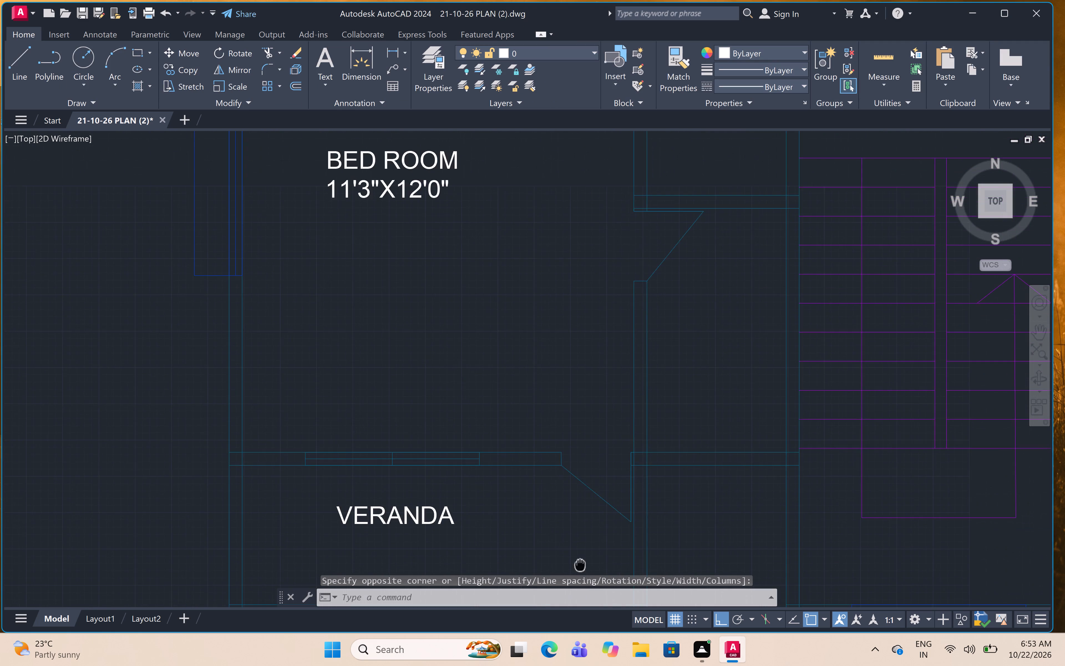
pyautogui.moveTo(548, 597); pyautogui.dragTo(540, 606, button='middle')
pyautogui.moveTo(650, 415); pyautogui.dragTo(593, 446, button='middle')
pyautogui.scroll(-4, 595, 440)
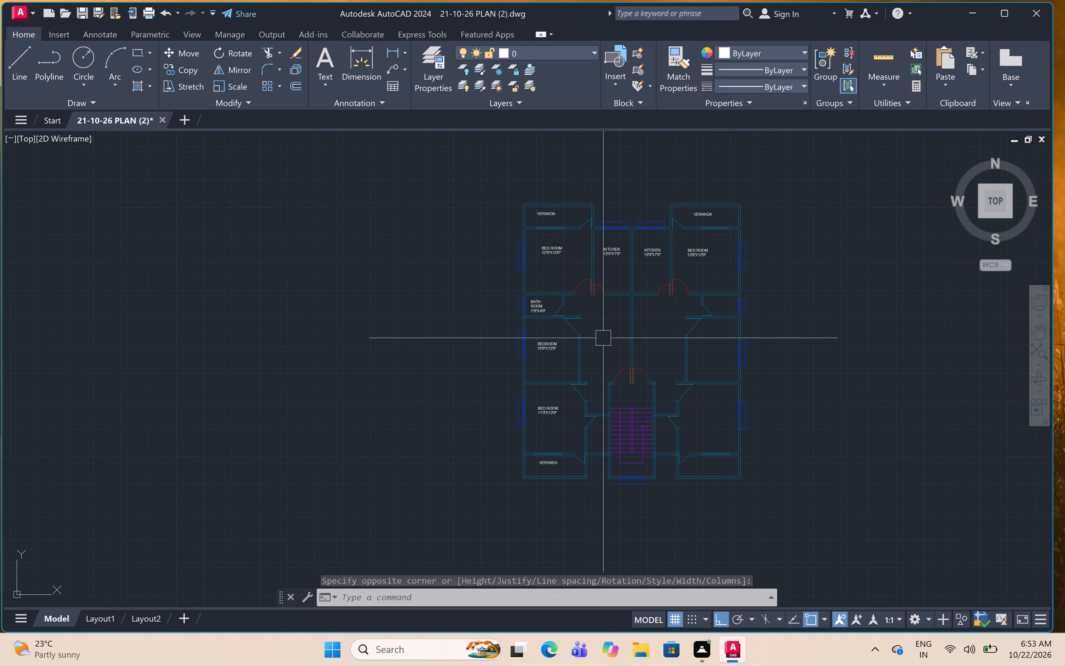
pyautogui.scroll(5, 594, 328)
pyautogui.scroll(-3, 594, 328)
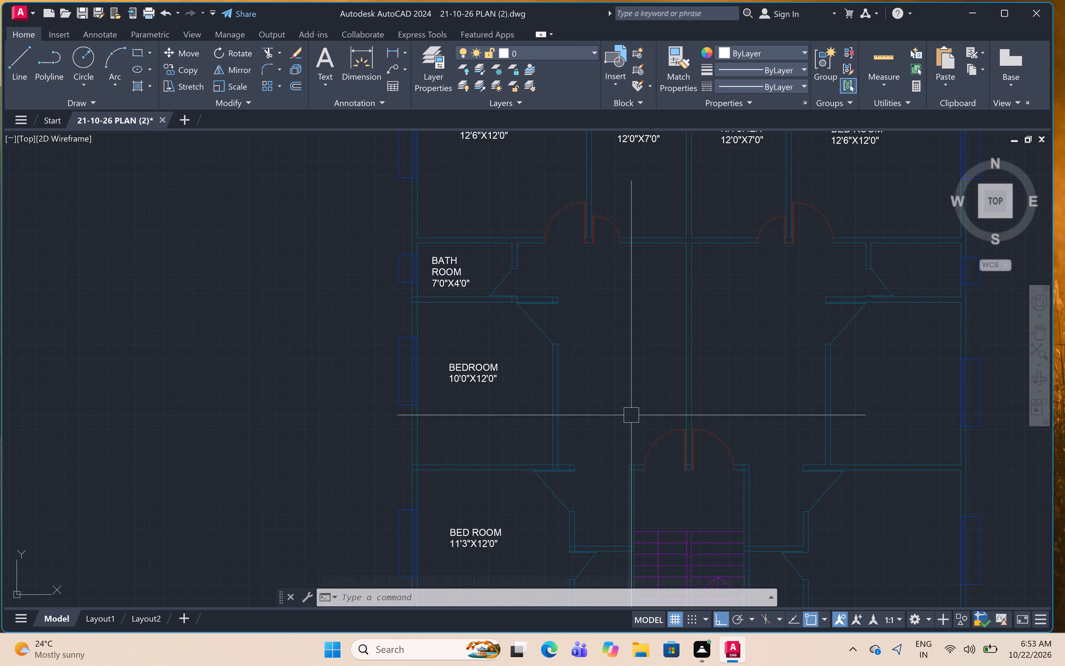
pyautogui.write('MT')
pyautogui.press('space')
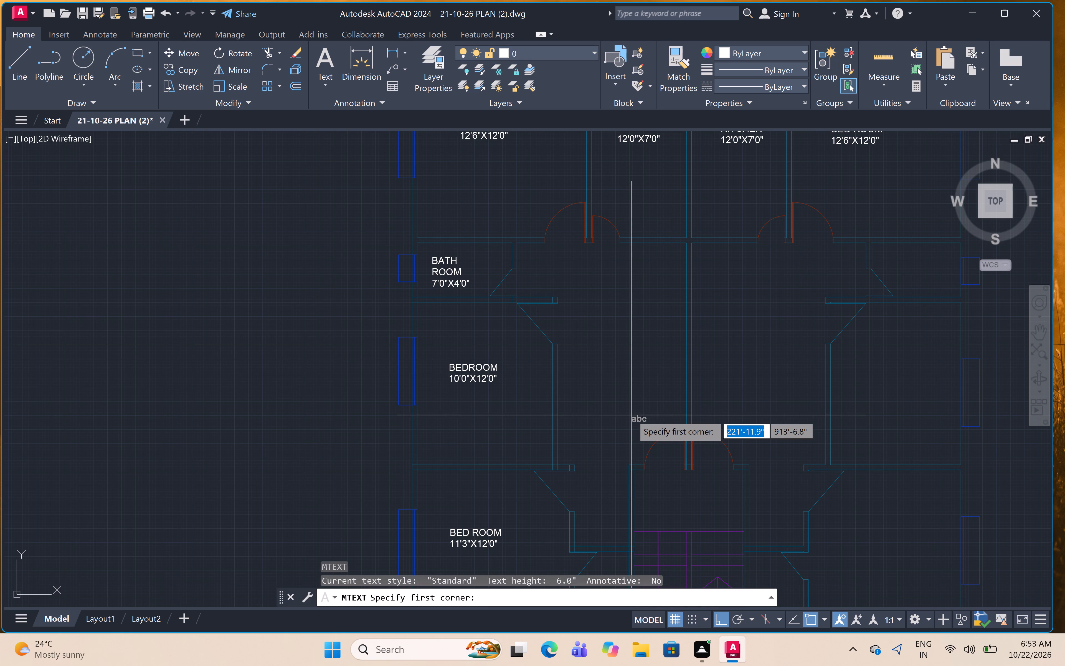
pyautogui.click(584, 321)
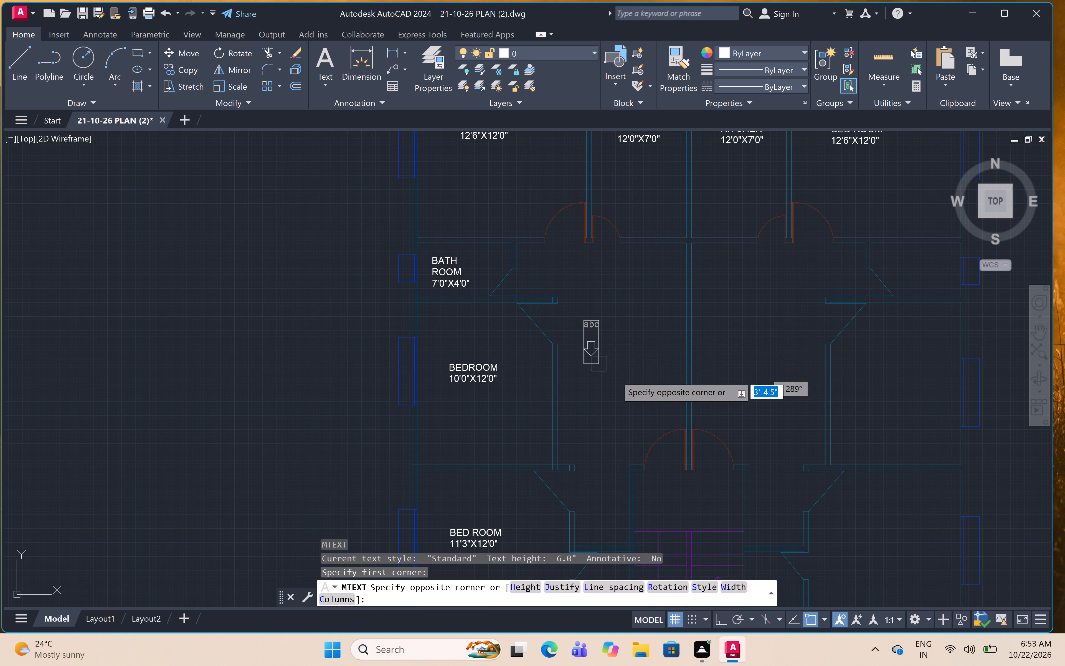
pyautogui.click(666, 355)
pyautogui.press('space')
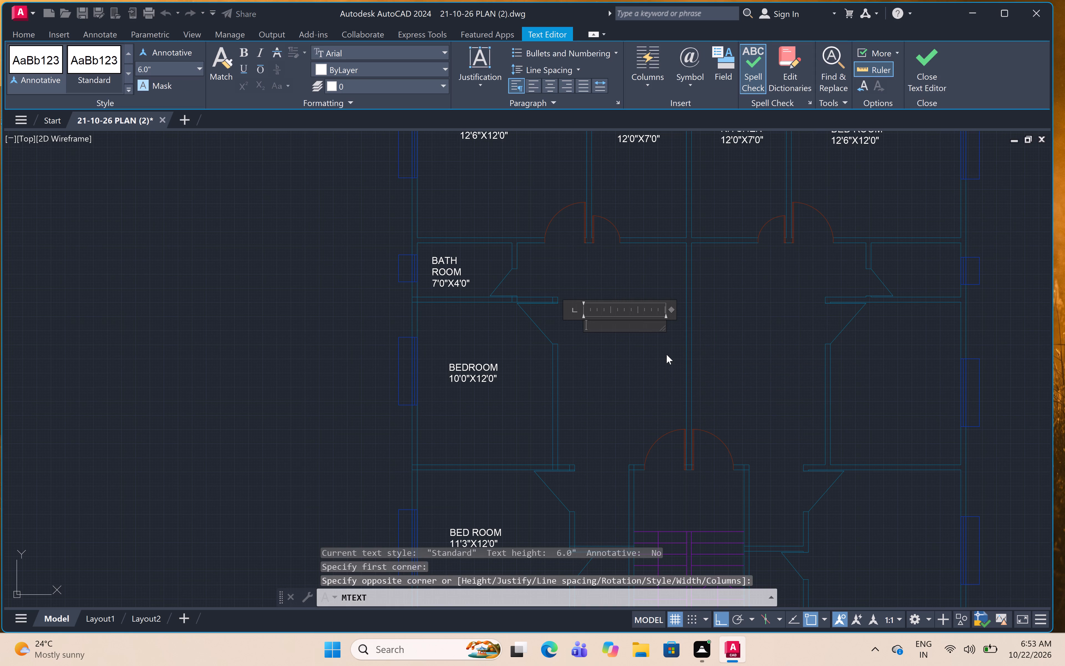
pyautogui.press('space')
pyautogui.write('DINING')
# Add the size 16'5"X9'6" below DINING, trim one leading space before the name, and finish the label.
pyautogui.press('Return')
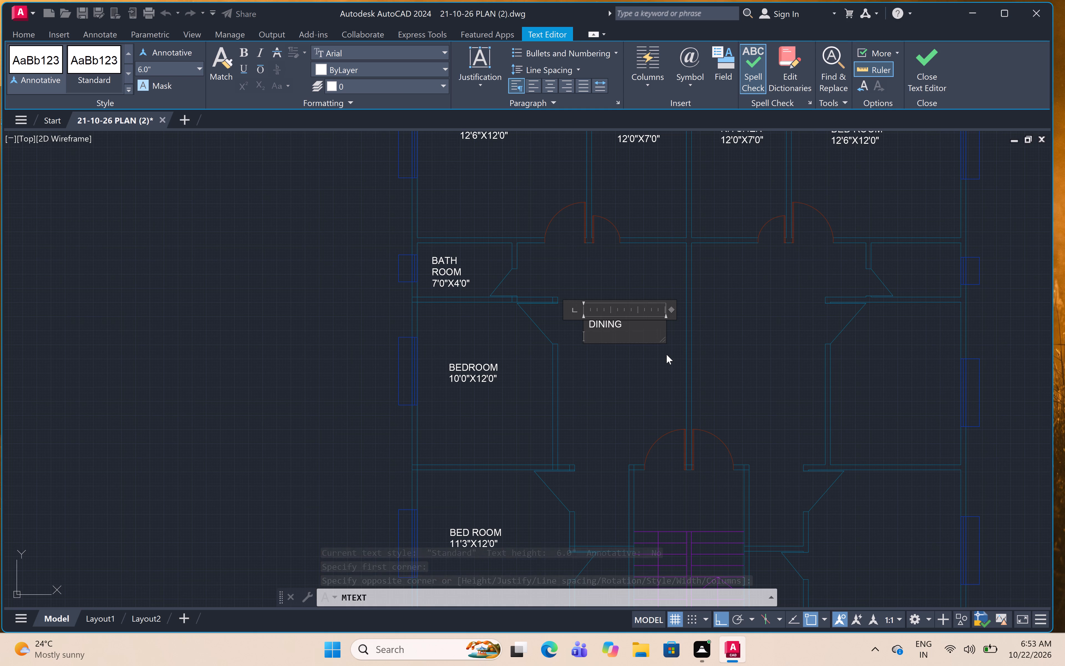
pyautogui.write('16')
pyautogui.write("'5")
pyautogui.hotkey('shift', '"')
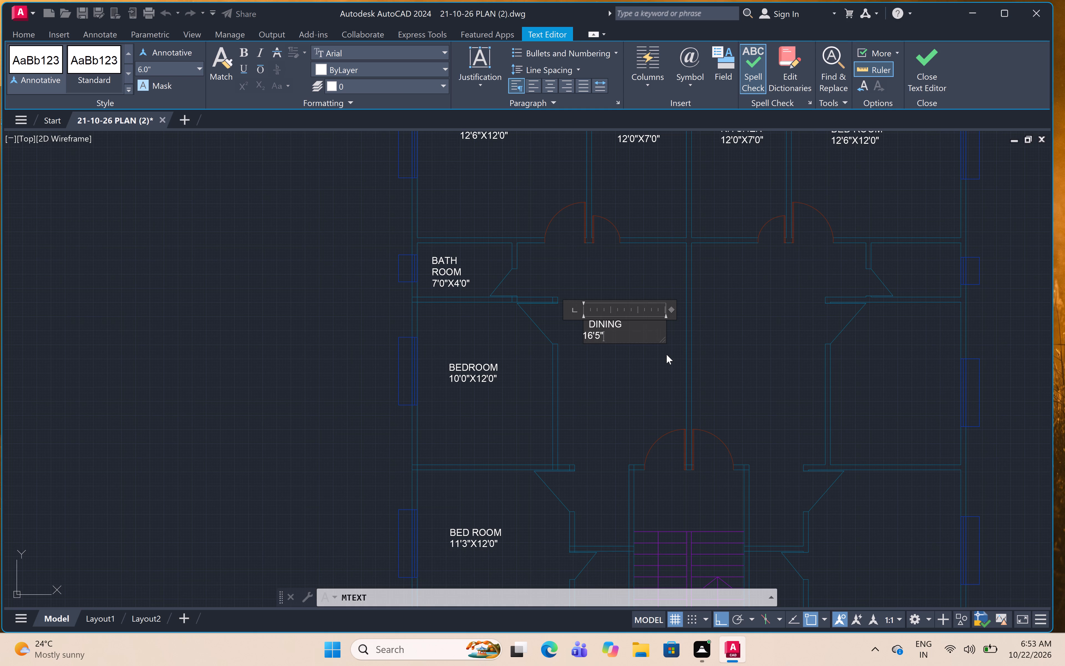
pyautogui.press('x')
pyautogui.write('9\'6"')
pyautogui.scroll(2, 625, 332)
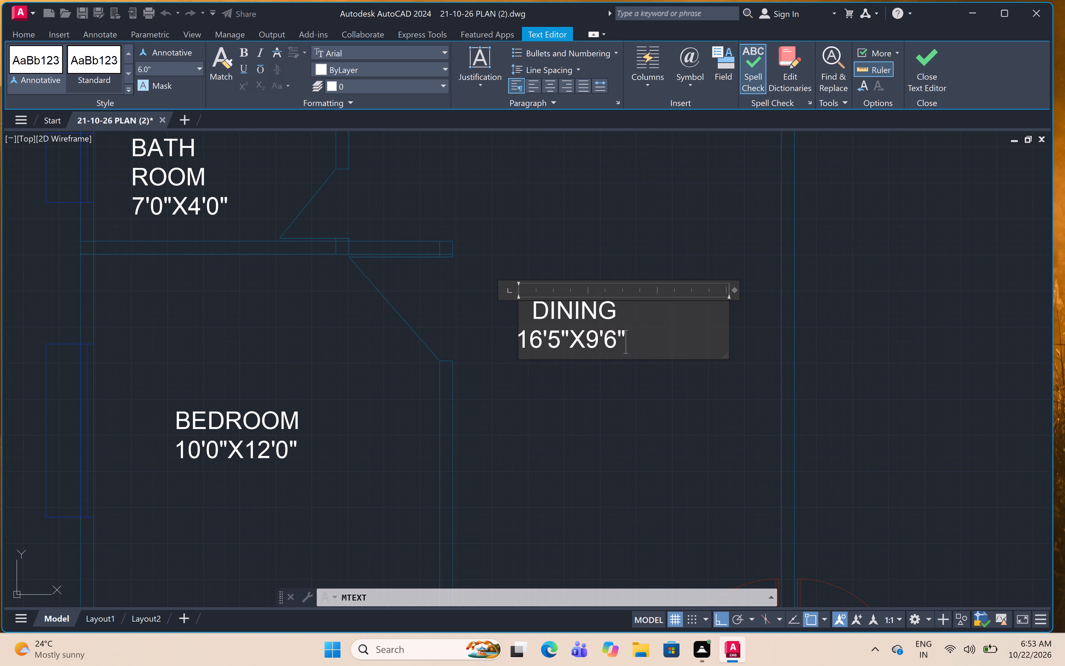
pyautogui.click(531, 308)
pyautogui.press('BackSpace')
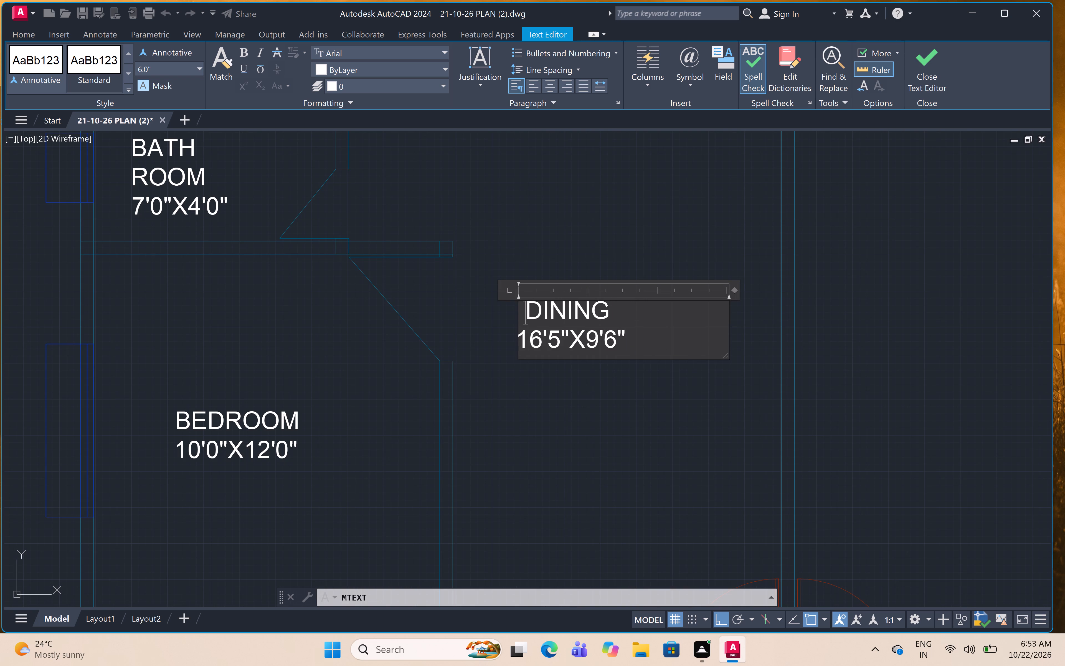
pyautogui.click(579, 447)
pyautogui.scroll(-4, 580, 410)
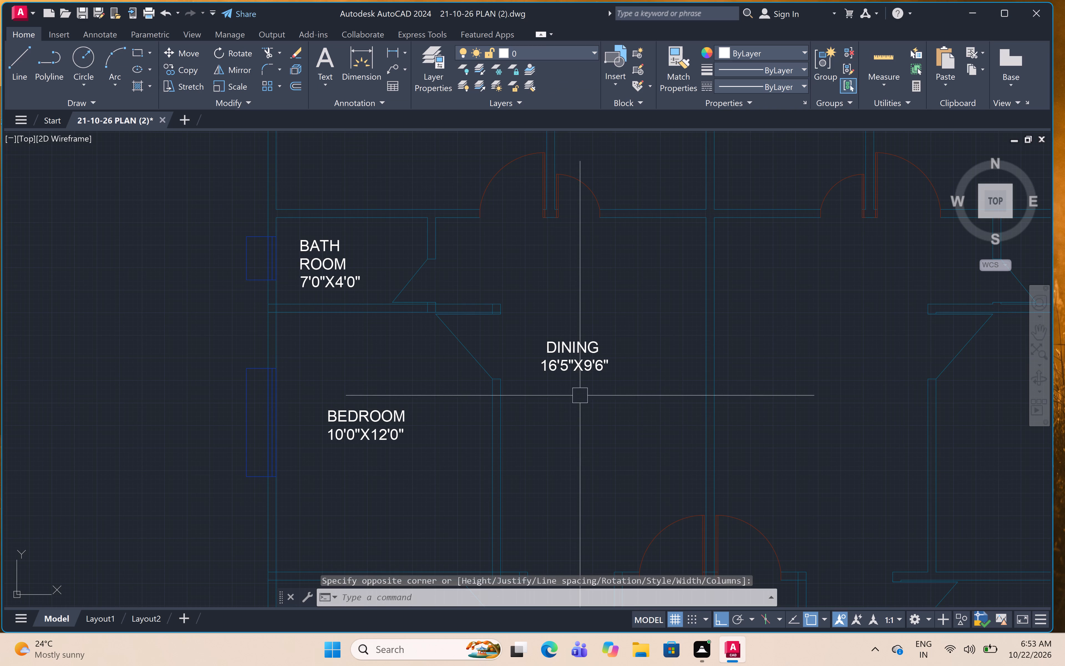
# Rotate the DINING 16'5"X9'6" label 90° so that it reads vertically.
pyautogui.click(579, 342)
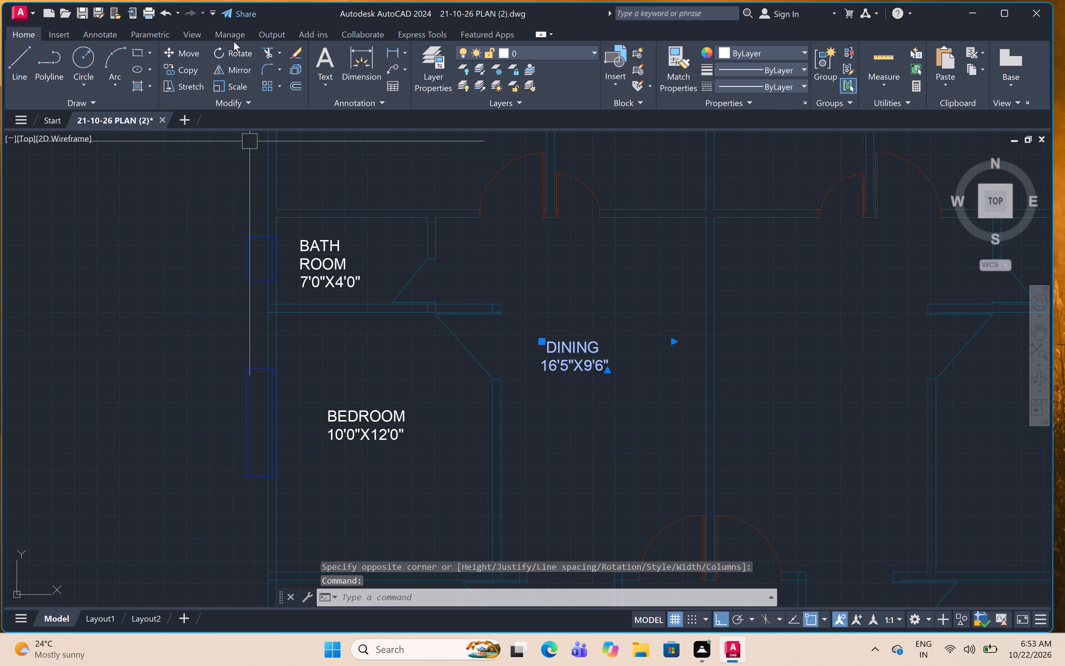
pyautogui.click(239, 48)
pyautogui.click(594, 359)
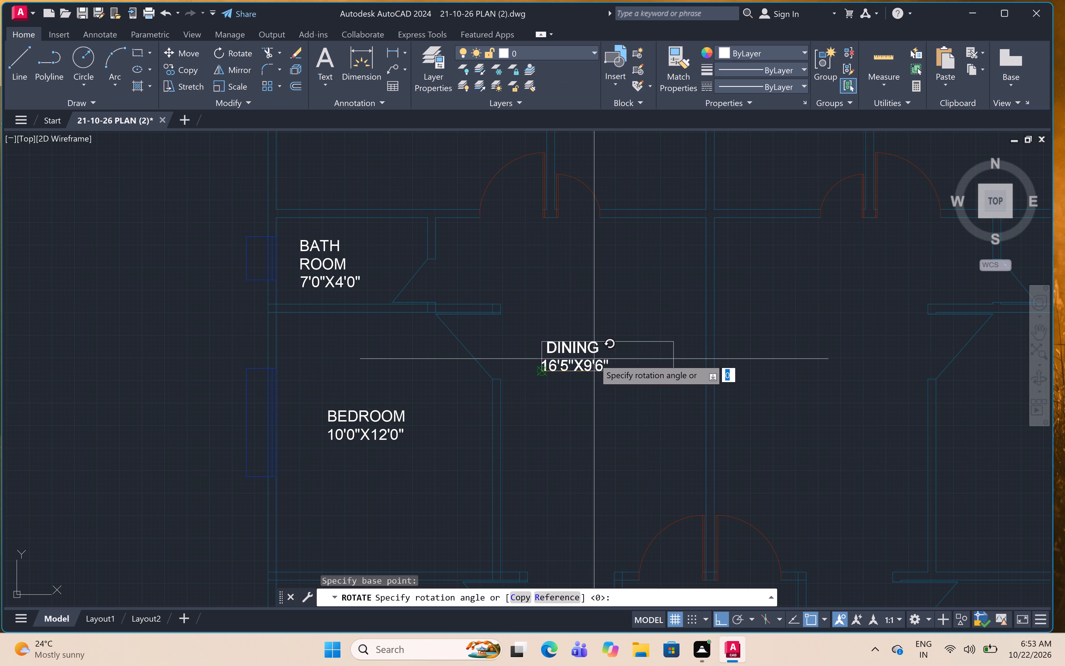
pyautogui.click(579, 295)
# Move the vertical DINING label to the middle of the left hall, with Ortho turned off for free placement.
pyautogui.click(539, 346)
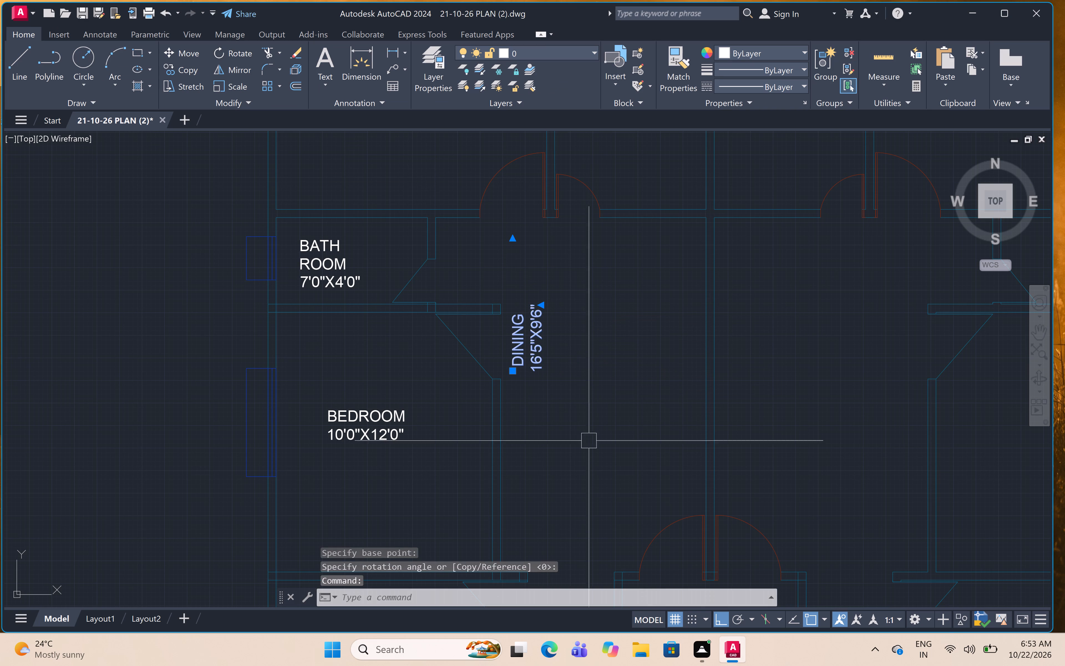
pyautogui.write('M')
pyautogui.press('space')
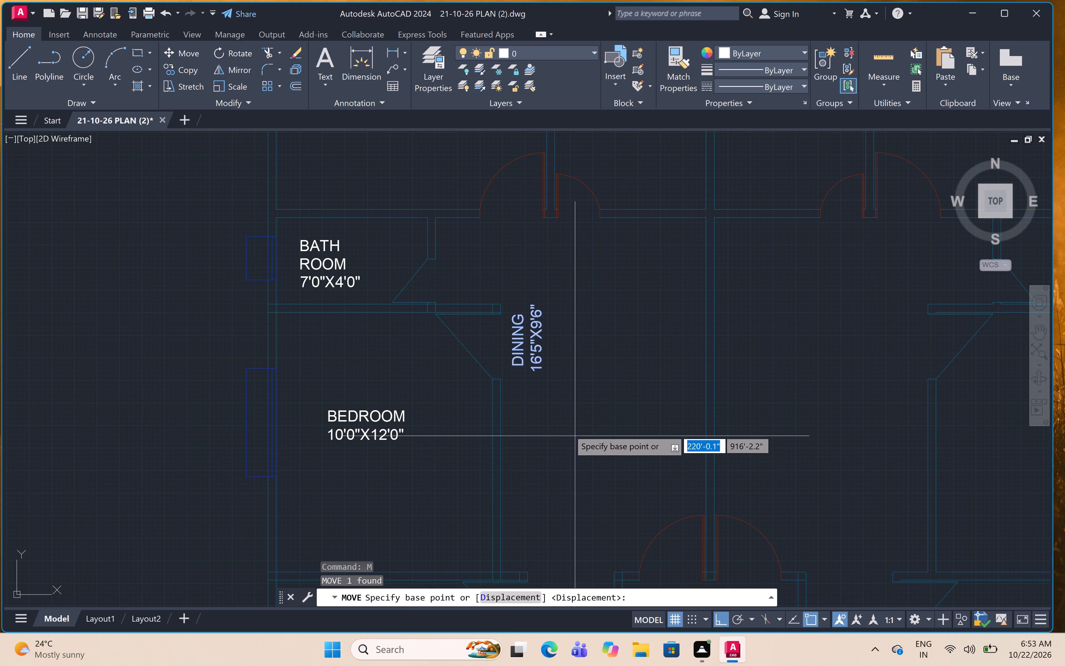
pyautogui.click(518, 349)
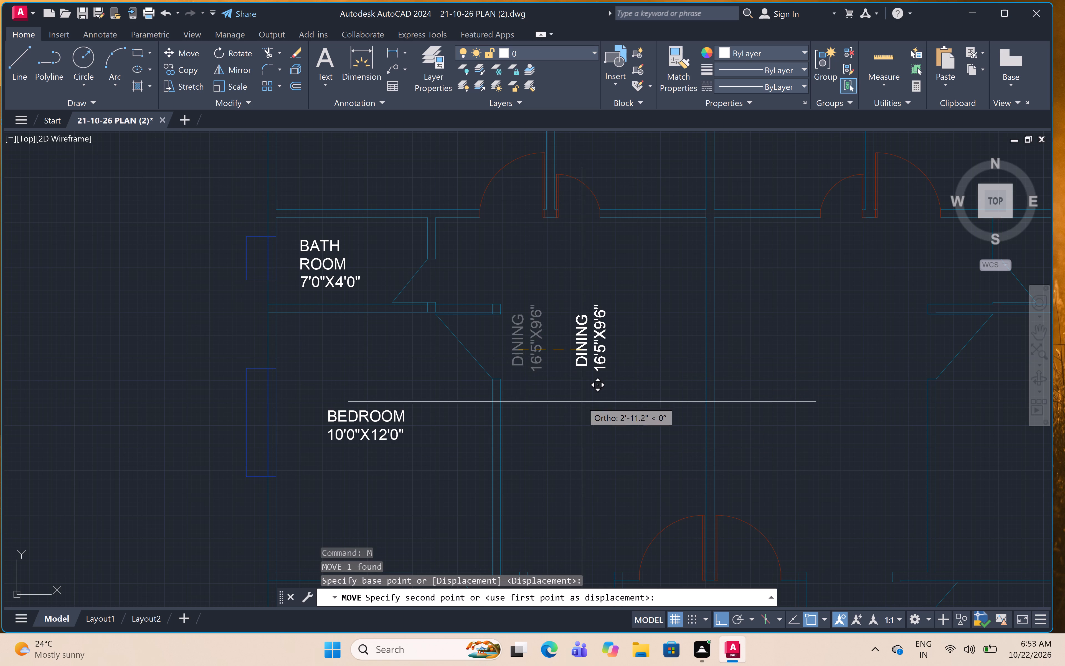
pyautogui.press('F8')
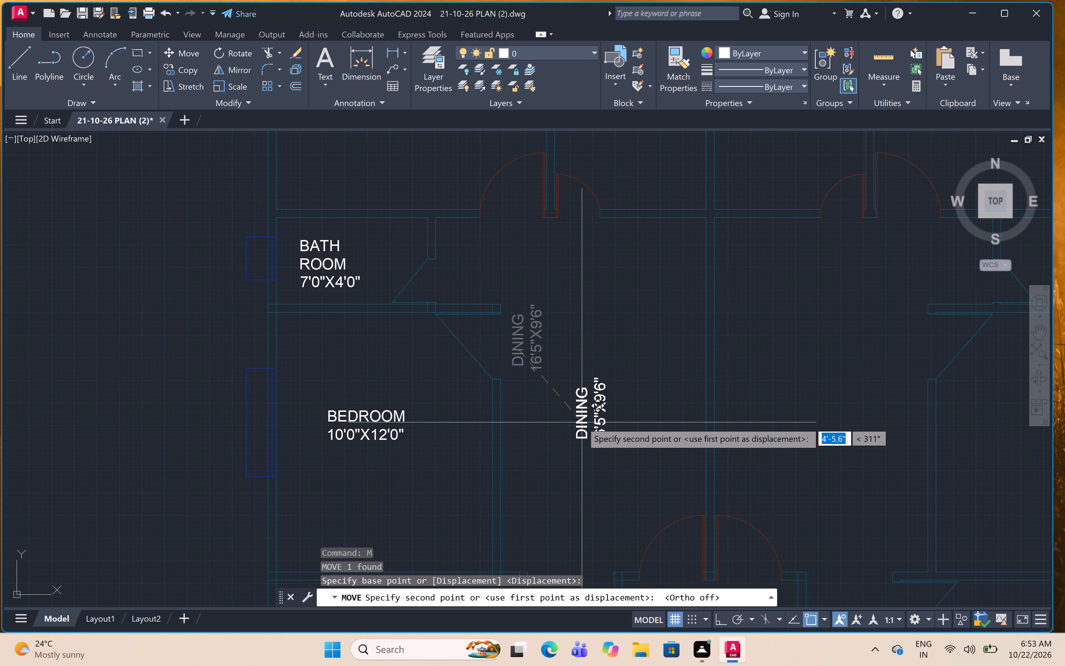
pyautogui.click(580, 392)
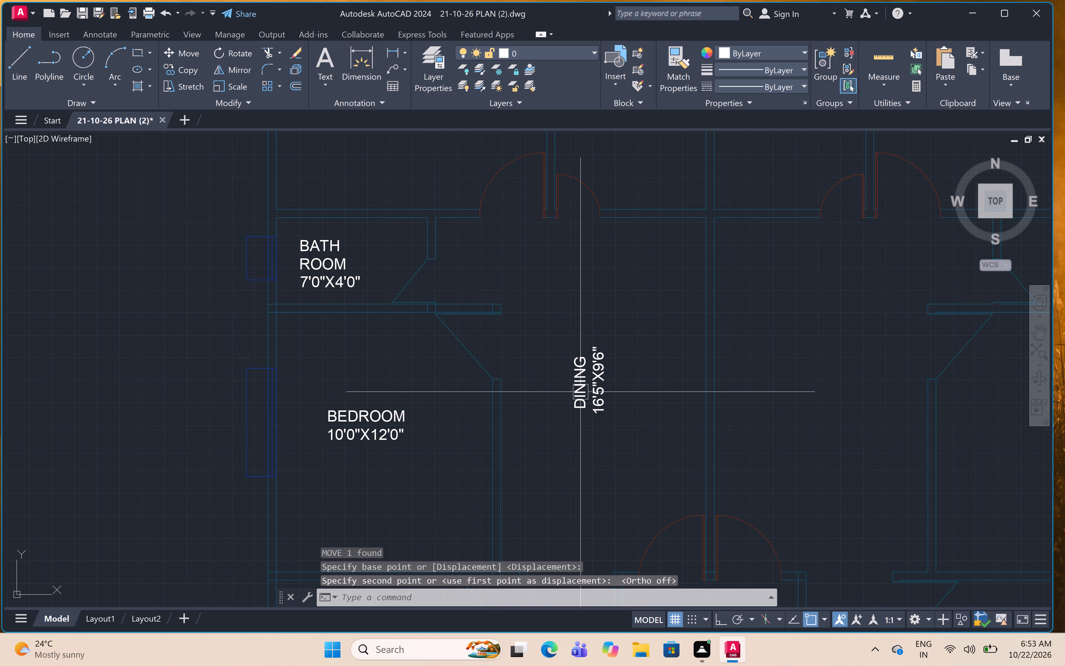
# Copy the vertical DINING label about 9'-10" across the central dividing wall into the plan's right hall.
pyautogui.click(580, 391)
pyautogui.write('CO')
pyautogui.press('space')
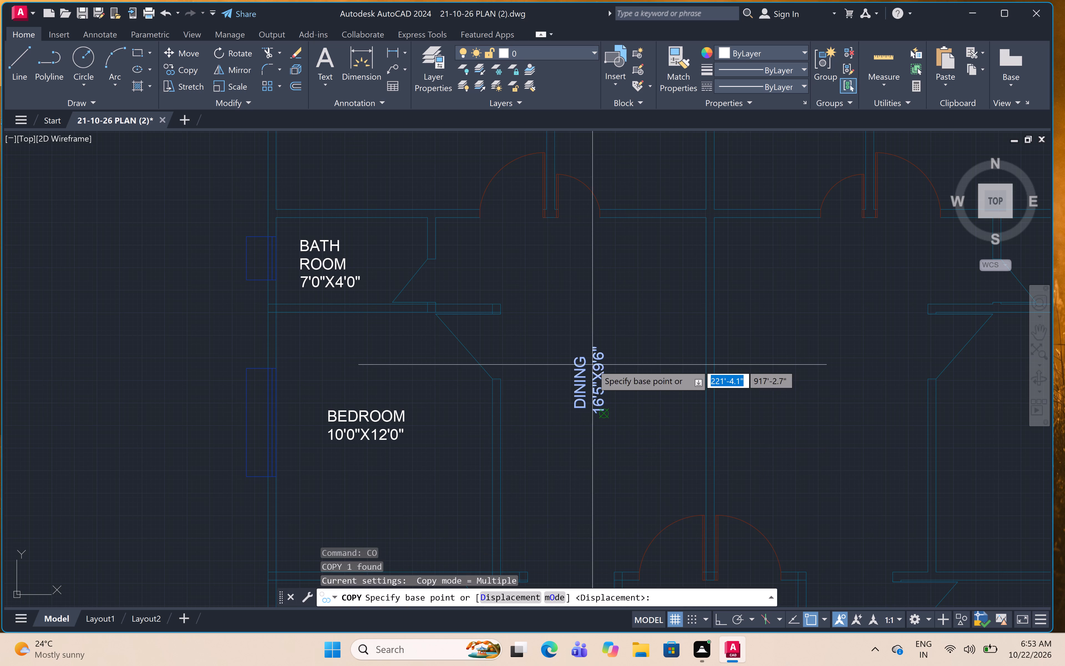
pyautogui.click(590, 366)
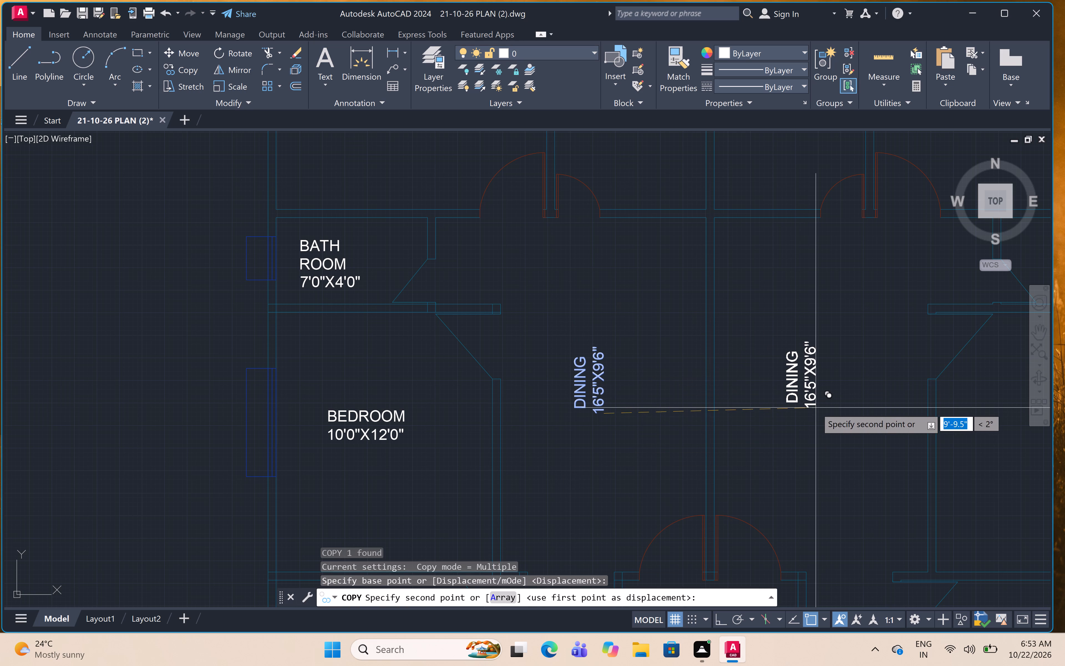
pyautogui.click(818, 407)
pyautogui.scroll(-4, 814, 407)
pyautogui.moveTo(810, 407); pyautogui.dragTo(540, 381, button='middle')
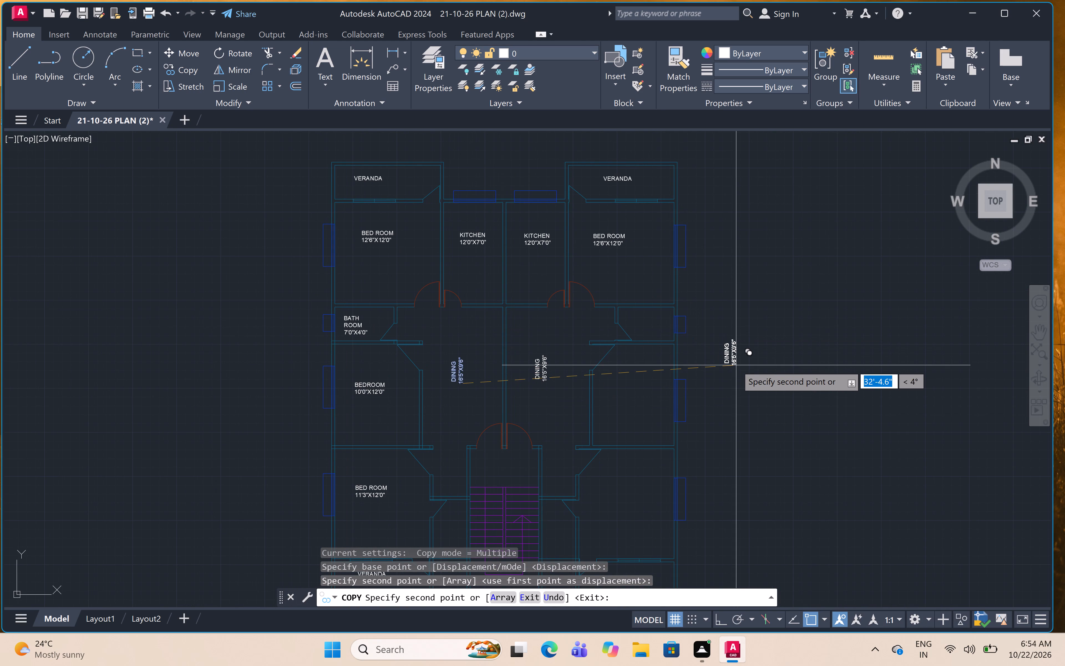
pyautogui.press('Escape')
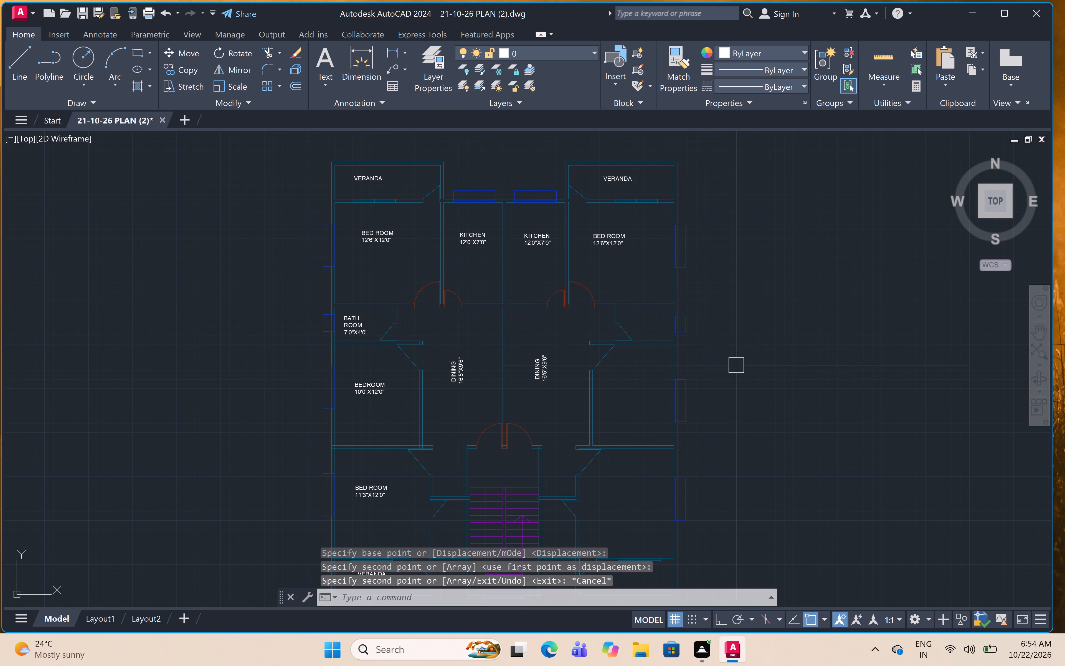
# Widen the text frame of the BATH ROOM 7'0"X4'0" label so its name fits on one line.
pyautogui.scroll(3, 399, 337)
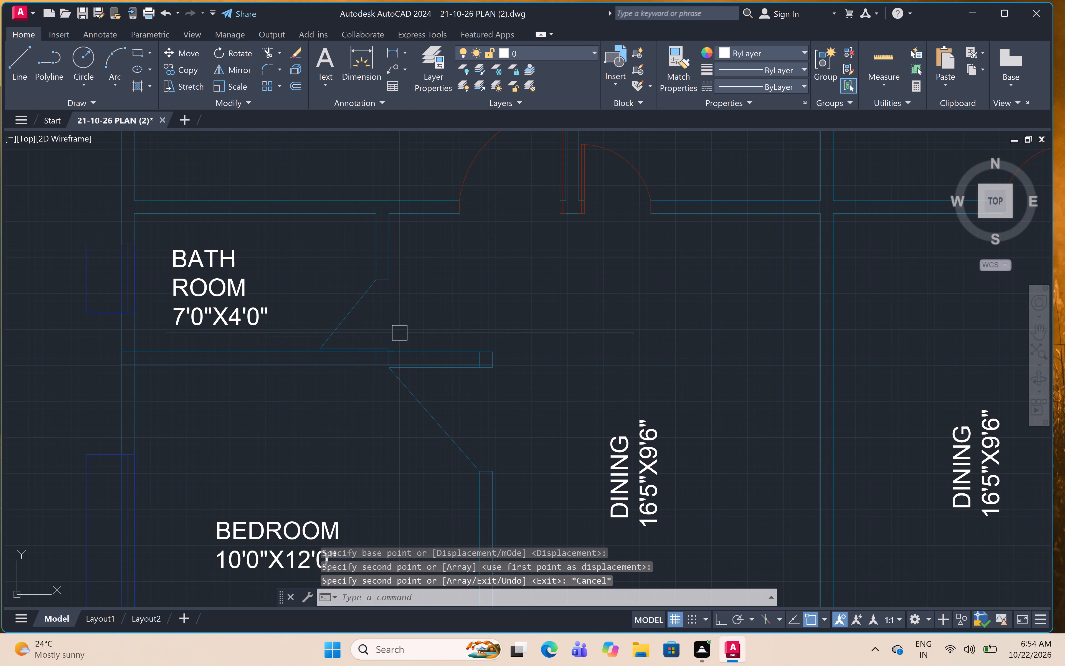
pyautogui.click(203, 327)
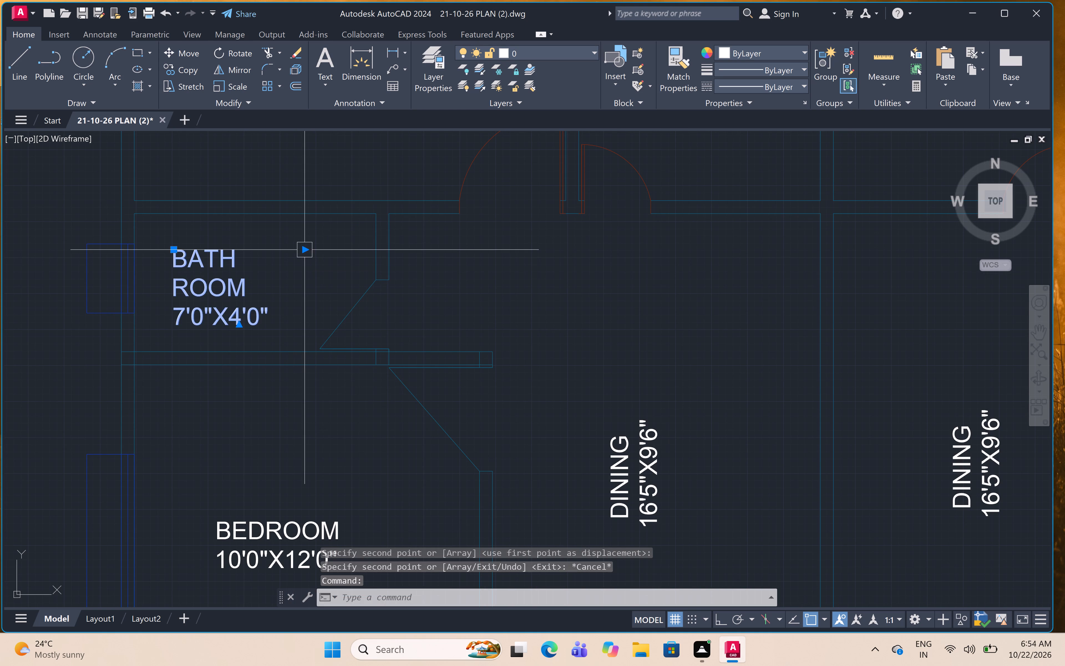
pyautogui.click(302, 247)
pyautogui.click(494, 239)
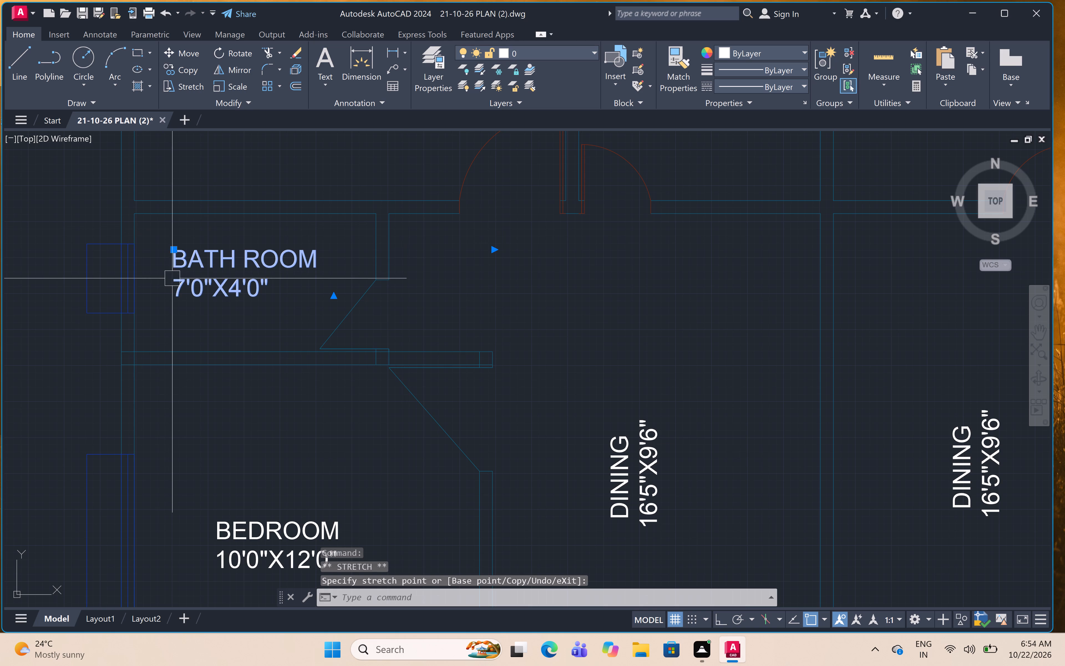
pyautogui.press('Escape')
# Copy the BATH ROOM 7'0"X4'0" label about 33'-11" across into the matching bath room on the plan's right side.
pyautogui.moveTo(203, 277); pyautogui.dragTo(206, 278)
pyautogui.scroll(-4, 203, 276)
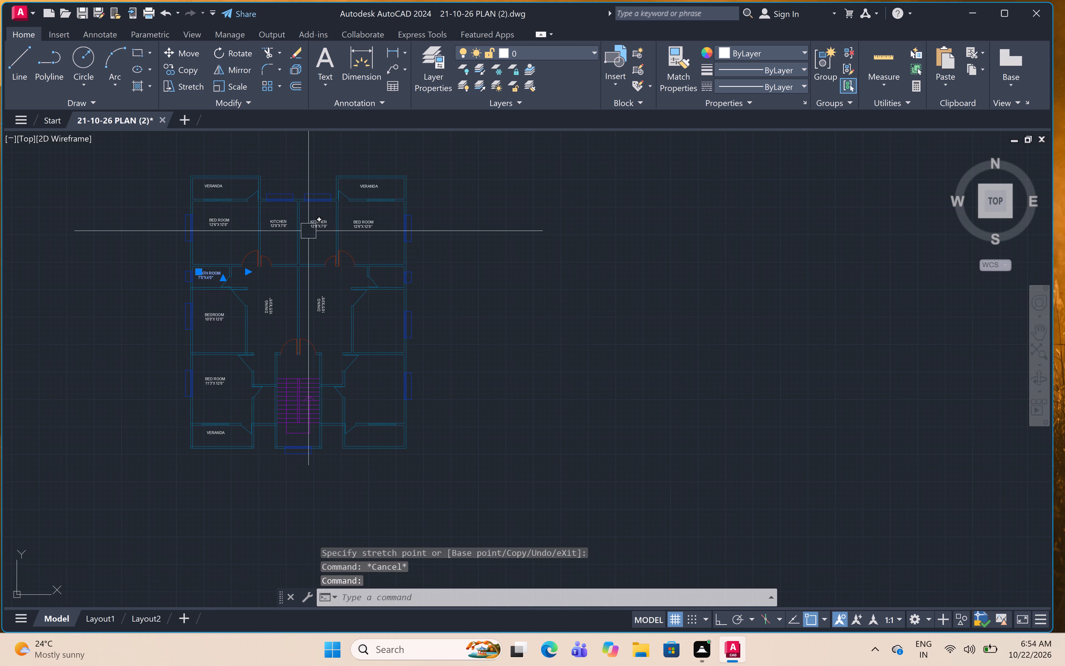
pyautogui.write('CO')
pyautogui.press('space')
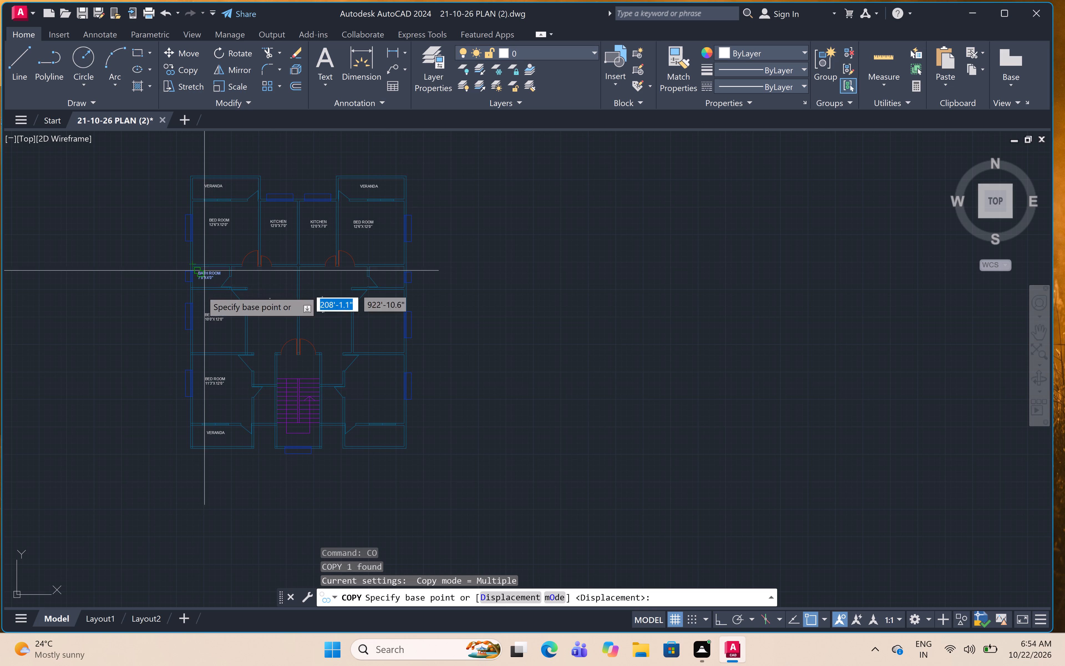
pyautogui.scroll(2, 209, 280)
pyautogui.click(214, 268)
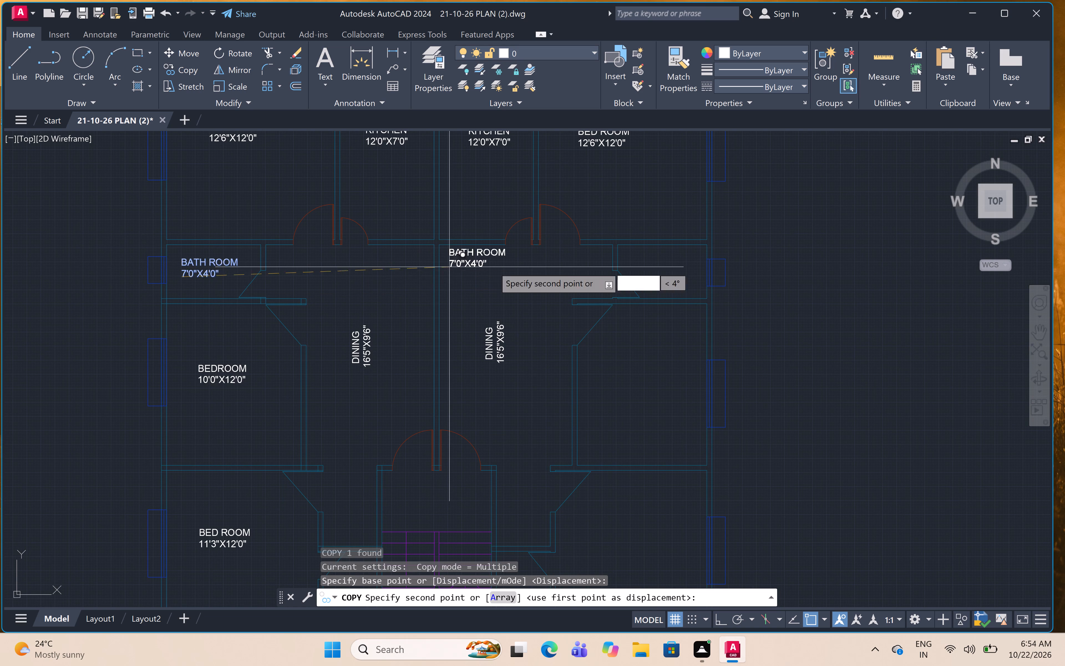
pyautogui.scroll(2, 565, 356)
pyautogui.scroll(-2, 619, 309)
pyautogui.moveTo(619, 309); pyautogui.dragTo(551, 355, button='middle')
pyautogui.scroll(3, 621, 307)
pyautogui.moveTo(563, 272); pyautogui.dragTo(566, 345, button='middle')
pyautogui.click(546, 313)
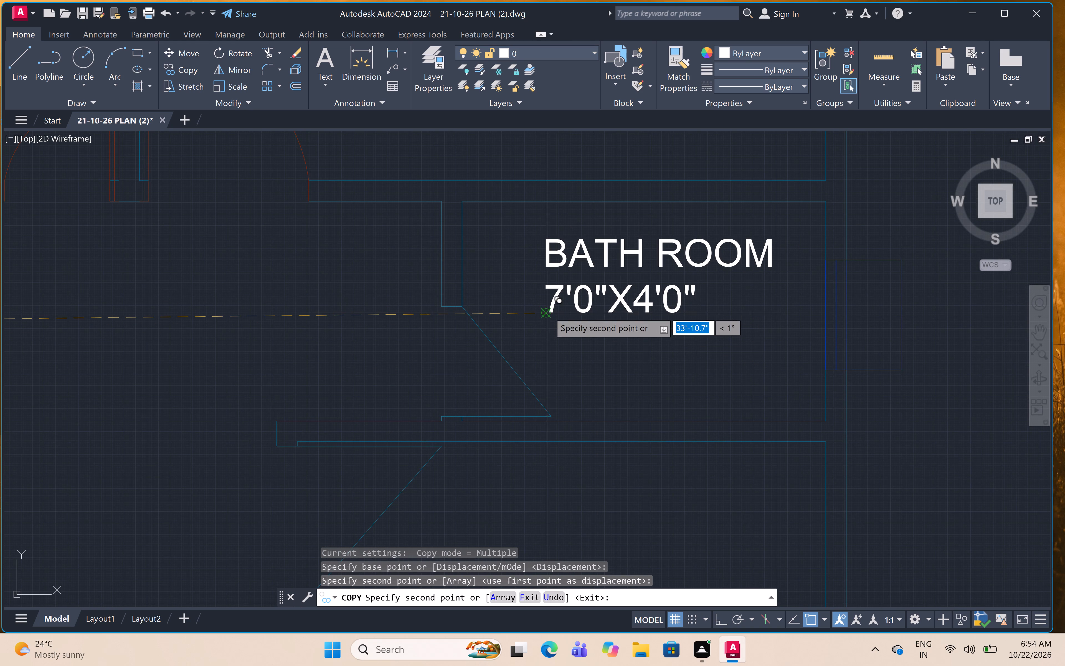
pyautogui.scroll(-7, 559, 291)
pyautogui.press('Escape')
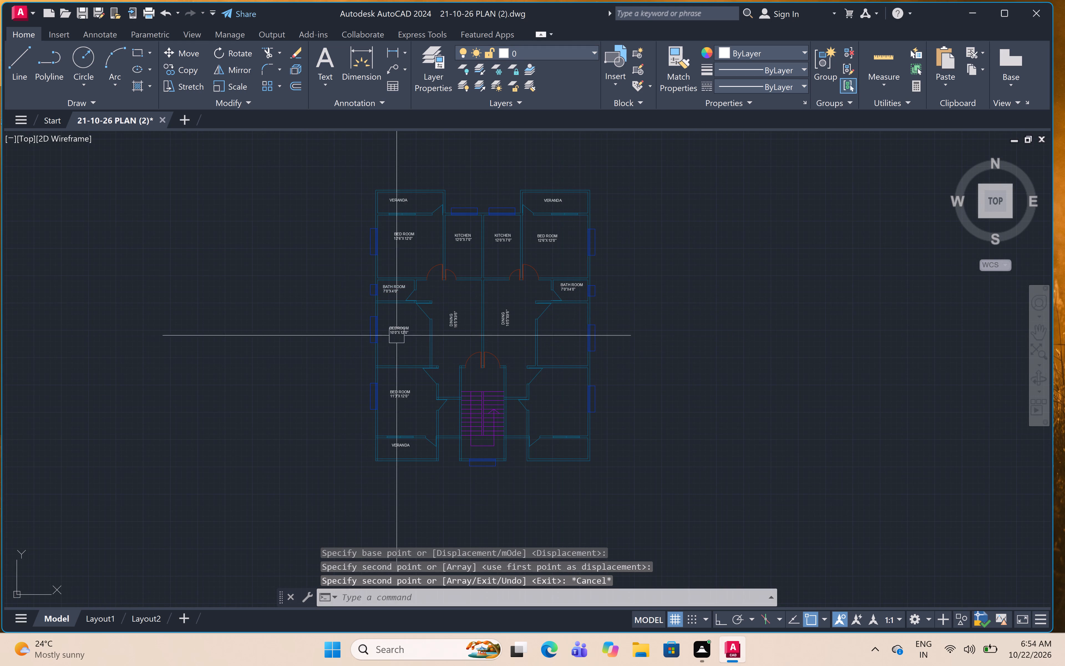
# Copy the left BEDROOM 10'0"X12'0", BED ROOM 11'3"X12'0" and lower VERANDA labels about 30'-6" across into the matching right-side rooms.
pyautogui.scroll(5, 411, 336)
pyautogui.click(351, 299)
pyautogui.scroll(-5, 373, 293)
pyautogui.scroll(4, 362, 336)
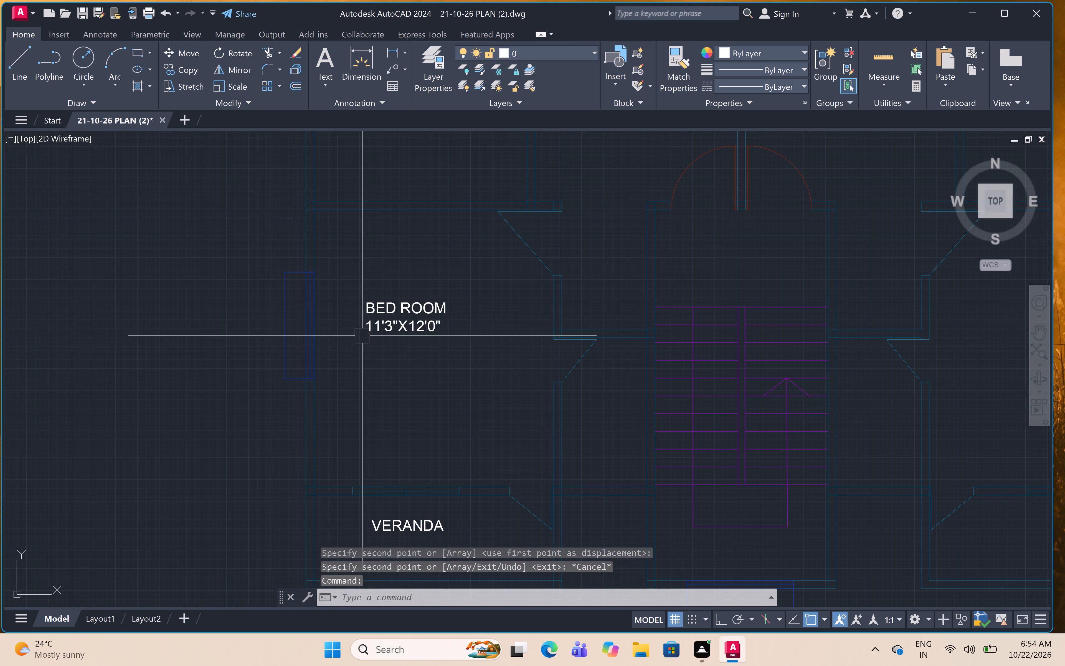
pyautogui.click(389, 320)
pyautogui.scroll(-3, 453, 265)
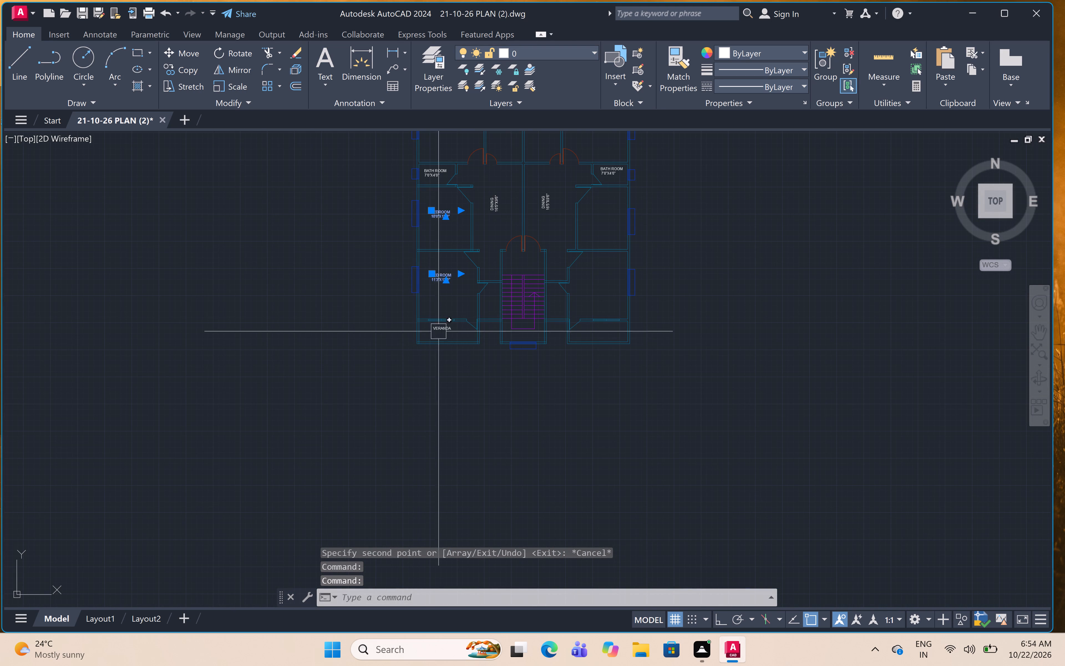
pyautogui.scroll(4, 441, 327)
pyautogui.click(441, 327)
pyautogui.scroll(-4, 431, 326)
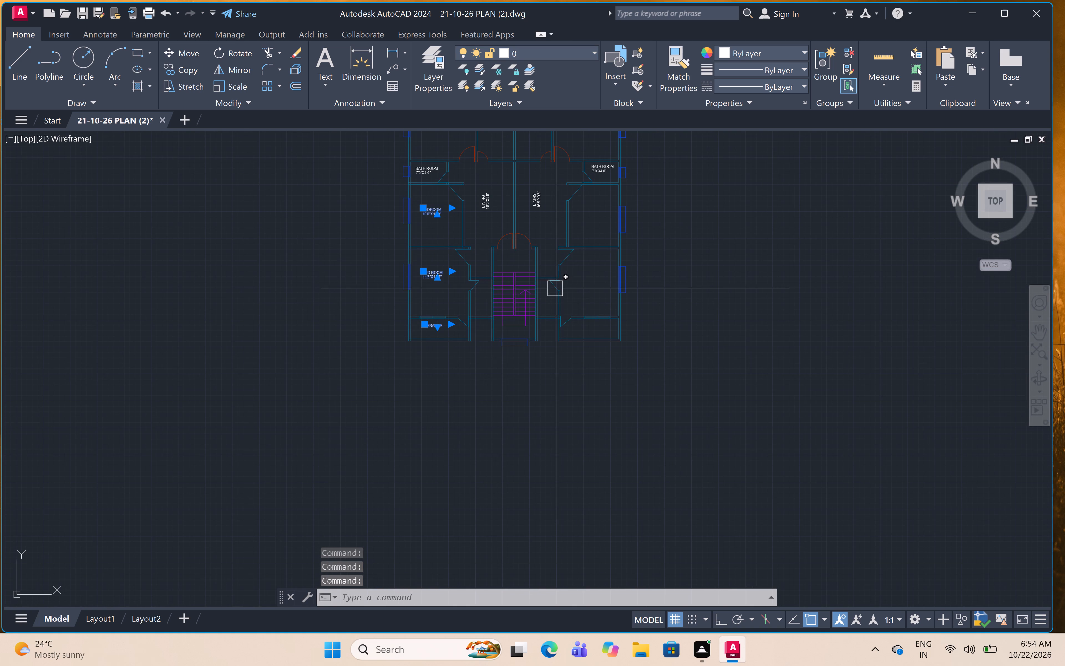
pyautogui.press('c')
pyautogui.write('O')
pyautogui.press('space')
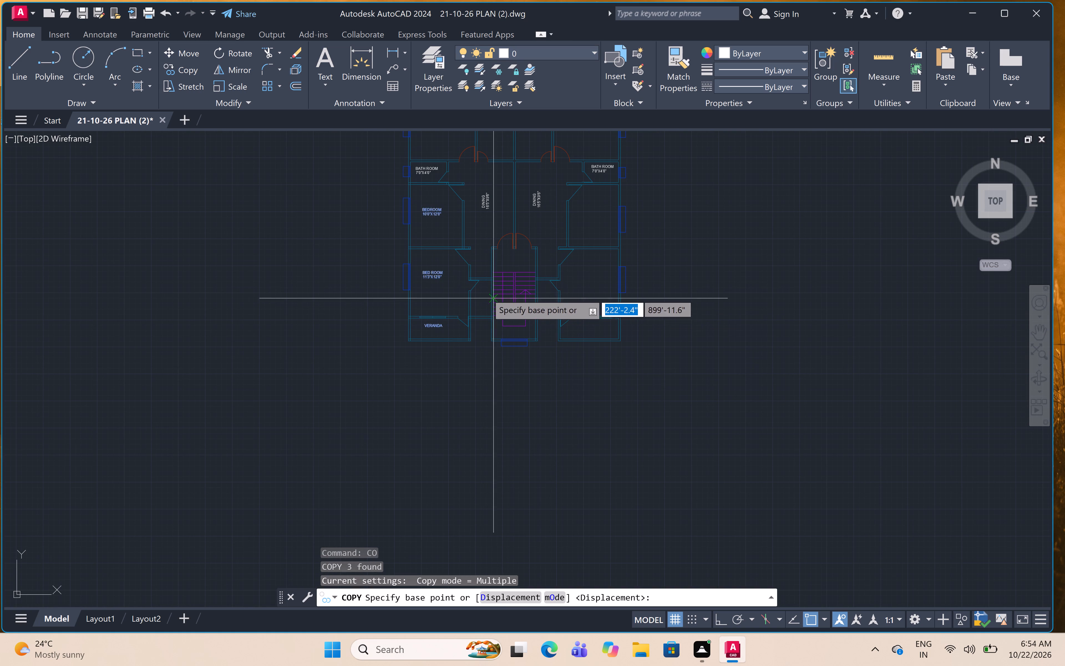
pyautogui.scroll(2, 437, 271)
pyautogui.click(419, 281)
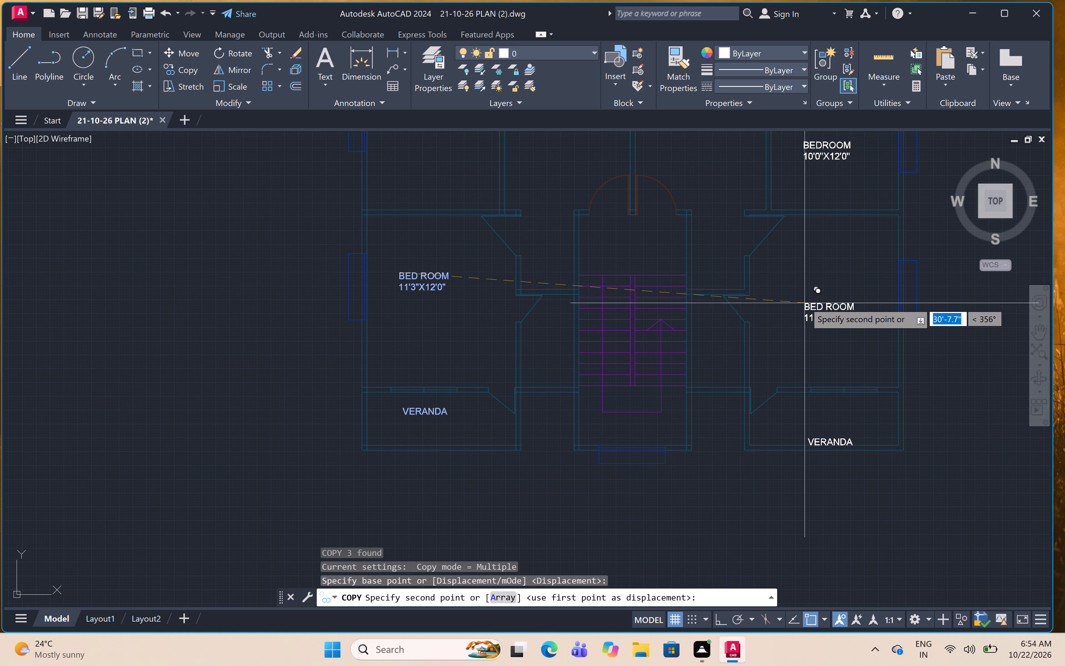
pyautogui.click(804, 276)
pyautogui.scroll(-6, 681, 332)
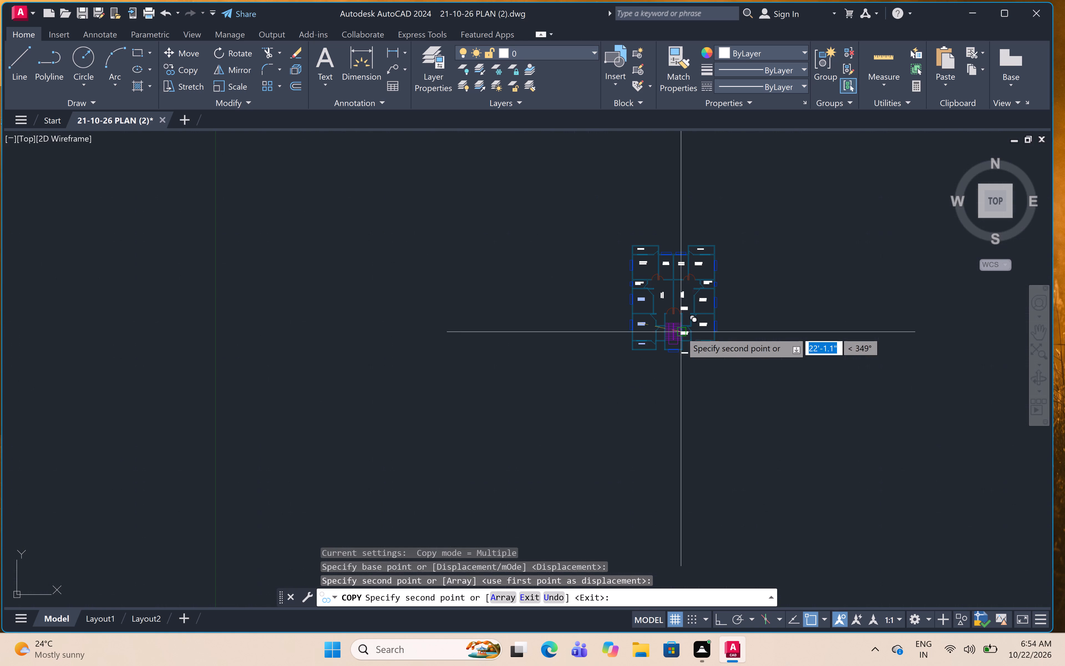
pyautogui.press('Escape')
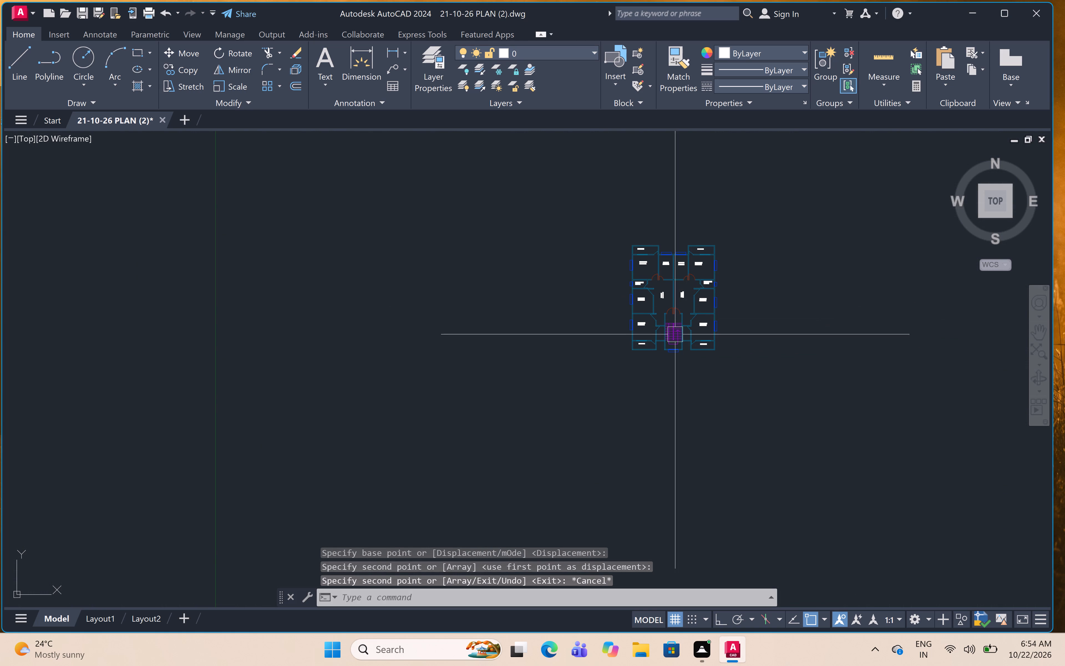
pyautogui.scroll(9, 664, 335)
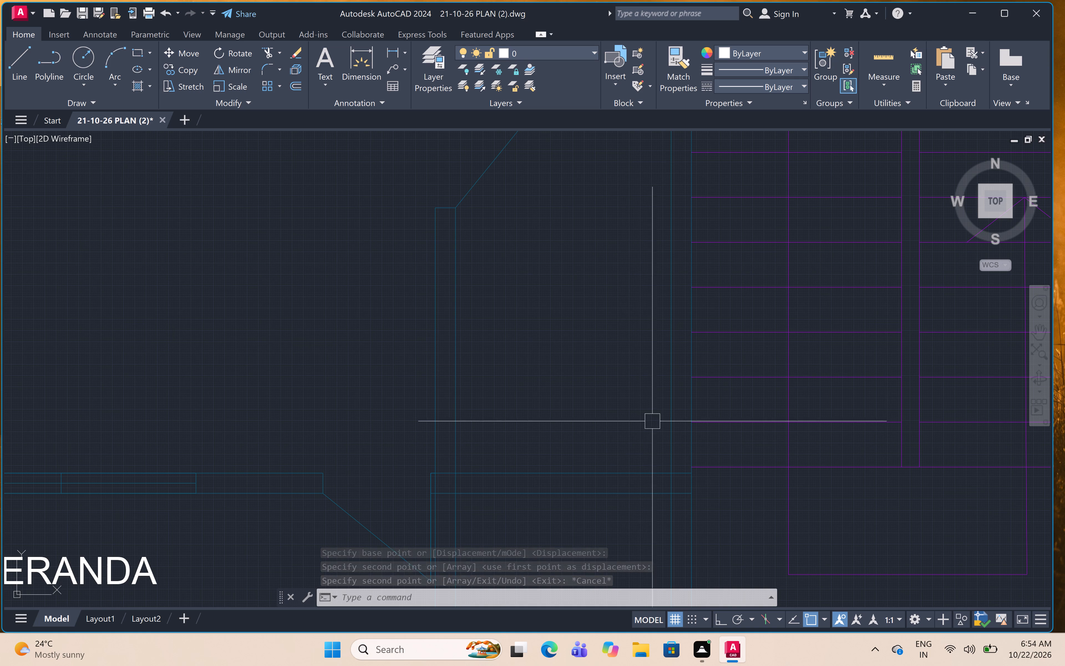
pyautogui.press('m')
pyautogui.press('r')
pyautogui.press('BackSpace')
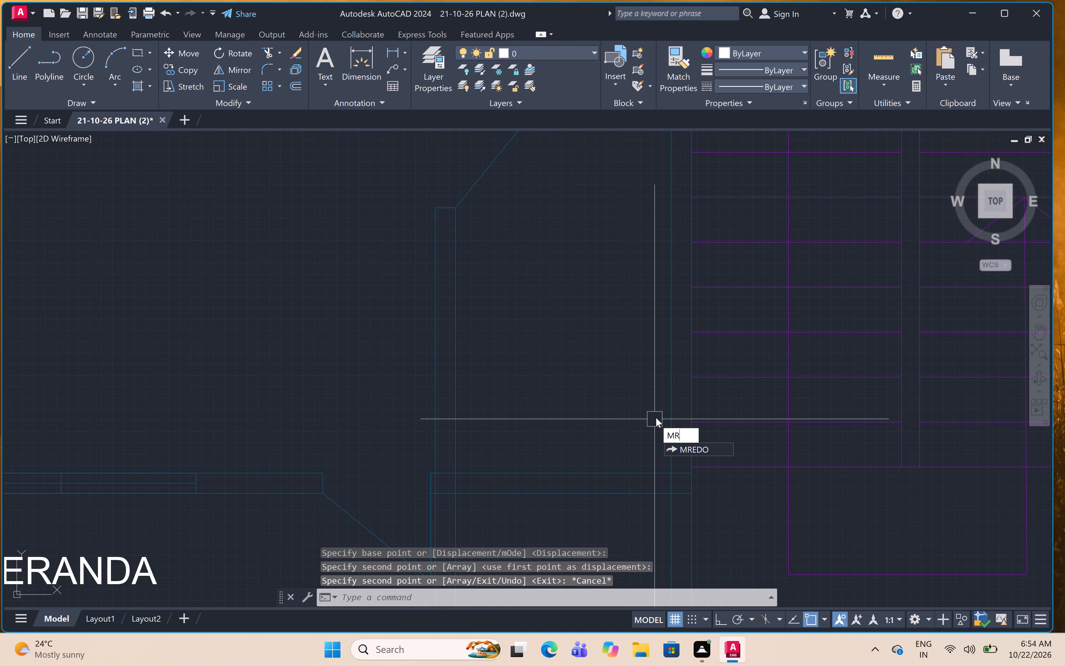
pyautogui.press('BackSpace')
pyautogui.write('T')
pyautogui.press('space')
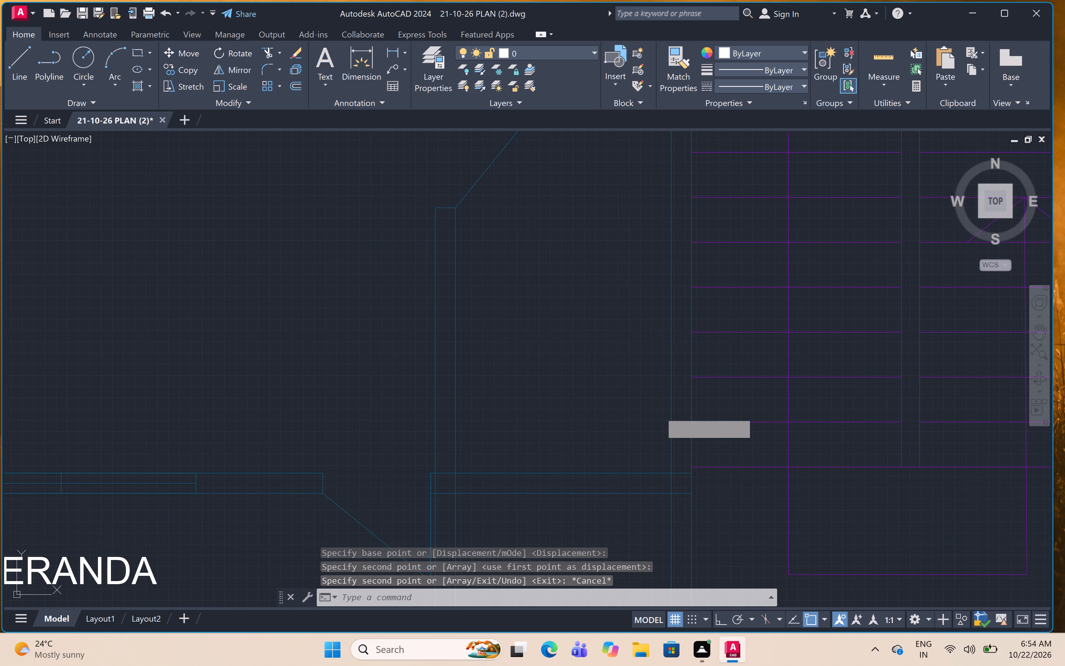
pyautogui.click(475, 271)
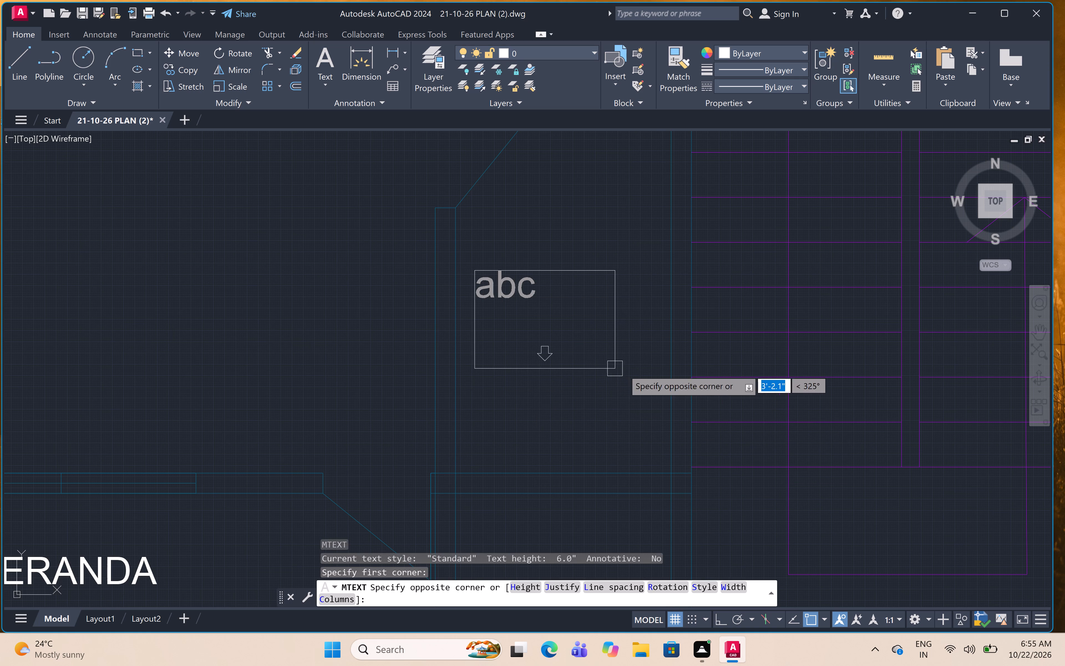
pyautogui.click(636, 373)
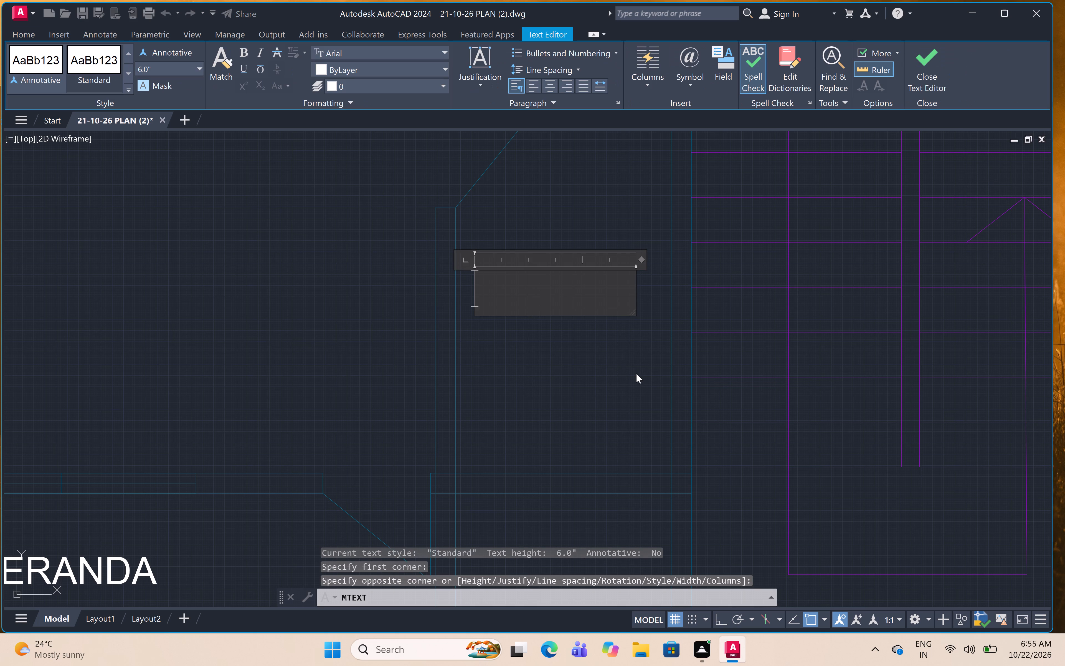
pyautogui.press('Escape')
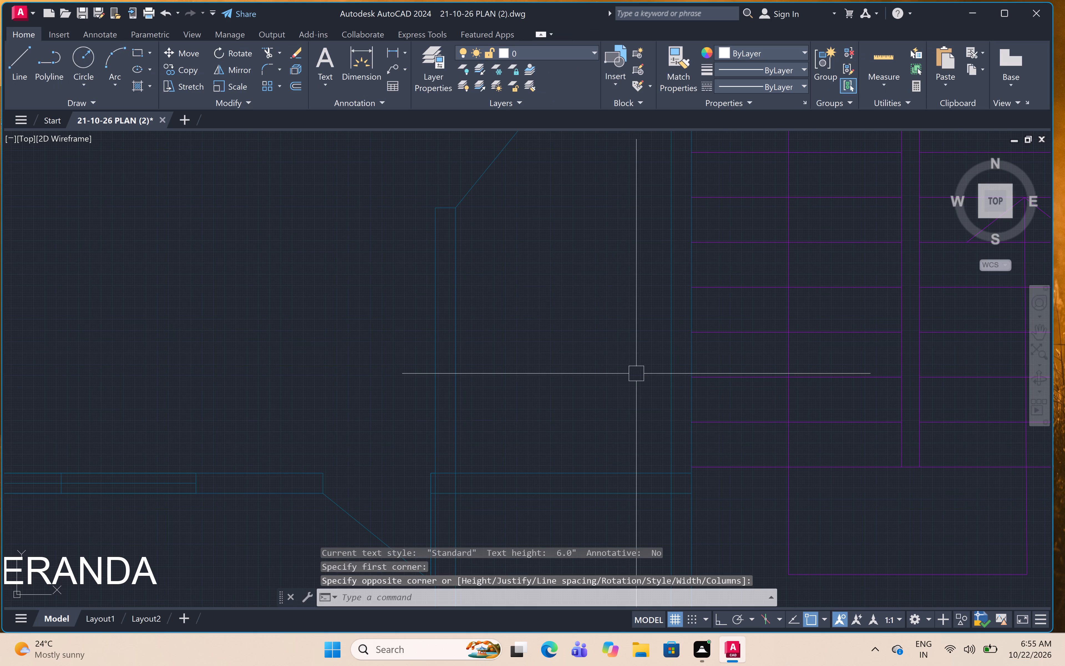
# Copy the upper-left BATH ROOM 7'0"X4'0" label about 28'-0" down into the narrow bath room left of the staircase.
pyautogui.scroll(-4, 636, 374)
pyautogui.scroll(-2, 511, 218)
pyautogui.moveTo(497, 178); pyautogui.dragTo(519, 295, button='middle')
pyautogui.scroll(1, 521, 236)
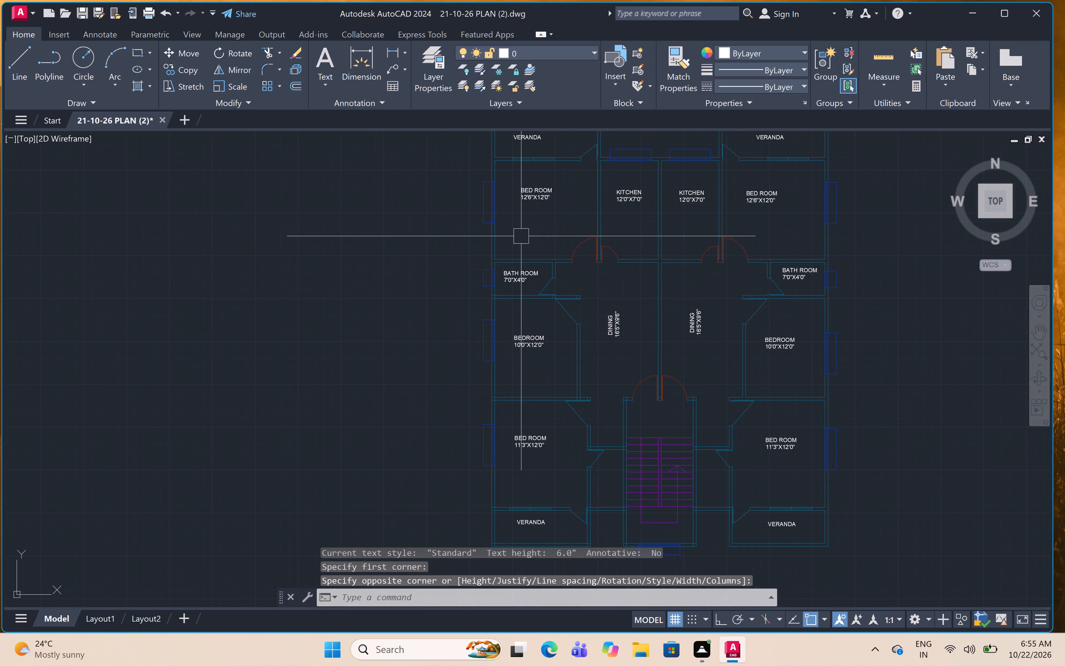
pyautogui.click(515, 282)
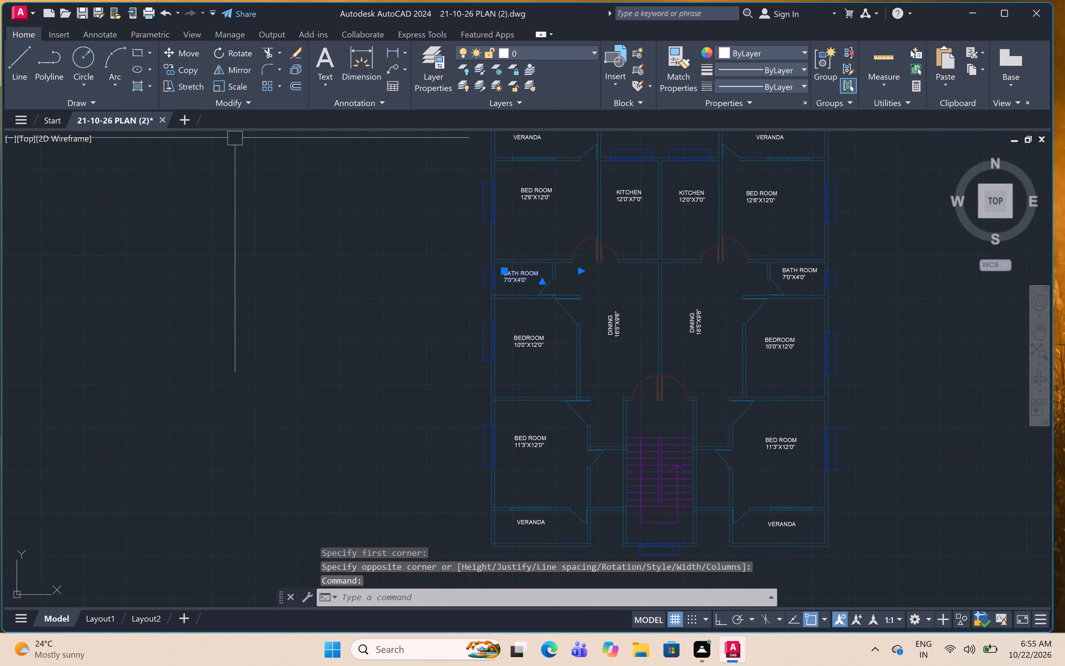
pyautogui.write('CO')
pyautogui.press('space')
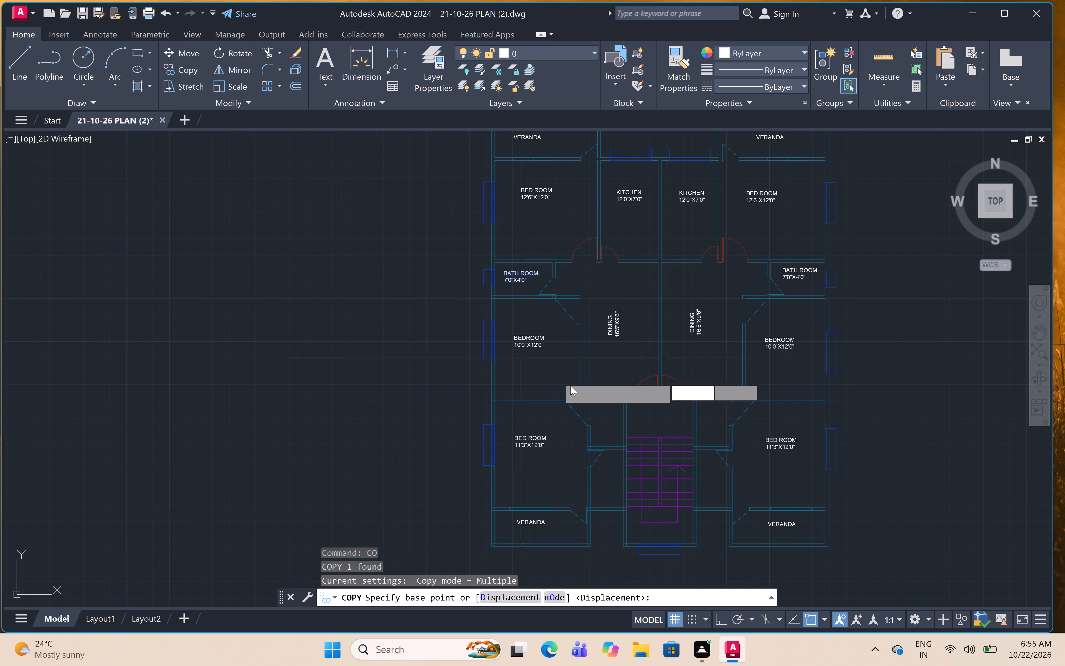
pyautogui.scroll(2, 528, 283)
pyautogui.click(497, 279)
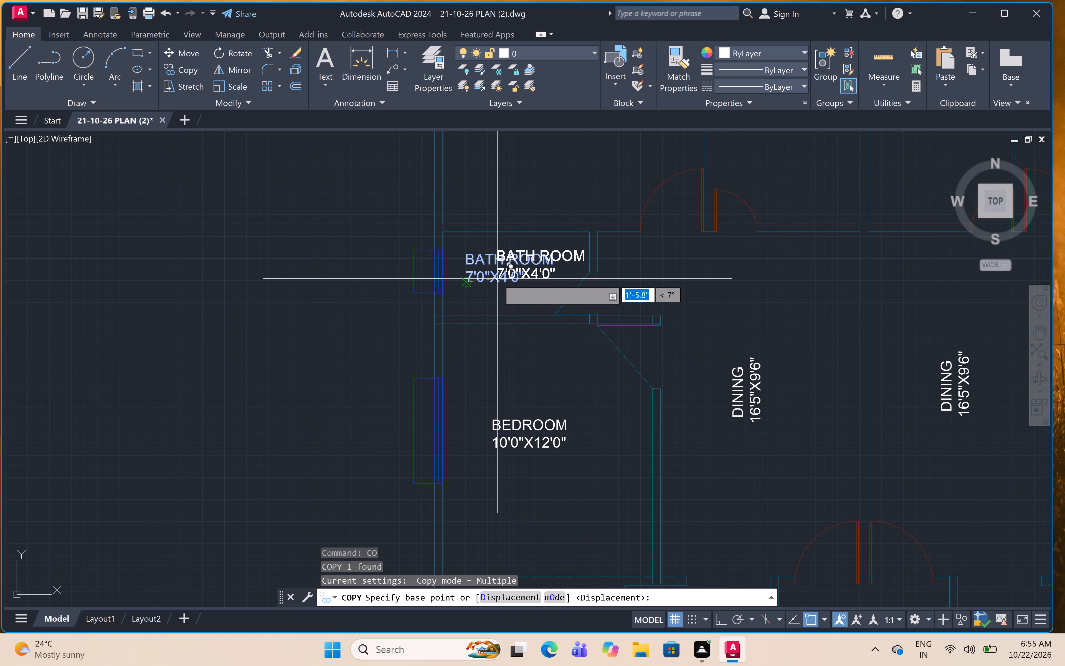
pyautogui.scroll(-4, 538, 318)
pyautogui.scroll(4, 561, 404)
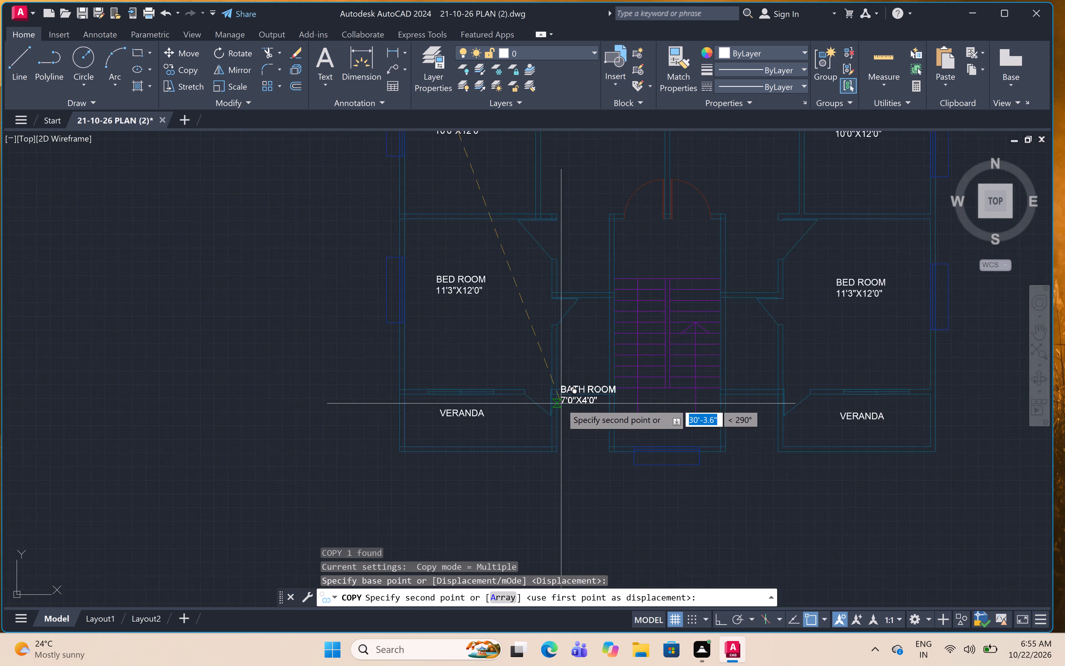
pyautogui.scroll(1, 578, 346)
pyautogui.click(557, 349)
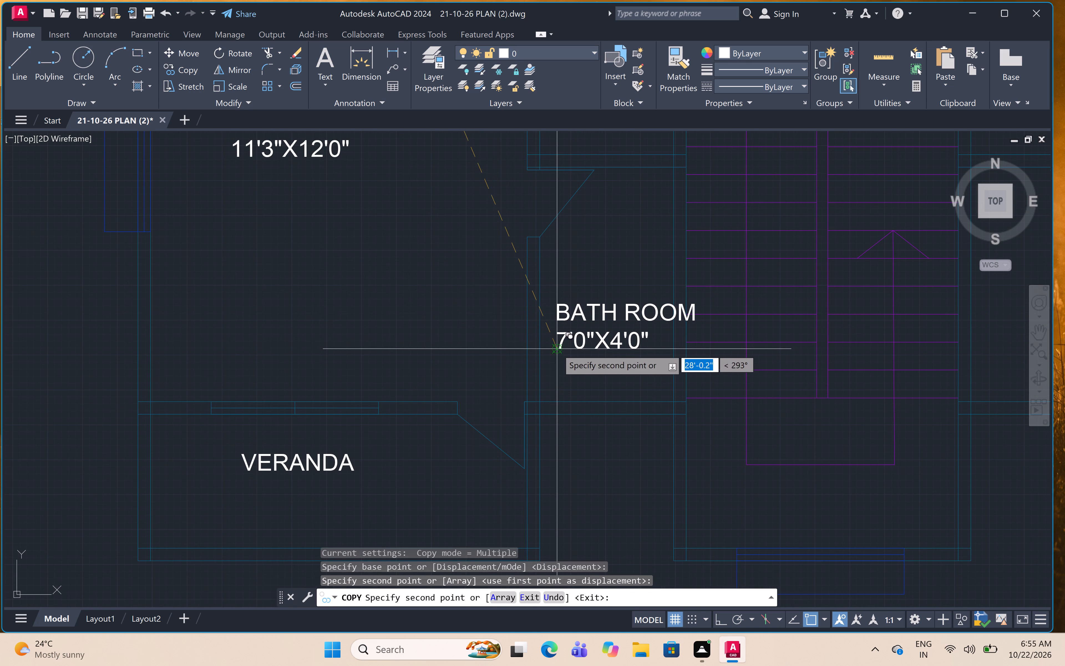
pyautogui.press('Escape')
# Rotate the copied BATH ROOM 7'0"X4'0" label beside the staircase by 90° so it reads vertically.
pyautogui.click(602, 330)
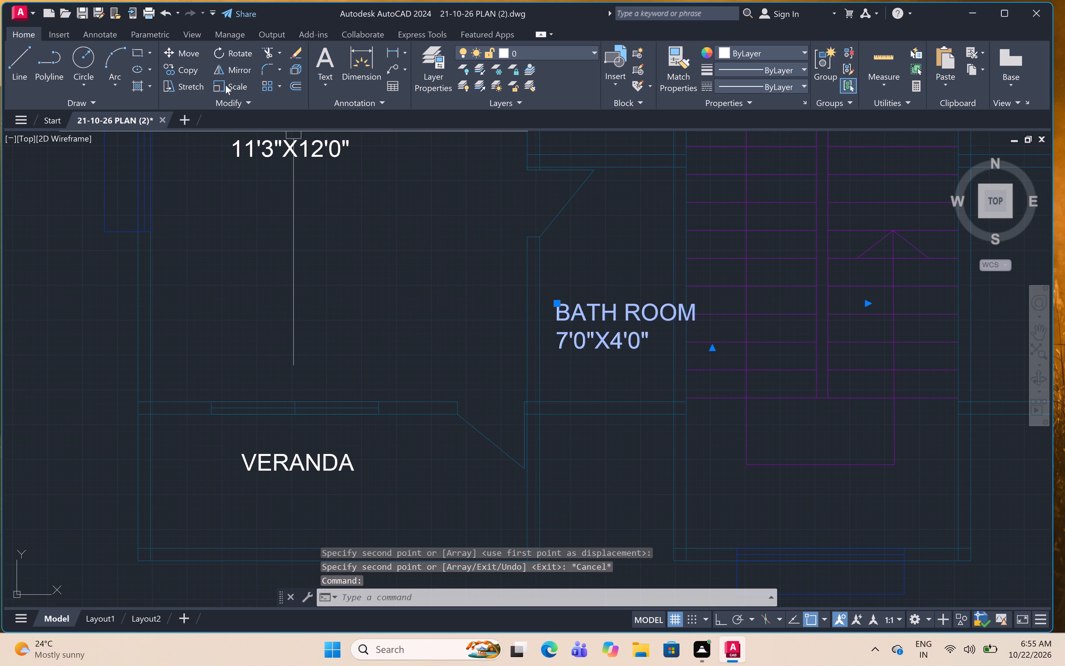
pyautogui.click(235, 49)
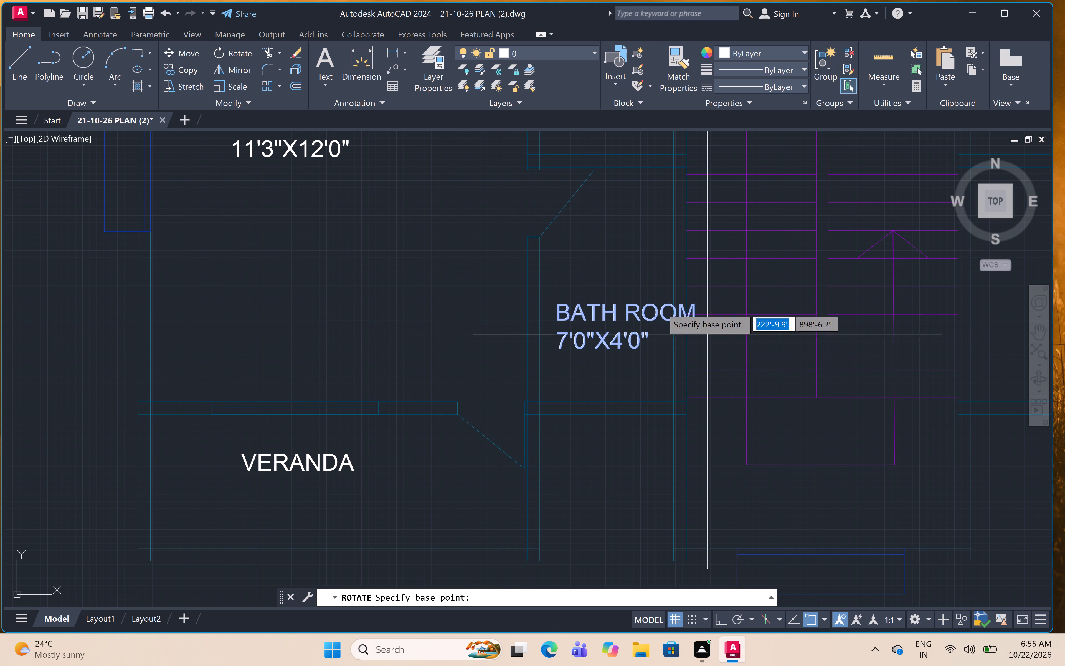
pyautogui.click(620, 304)
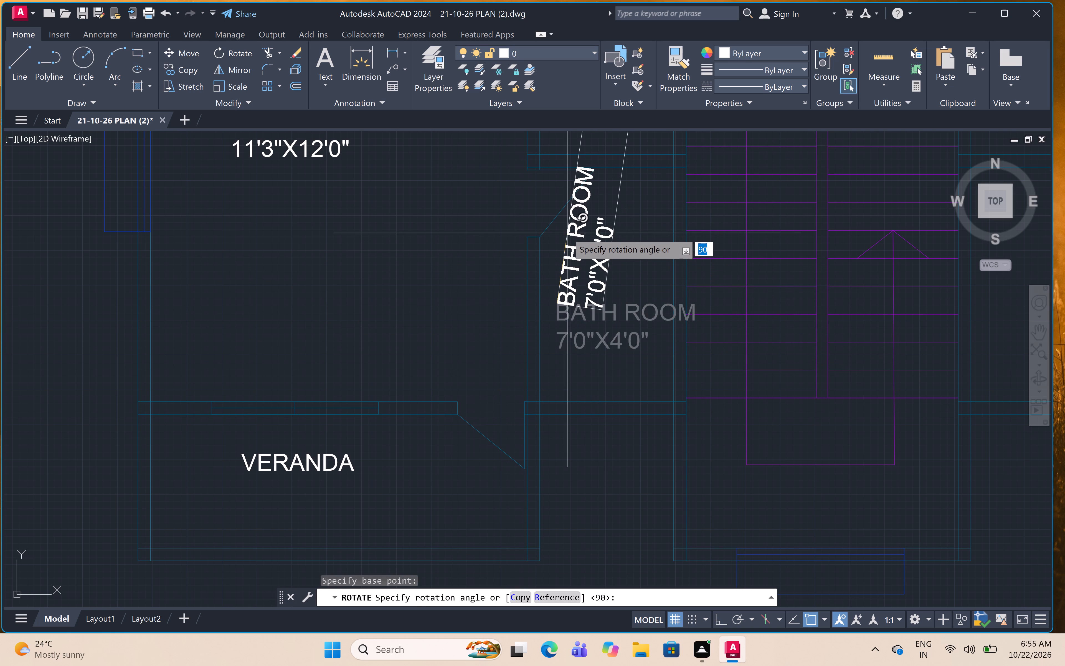
pyautogui.press('F8')
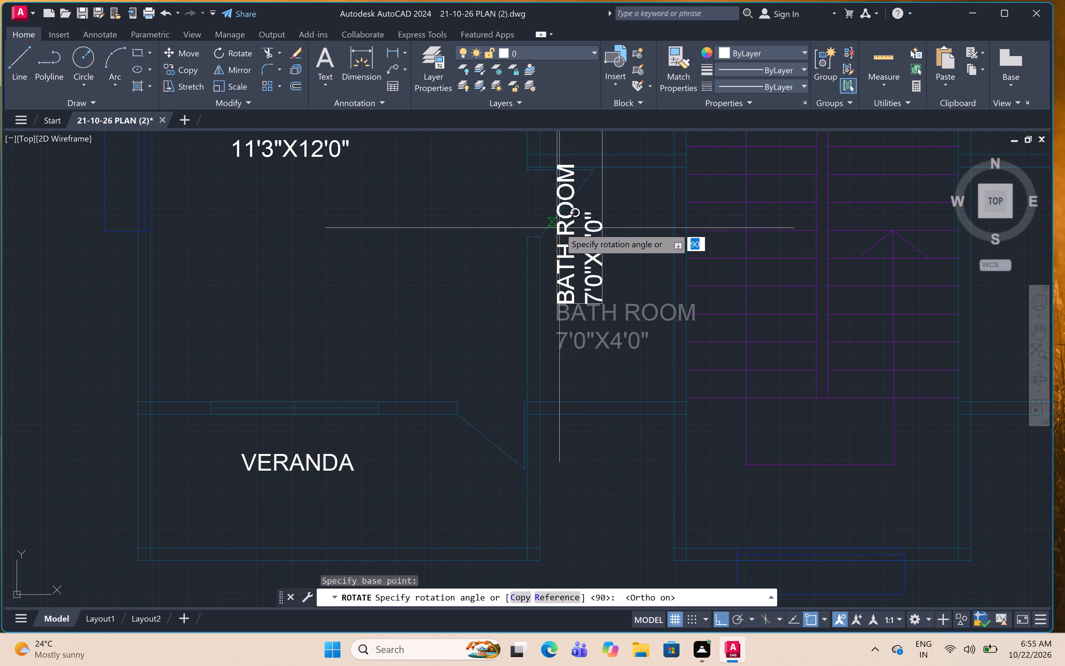
pyautogui.click(569, 233)
# Move the vertical BATH ROOM label down and right to the middle of the narrow bath room left of the staircase.
pyautogui.click(579, 260)
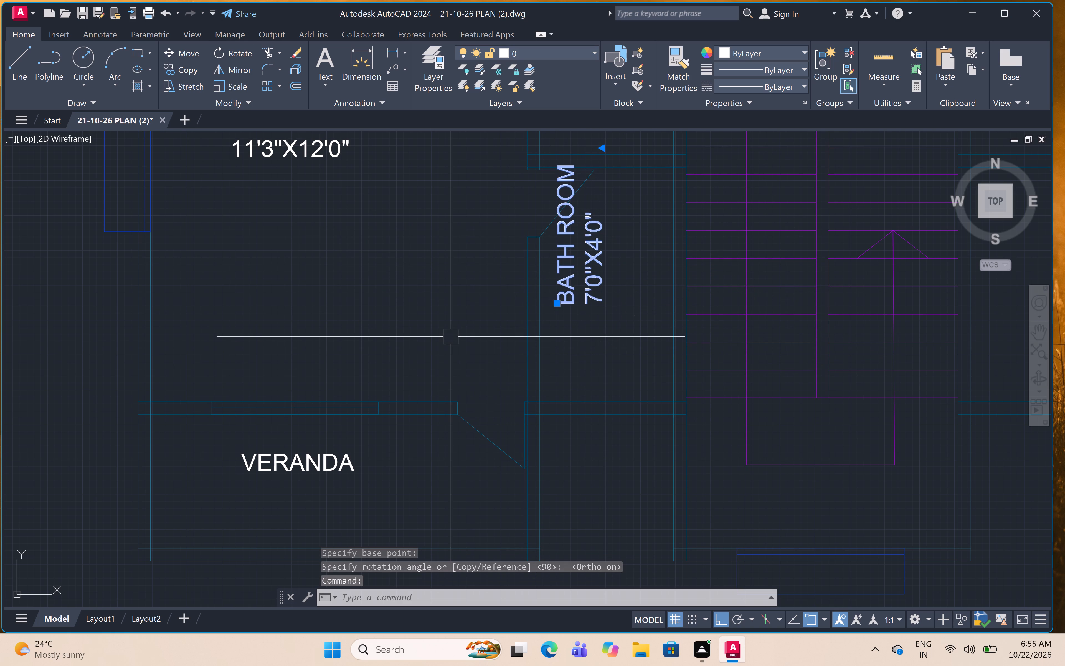
pyautogui.write('M')
pyautogui.press('space')
pyautogui.click(571, 282)
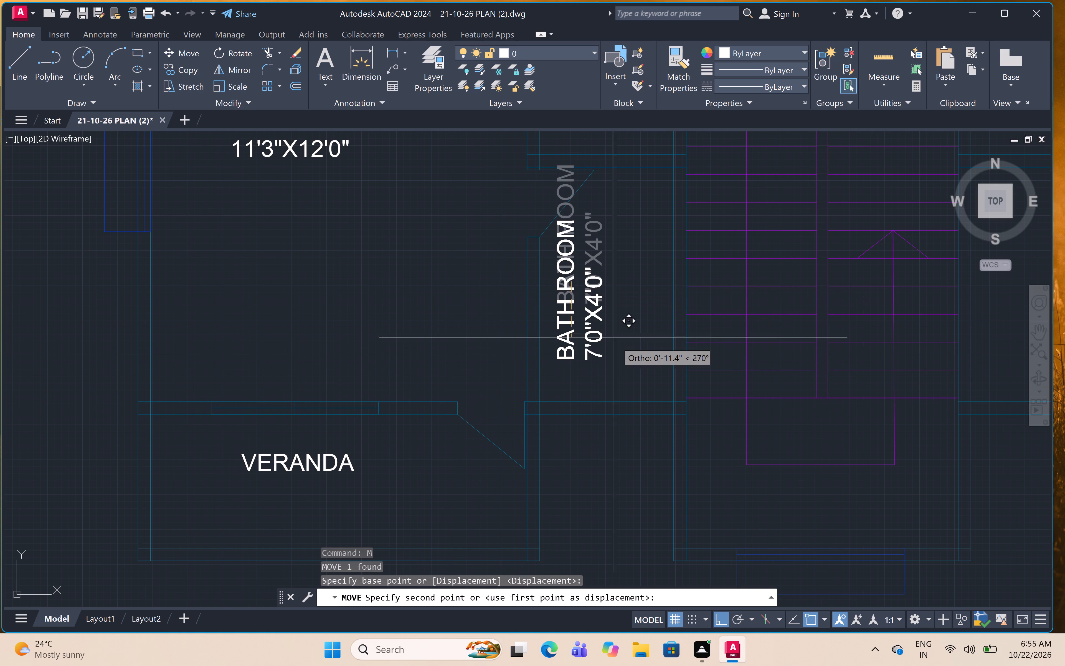
pyautogui.press('F8')
pyautogui.click(602, 354)
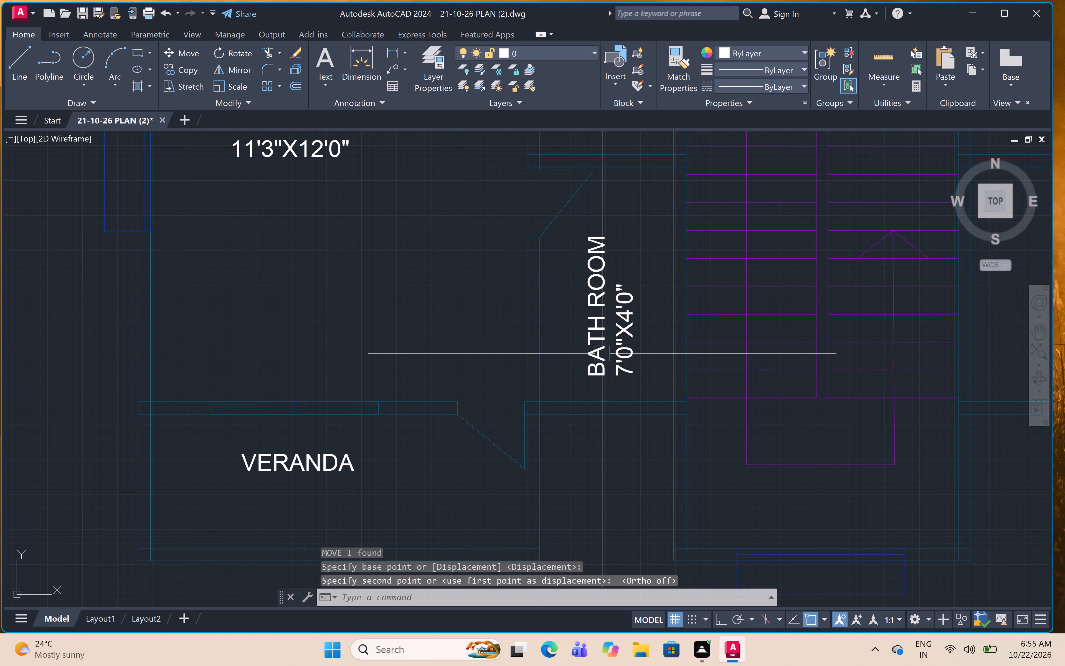
# Copy the vertical BATH ROOM 7'0"X4'0" label across the staircase into the matching narrow bath room on its right.
pyautogui.scroll(-3, 601, 349)
pyautogui.moveTo(601, 349); pyautogui.dragTo(511, 342, button='middle')
pyautogui.scroll(2, 511, 342)
pyautogui.click(511, 341)
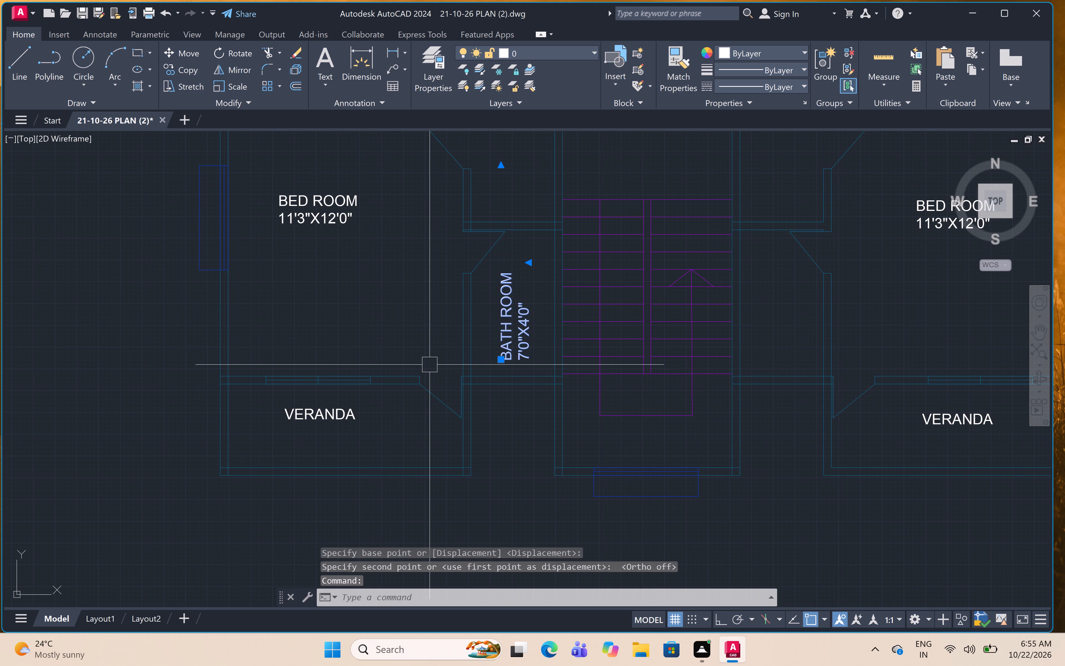
pyautogui.write('CO')
pyautogui.press('space')
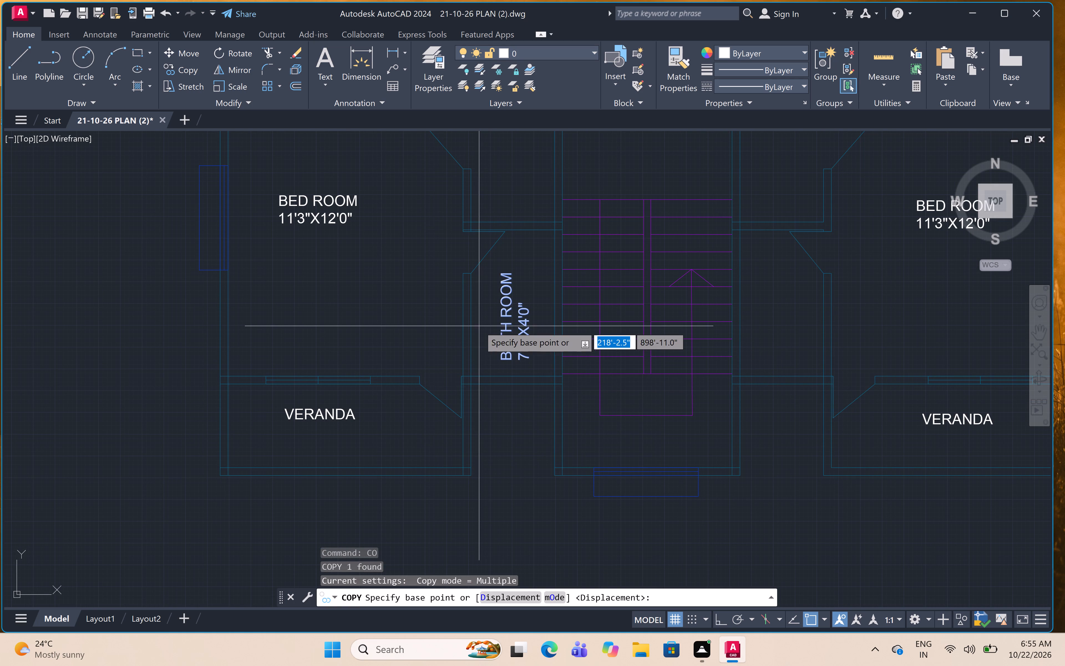
pyautogui.click(510, 329)
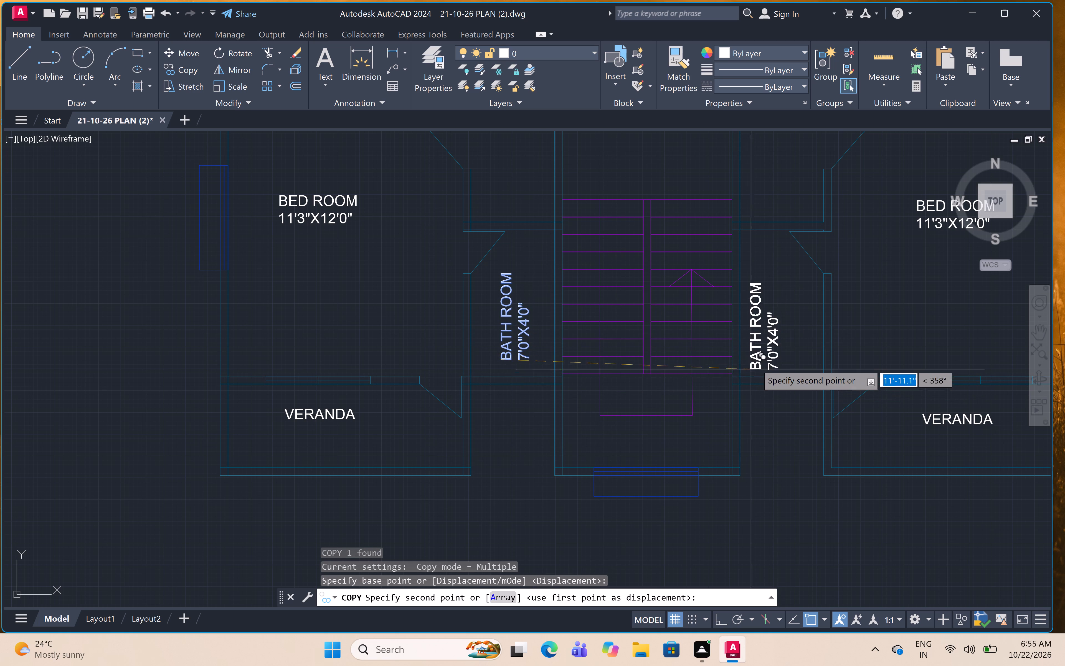
pyautogui.click(763, 355)
pyautogui.press('Escape')
# Add a 6" multiline text label reading STAIR with 8'0"X17'0" beneath it in the landing area above the steps.
pyautogui.scroll(-2, 511, 279)
pyautogui.moveTo(511, 279); pyautogui.dragTo(508, 401, button='middle')
pyautogui.scroll(4, 533, 341)
pyautogui.press('m')
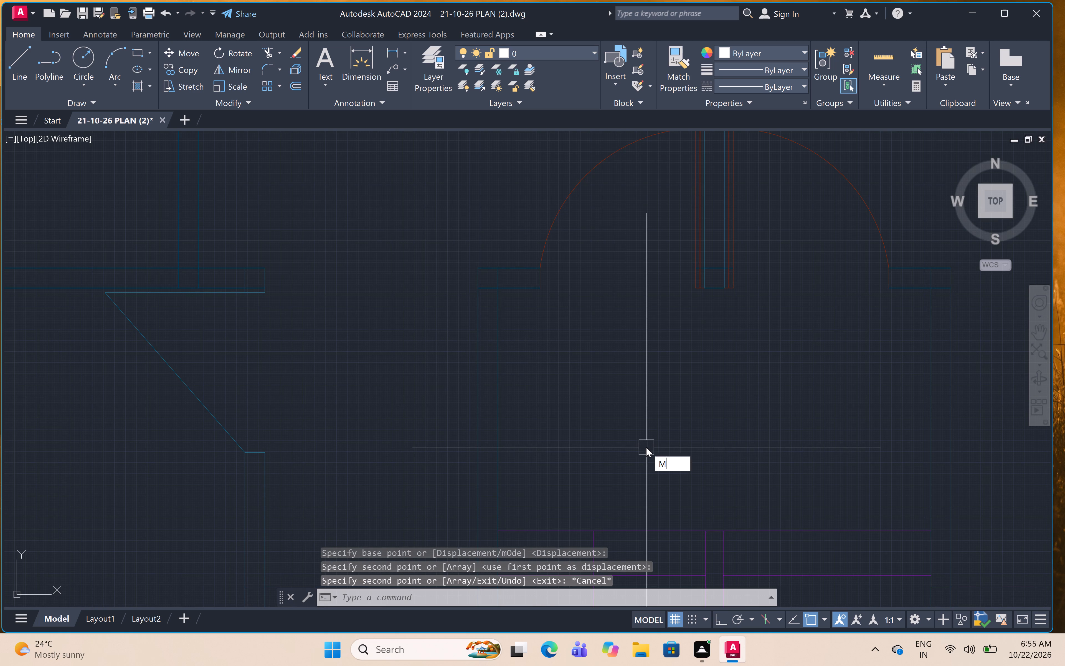
pyautogui.write('T')
pyautogui.press('space')
pyautogui.click(611, 355)
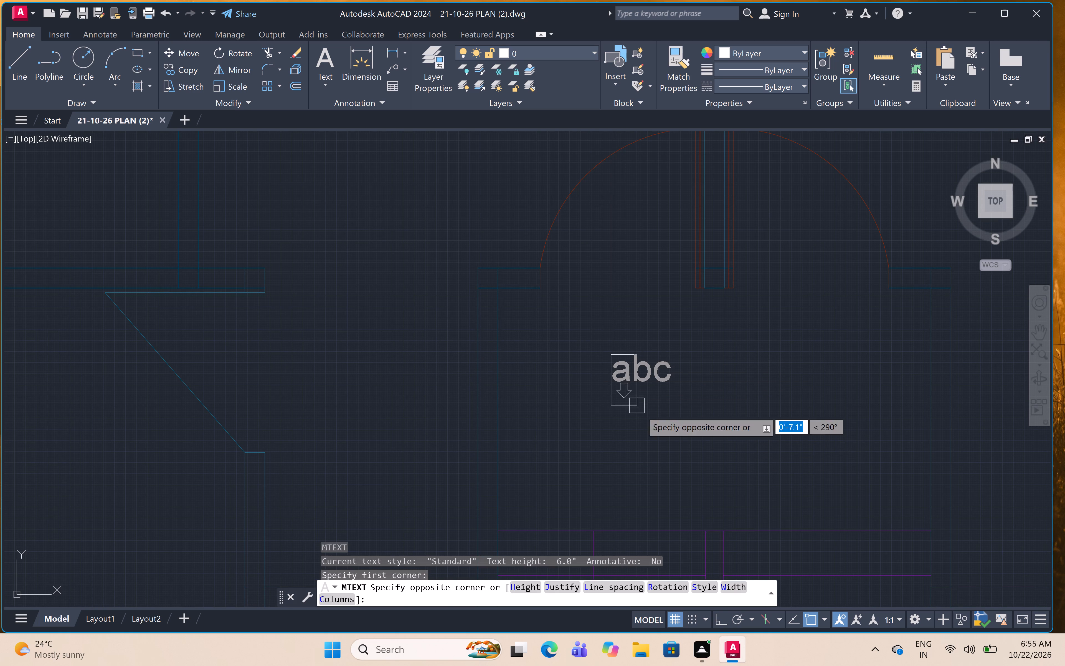
pyautogui.click(839, 459)
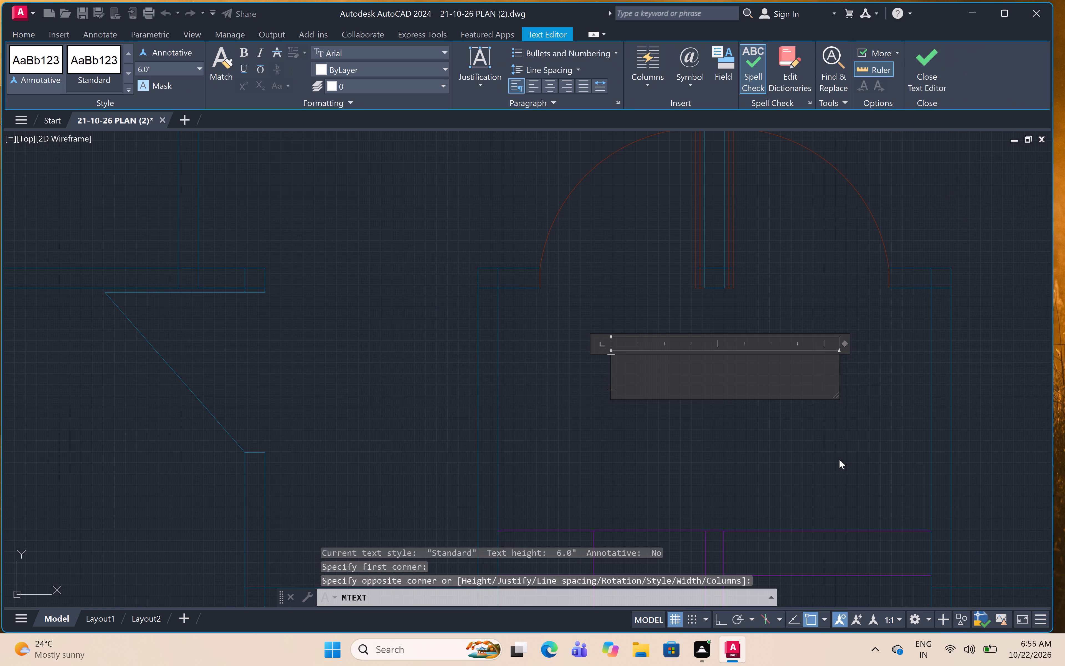
pyautogui.write('STA')
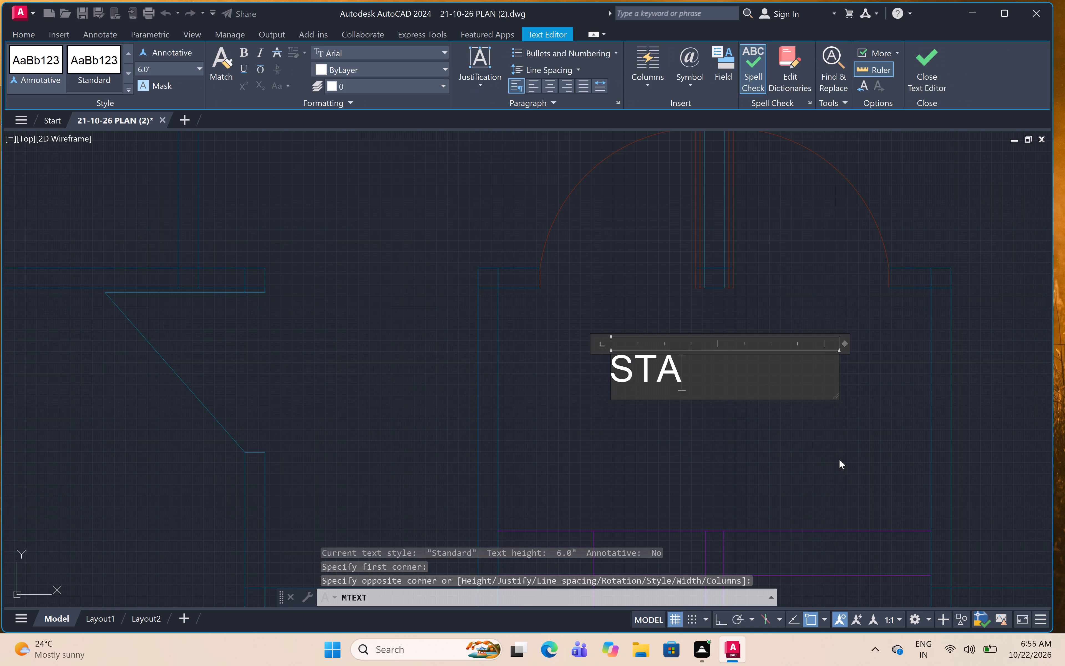
pyautogui.write('IR')
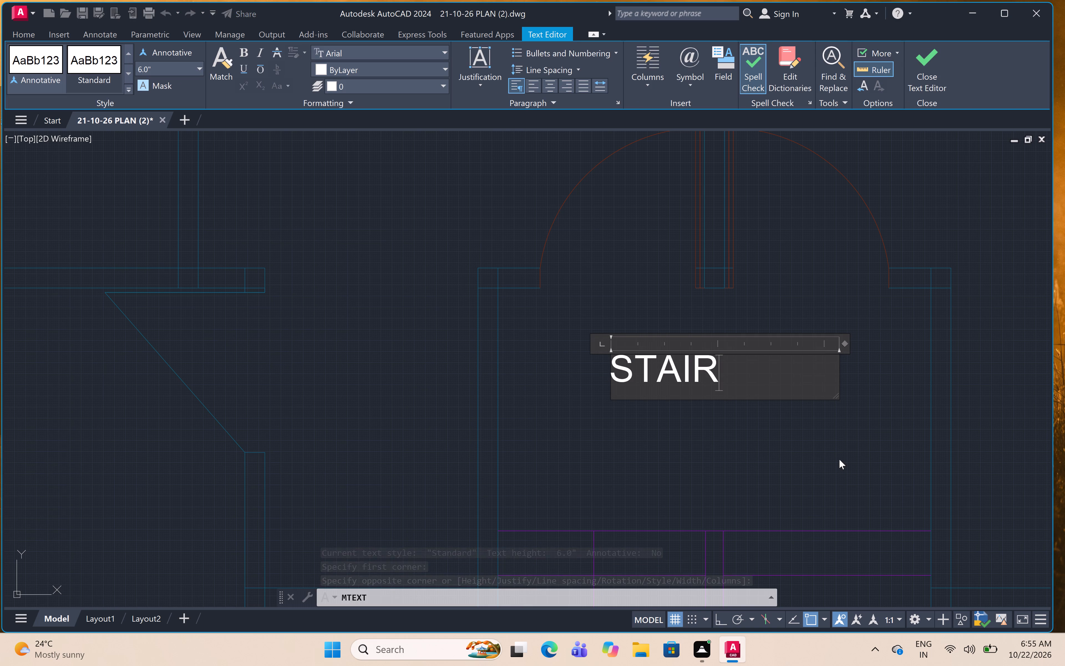
pyautogui.press('Return')
pyautogui.press('space')
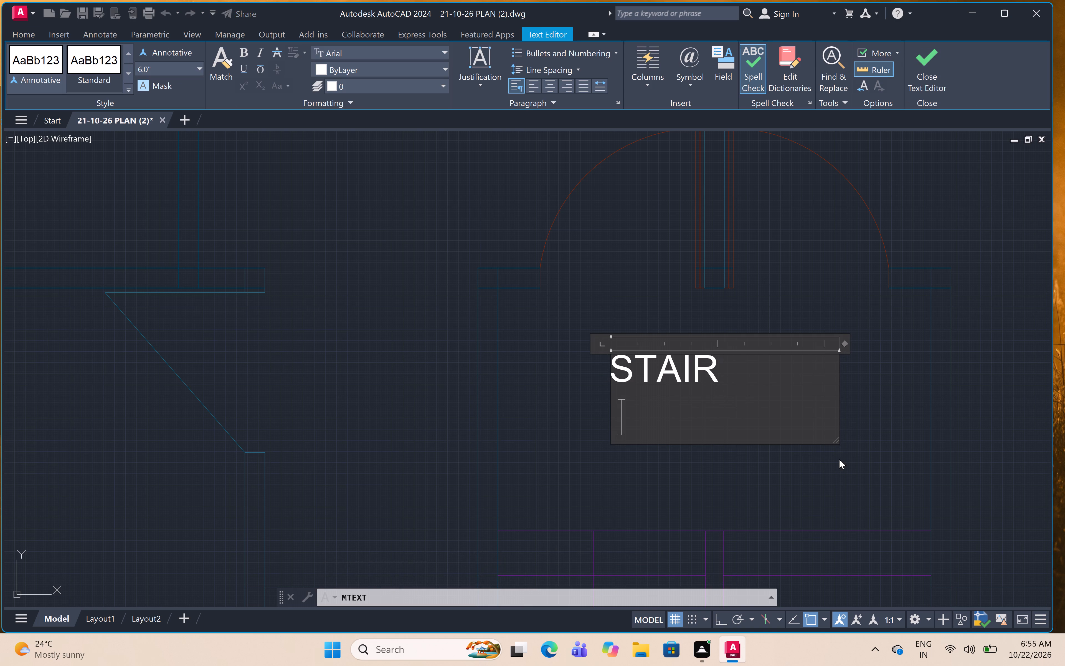
pyautogui.press('BackSpace')
pyautogui.write('8\'0"')
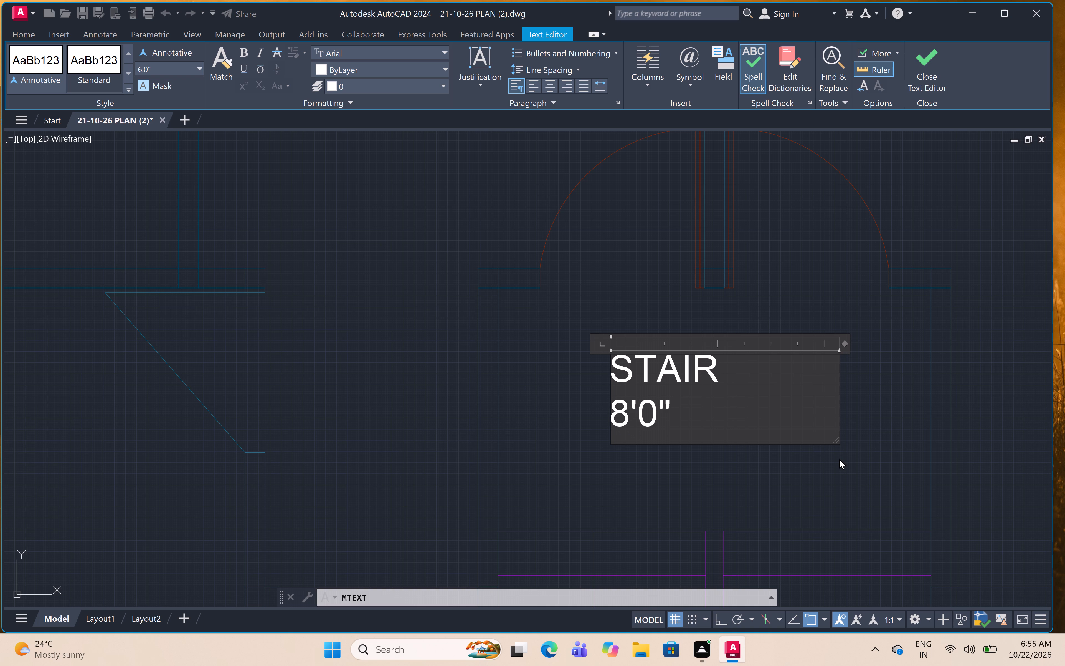
pyautogui.write('X17\'0"')
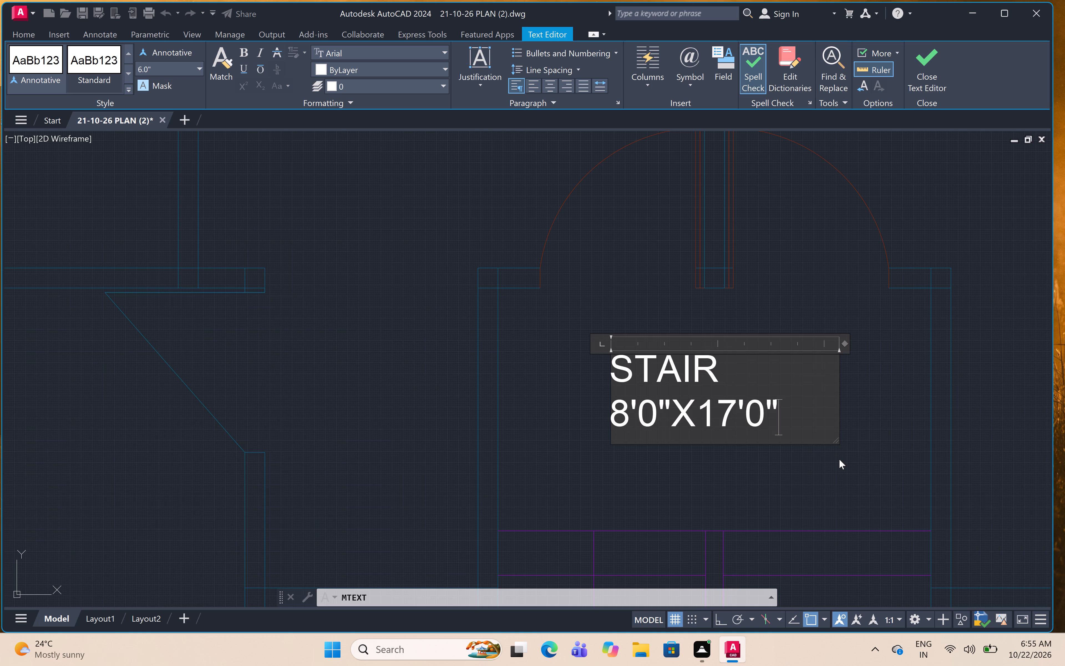
# Indent the STAIR line by two spaces to centre it over 8'0"X17'0", and finish the label.
pyautogui.scroll(2, 609, 344)
pyautogui.click(641, 396)
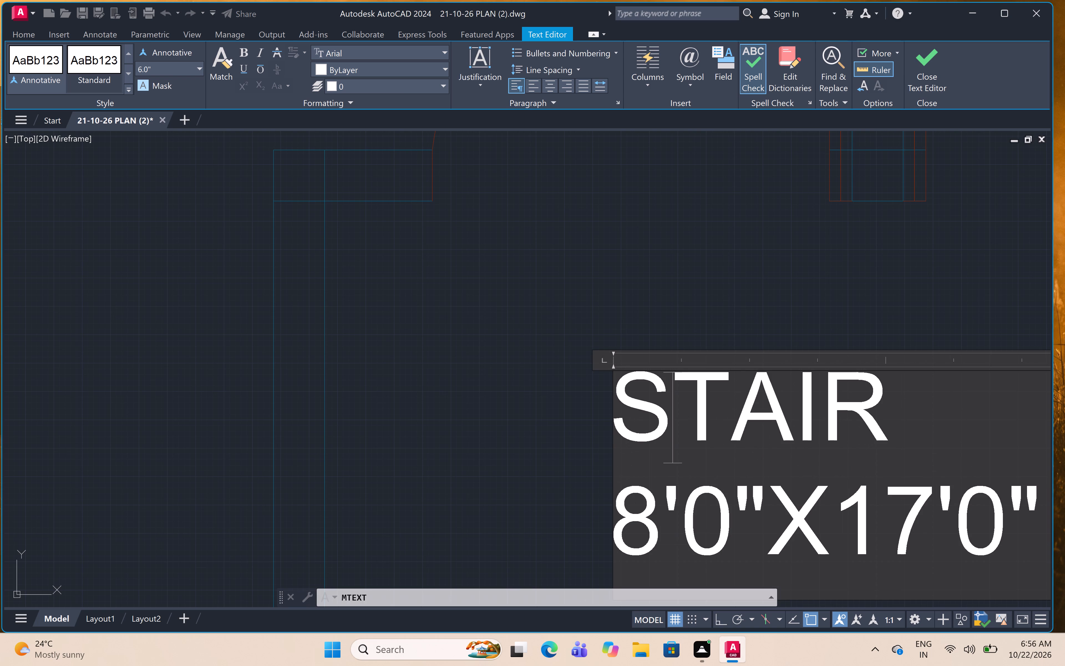
pyautogui.click(635, 433)
pyautogui.press('space')
pyautogui.press('space')
pyautogui.scroll(-5, 635, 433)
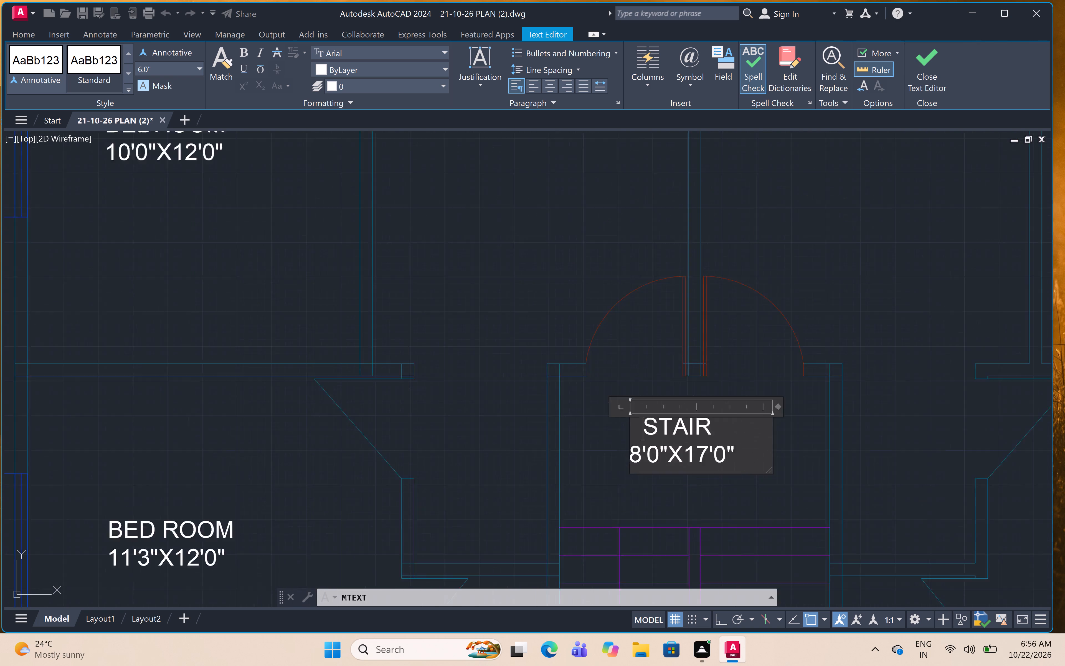
pyautogui.press('space')
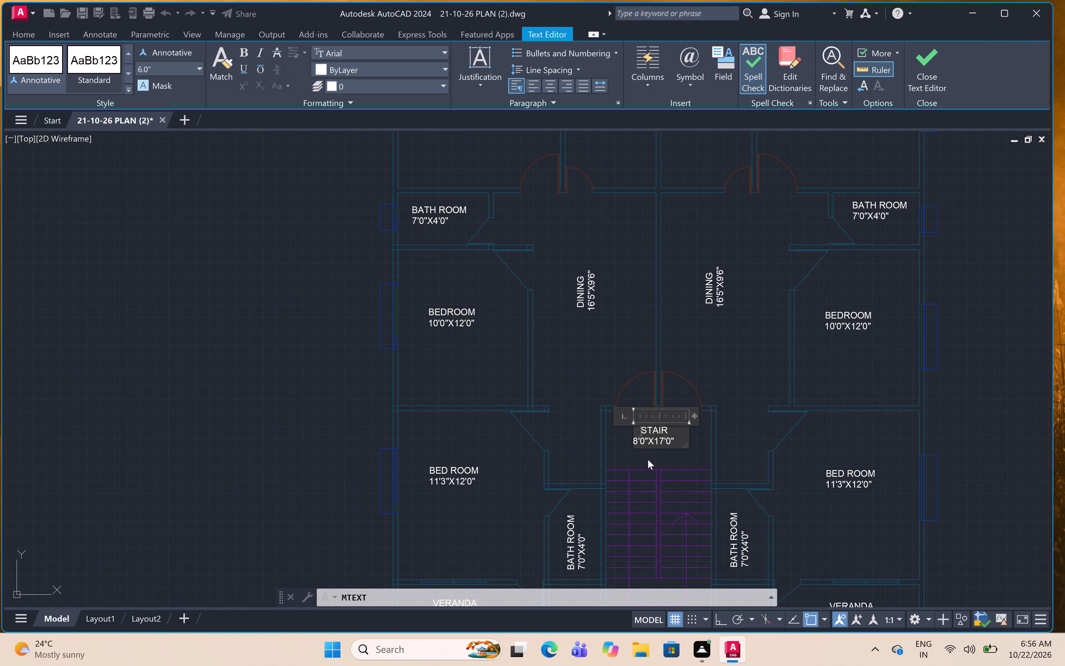
pyautogui.press('BackSpace')
pyautogui.click(650, 458)
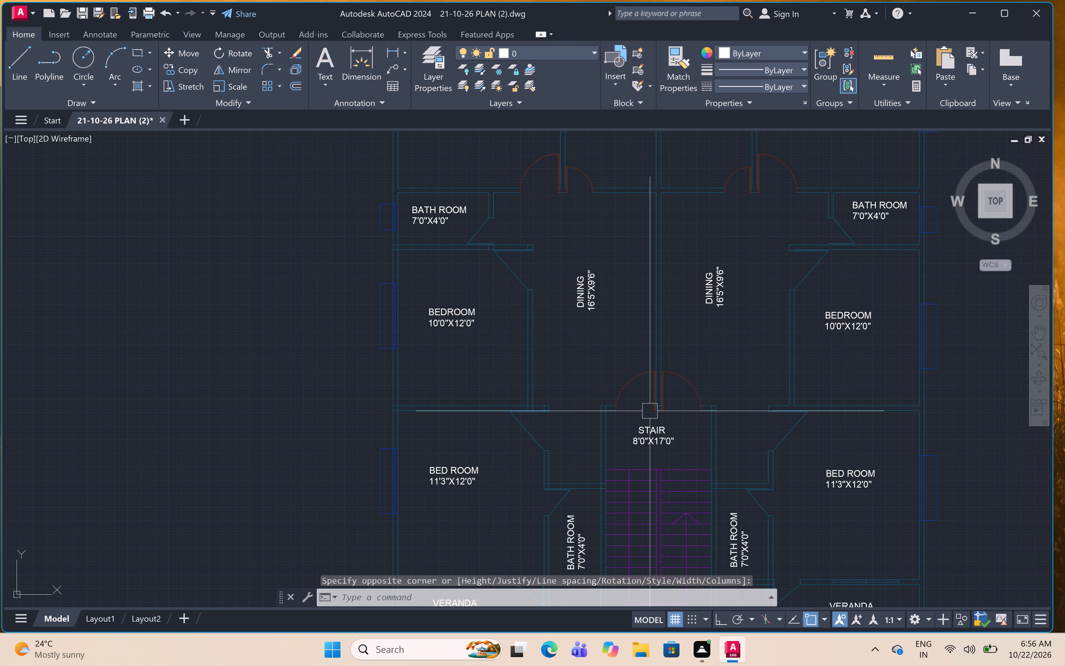
# Add a 6" multiline text label reading MAIN ENTRY on one line between the staircase and the entrance opening, widening its text box to fit.
pyautogui.scroll(-4, 651, 424)
pyautogui.scroll(8, 656, 458)
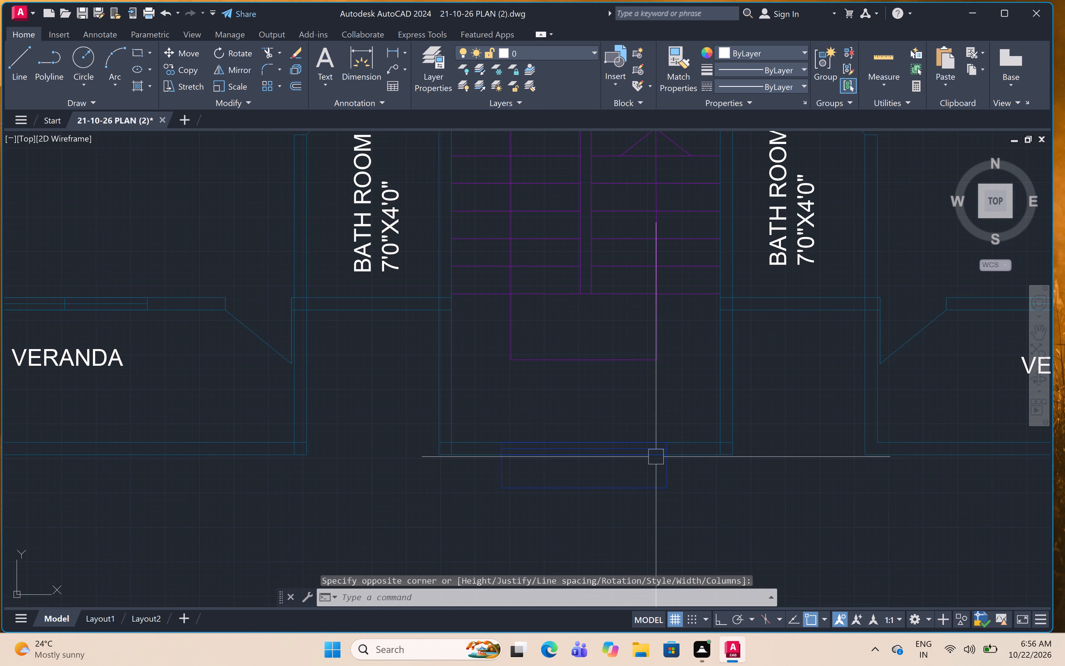
pyautogui.press('m')
pyautogui.write('T')
pyautogui.press('space')
pyautogui.scroll(1, 557, 400)
pyautogui.click(515, 374)
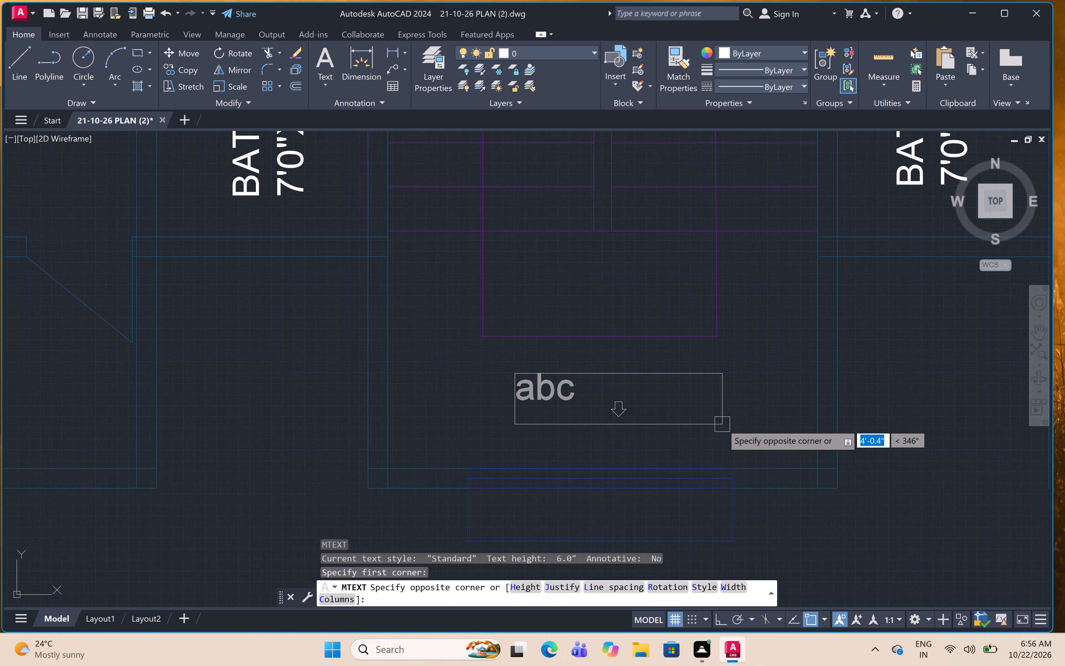
pyautogui.click(703, 433)
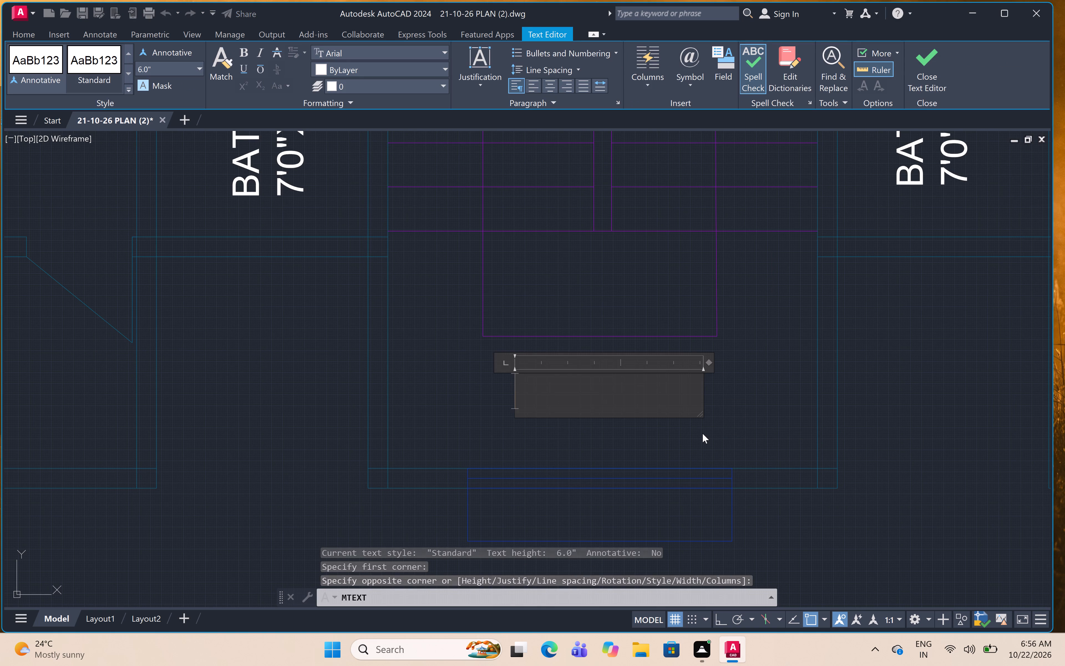
pyautogui.write('MAIN')
pyautogui.press('space')
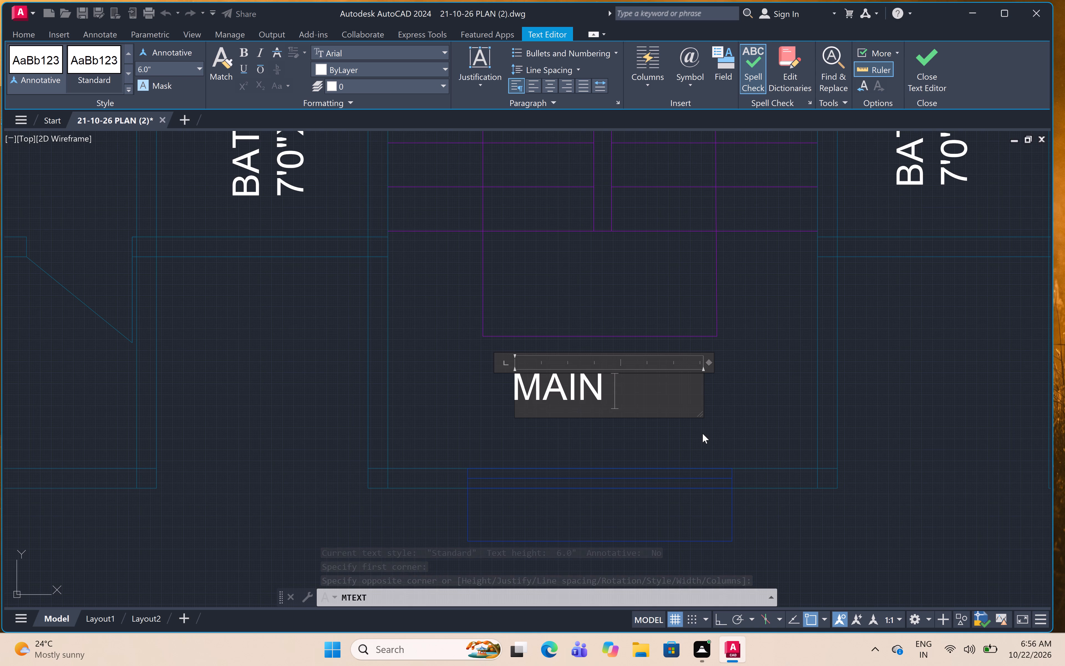
pyautogui.write('ENTRY')
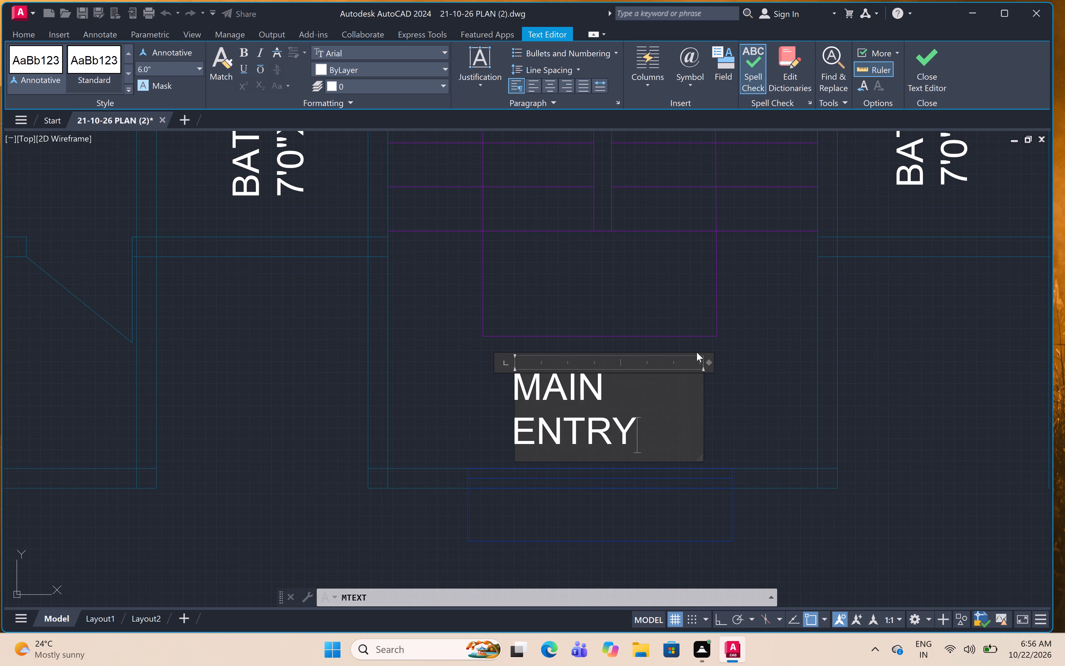
pyautogui.moveTo(710, 360); pyautogui.dragTo(762, 373)
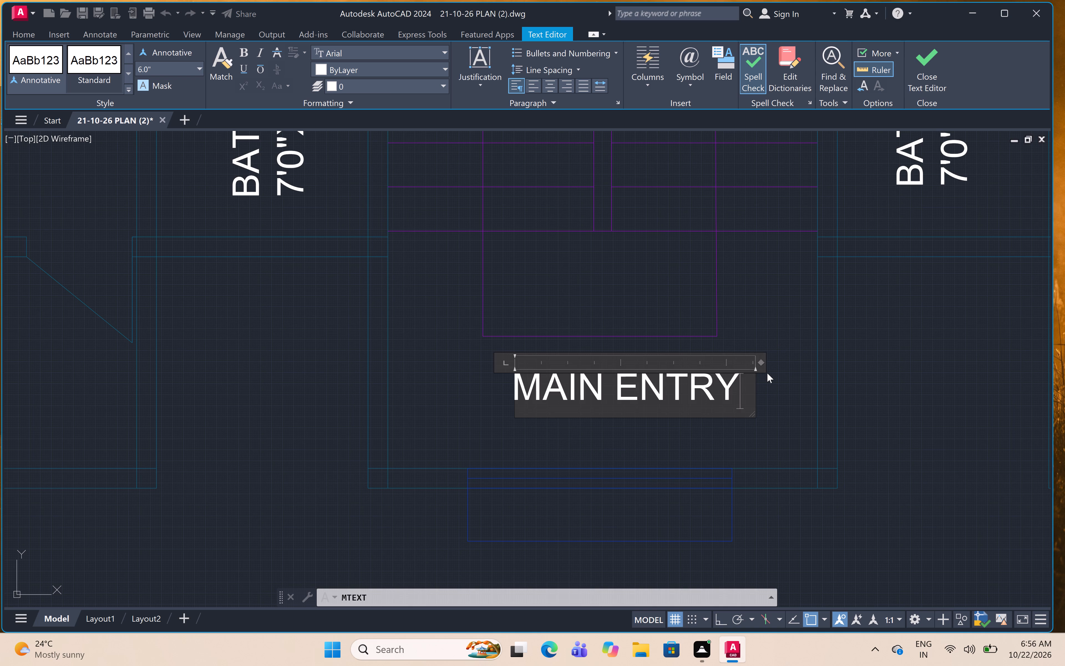
pyautogui.click(757, 435)
pyautogui.press('Escape')
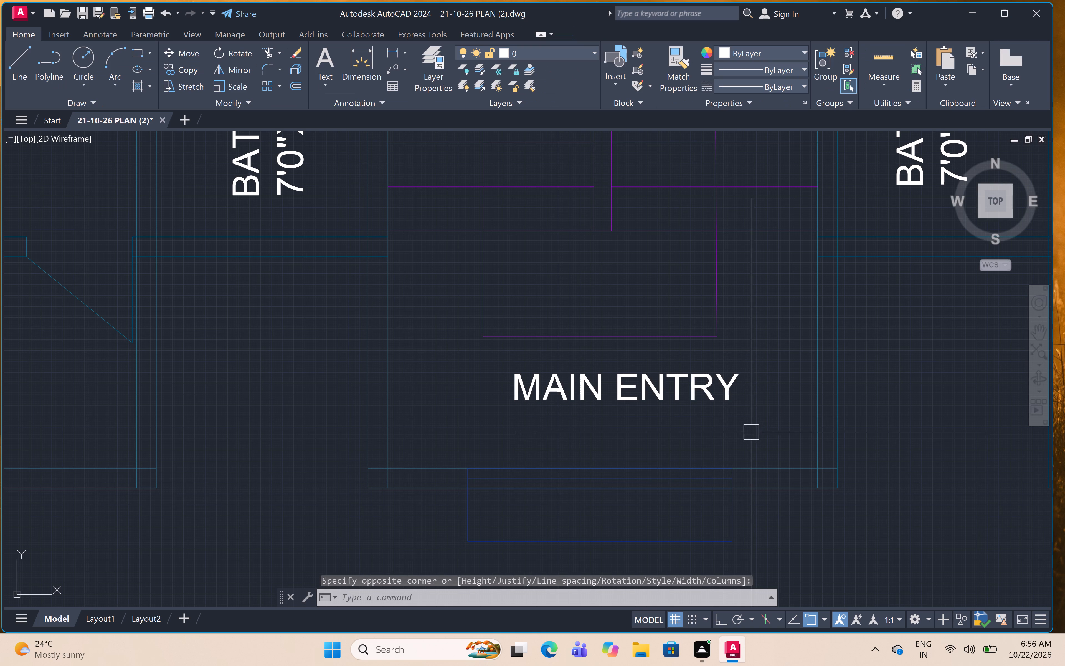
# Move the MAIN ENTRY label slightly left to centre it between the staircase's side walls.
pyautogui.click(685, 379)
pyautogui.write('M')
pyautogui.press('space')
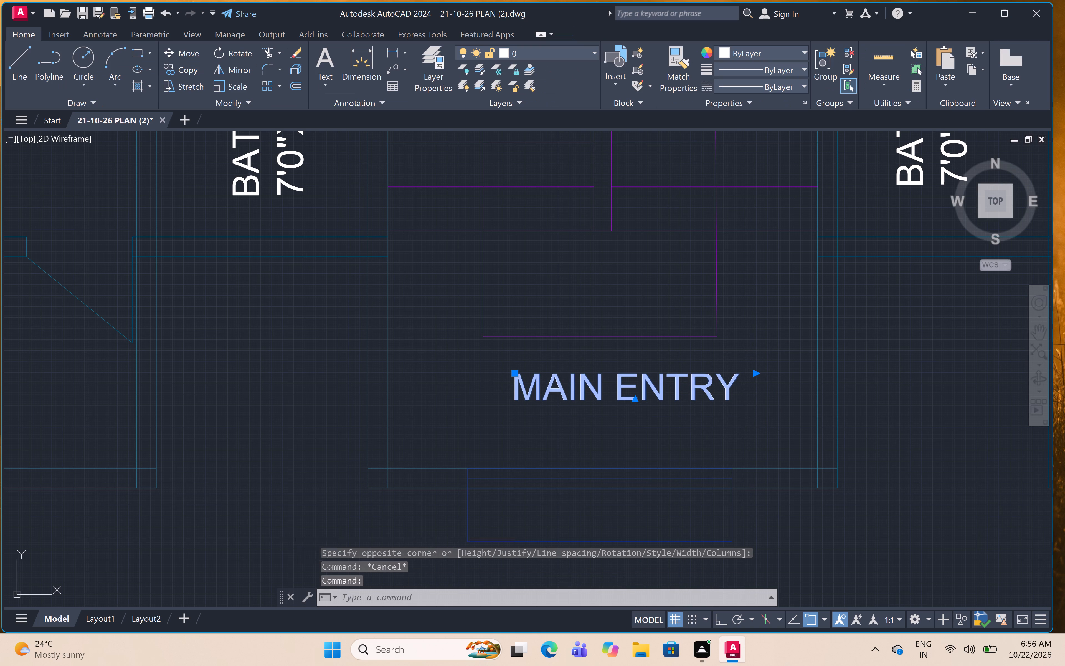
pyautogui.click(576, 395)
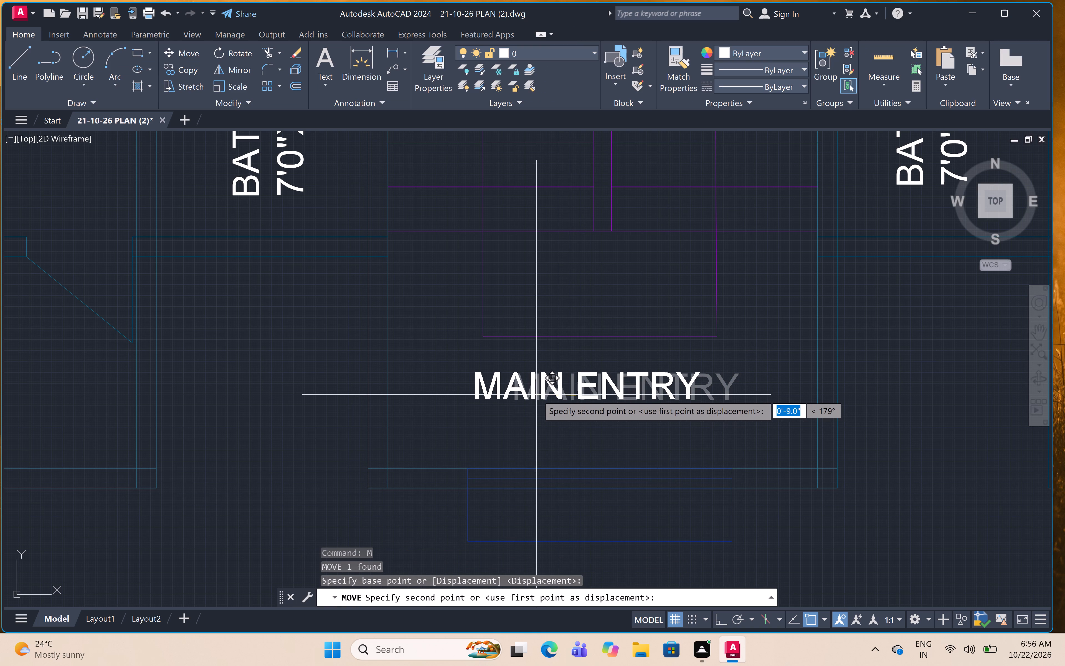
pyautogui.click(550, 398)
# Trim the overlapping lines at the door jamb and stub end of the wall between the left half's upper bath room and 10'0"X12'0" bedroom.
pyautogui.scroll(-6, 550, 398)
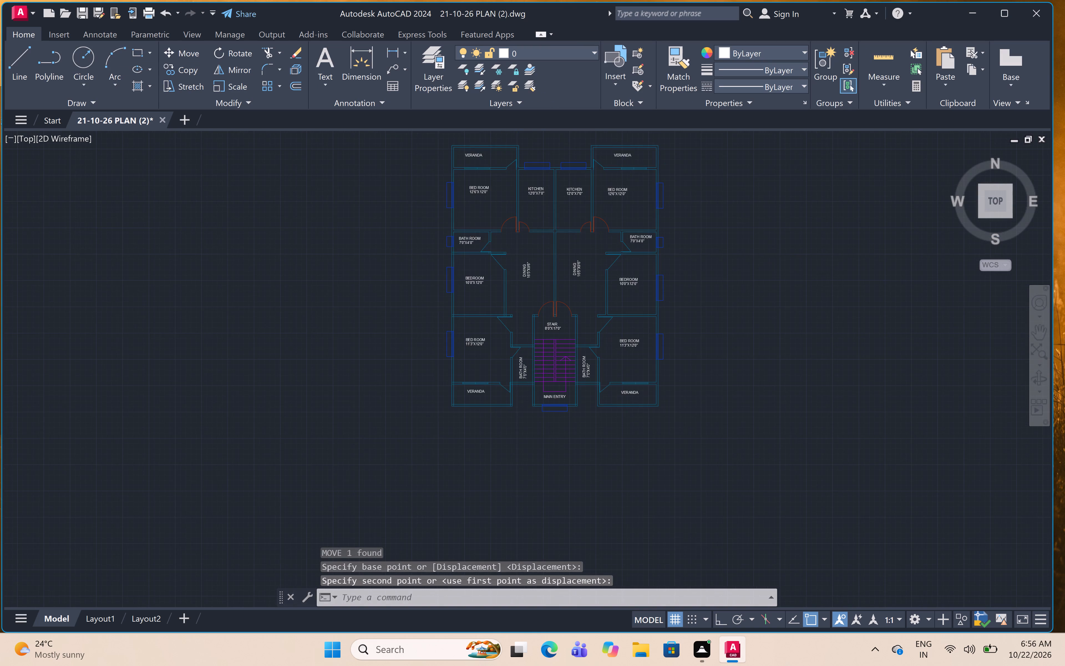
pyautogui.moveTo(550, 398); pyautogui.dragTo(533, 482, button='middle')
pyautogui.scroll(2, 537, 479)
pyautogui.moveTo(537, 479); pyautogui.dragTo(621, 507, button='middle')
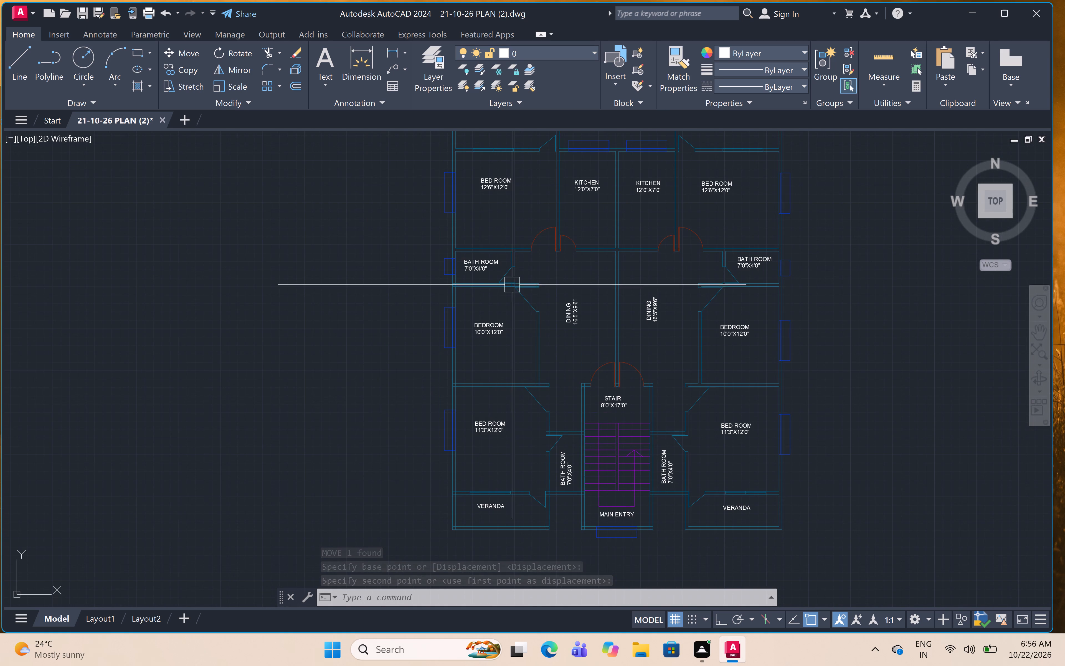
pyautogui.scroll(6, 512, 285)
pyautogui.write('TR')
pyautogui.press('space')
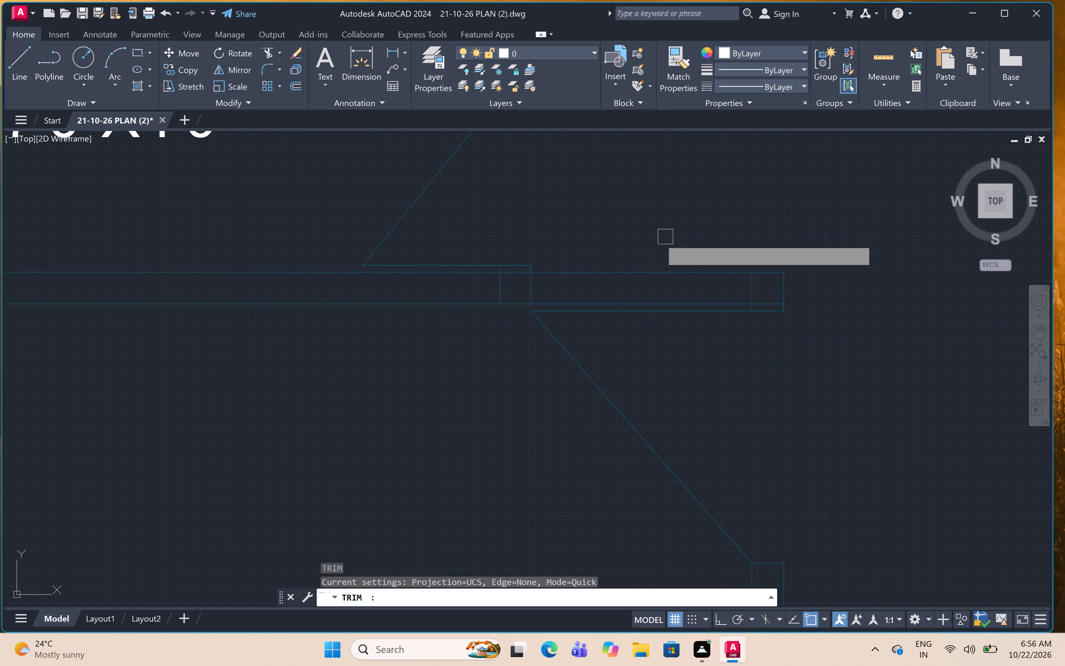
pyautogui.scroll(3, 488, 268)
pyautogui.click(494, 348)
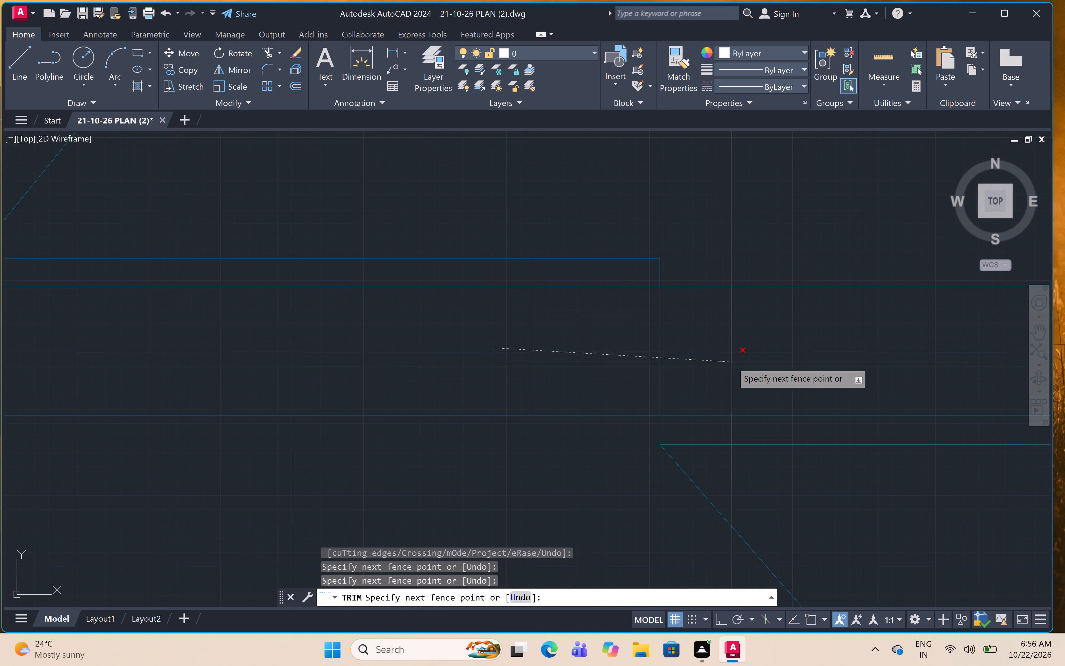
pyautogui.click(732, 362)
pyautogui.click(578, 293)
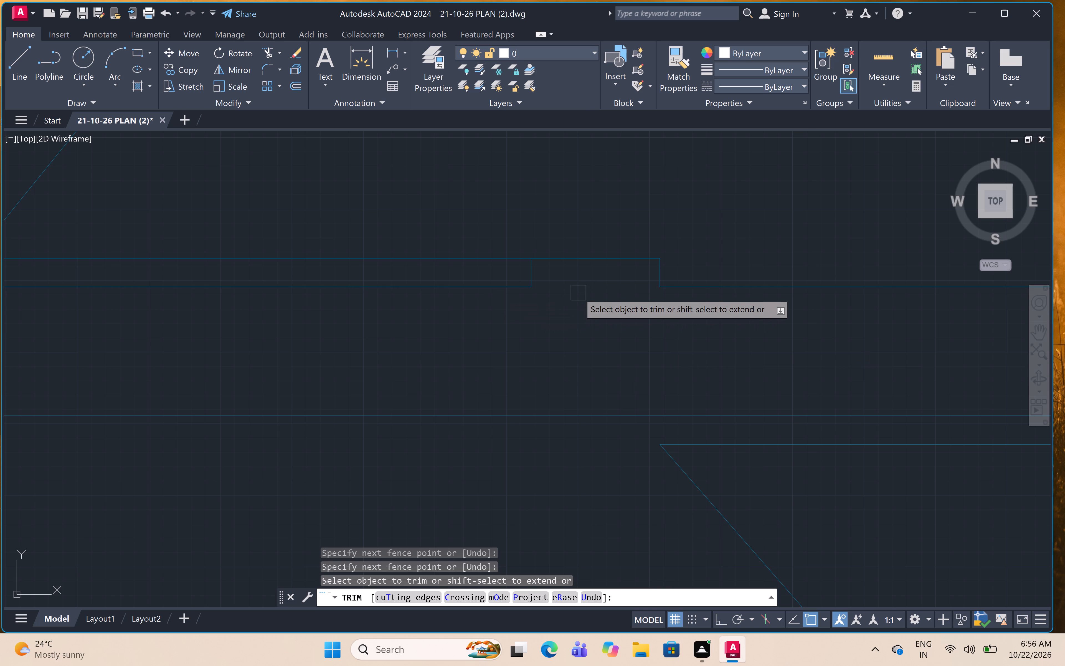
pyautogui.scroll(-5, 578, 293)
pyautogui.scroll(6, 676, 295)
pyautogui.click(605, 303)
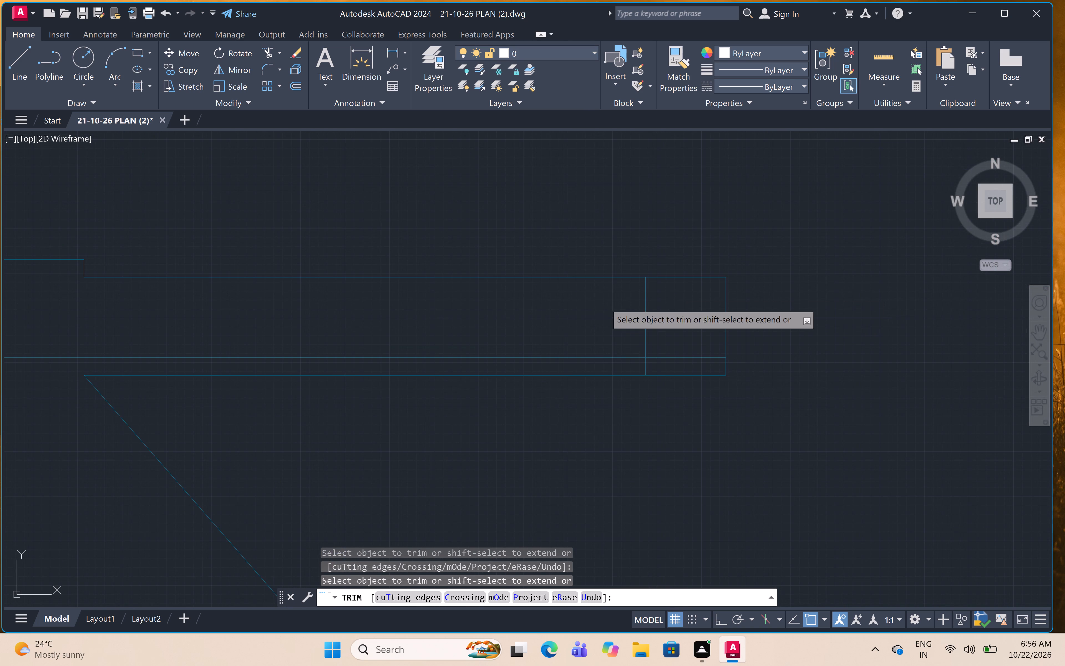
pyautogui.click(688, 366)
# Trim the crossing lines where the left 10'0"X12'0" bedroom's inner side wall meets its lower wall, and at that wall's stub end.
pyautogui.scroll(-6, 676, 301)
pyautogui.scroll(-3, 670, 373)
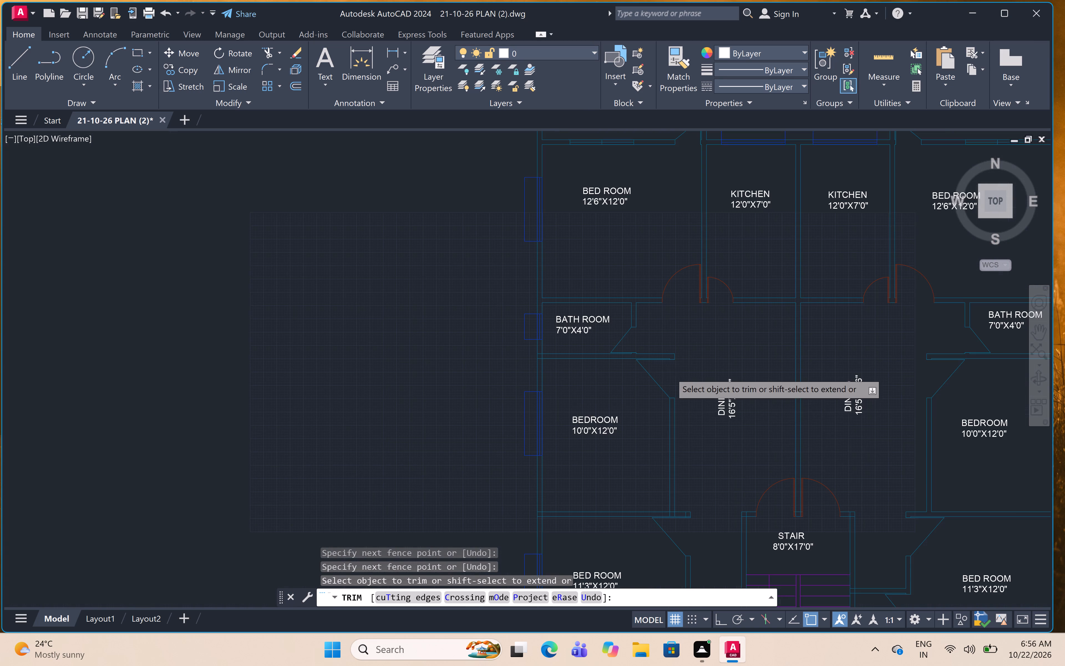
pyautogui.scroll(4, 677, 526)
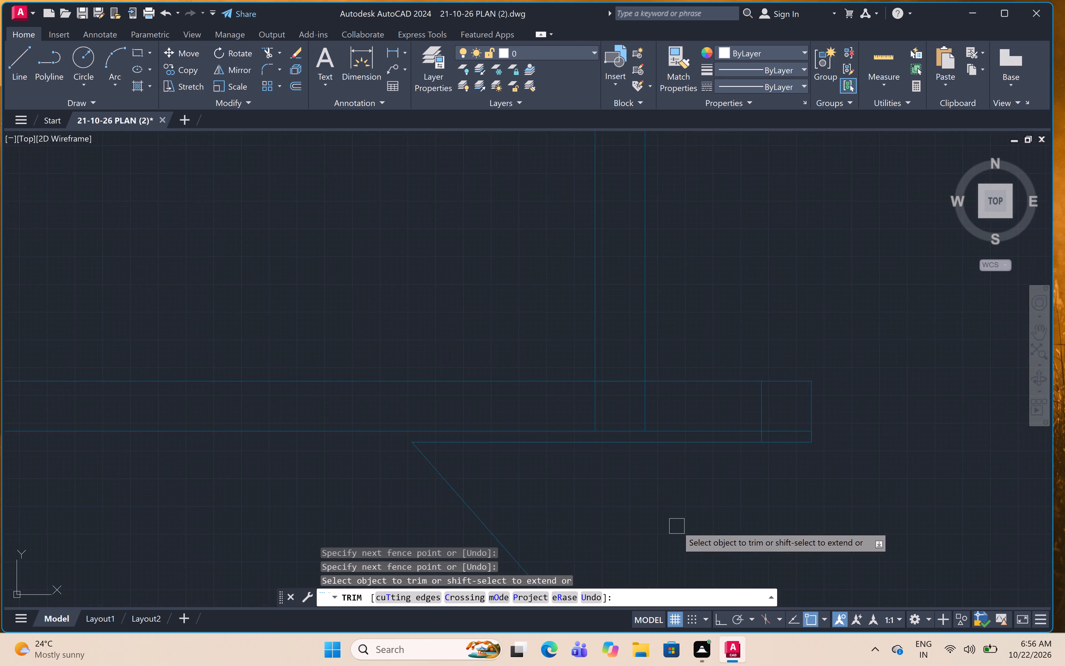
pyautogui.scroll(2, 677, 526)
pyautogui.moveTo(680, 349); pyautogui.dragTo(675, 347)
pyautogui.click(502, 347)
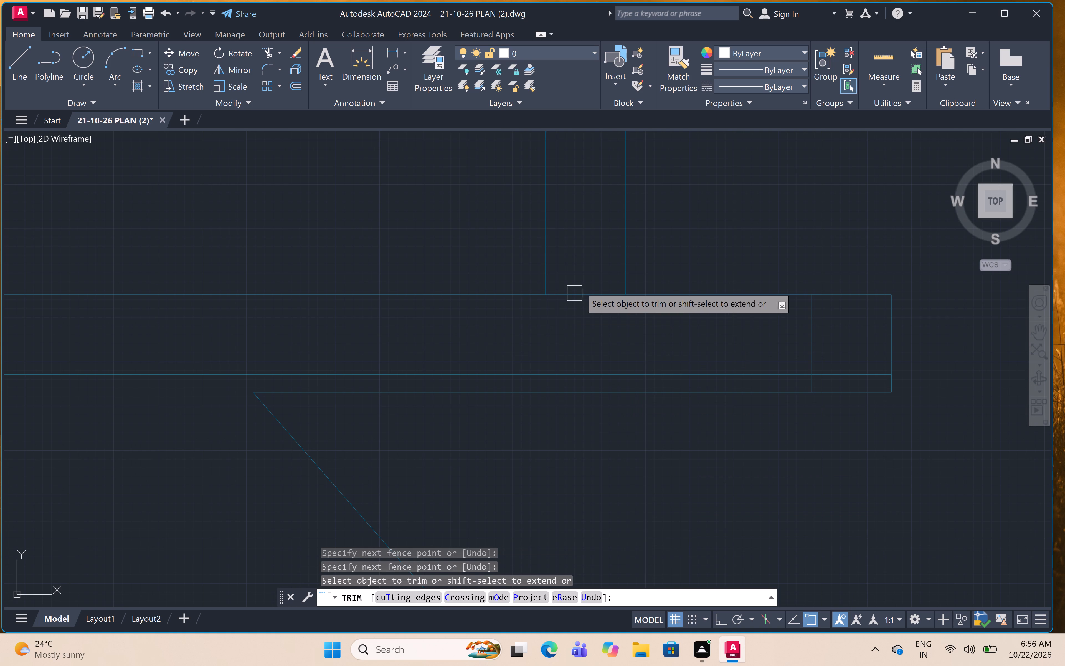
pyautogui.click(582, 276)
pyautogui.click(580, 332)
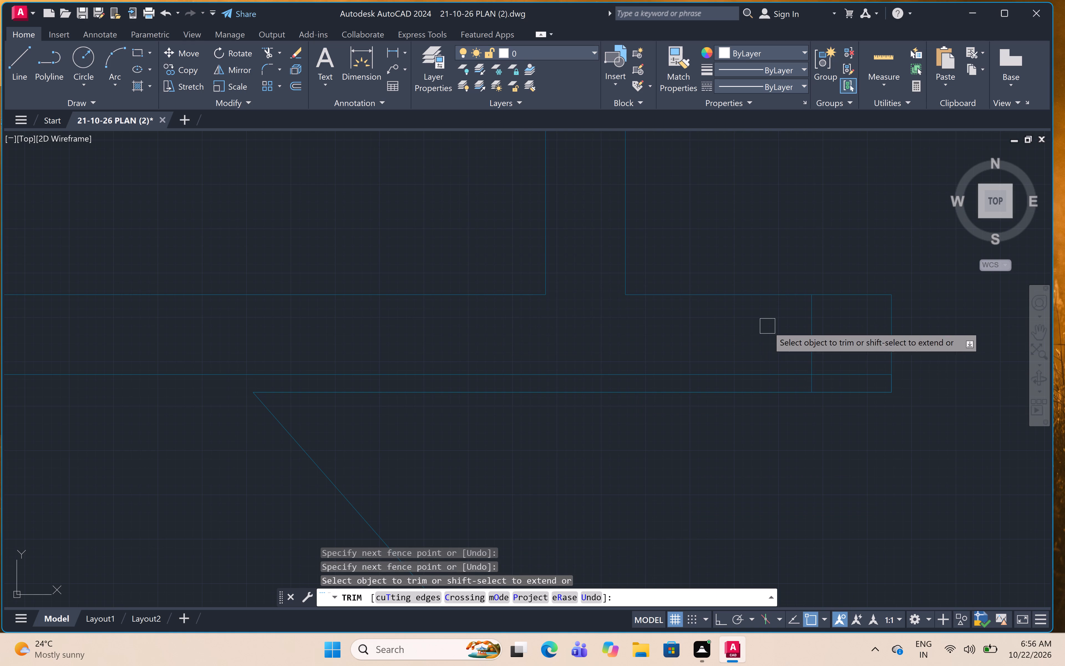
pyautogui.click(777, 312)
pyautogui.click(873, 378)
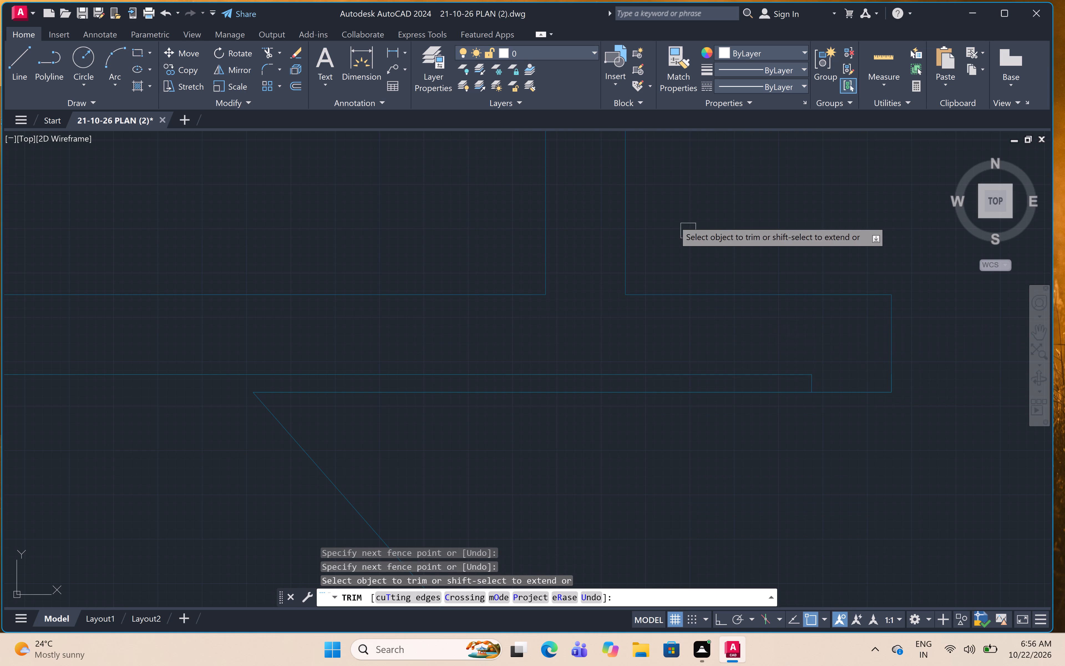
# Trim the overlapping lines at the upper outer corner of the left narrow bath room, beside the door of the 11'3"X12'0" bed room.
pyautogui.scroll(-7, 665, 214)
pyautogui.scroll(6, 686, 344)
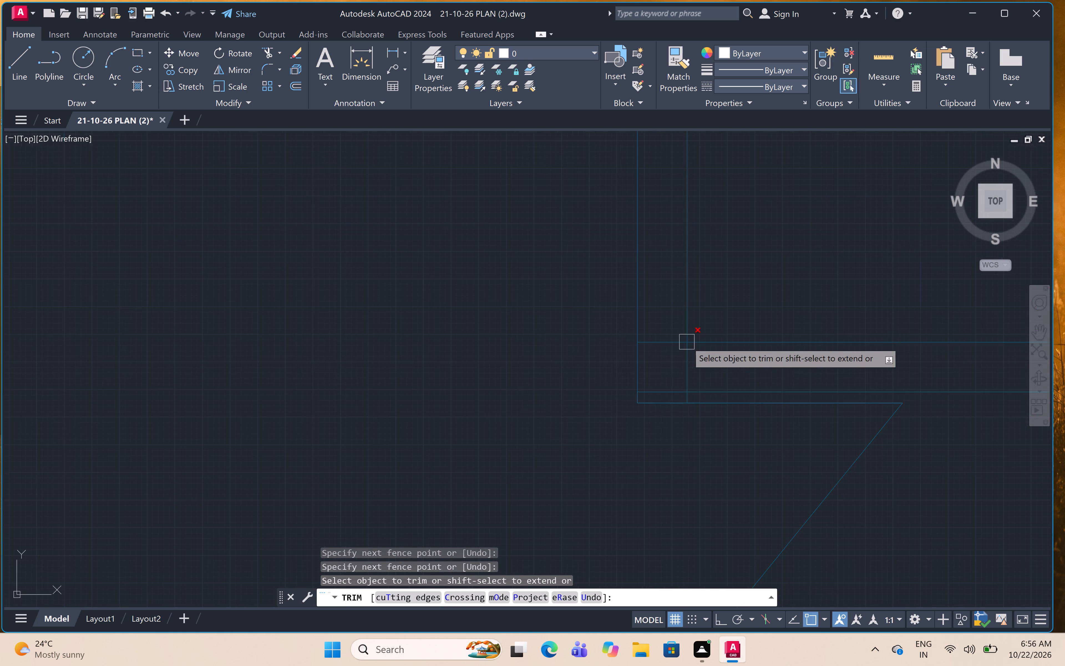
pyautogui.scroll(2, 660, 373)
pyautogui.click(671, 436)
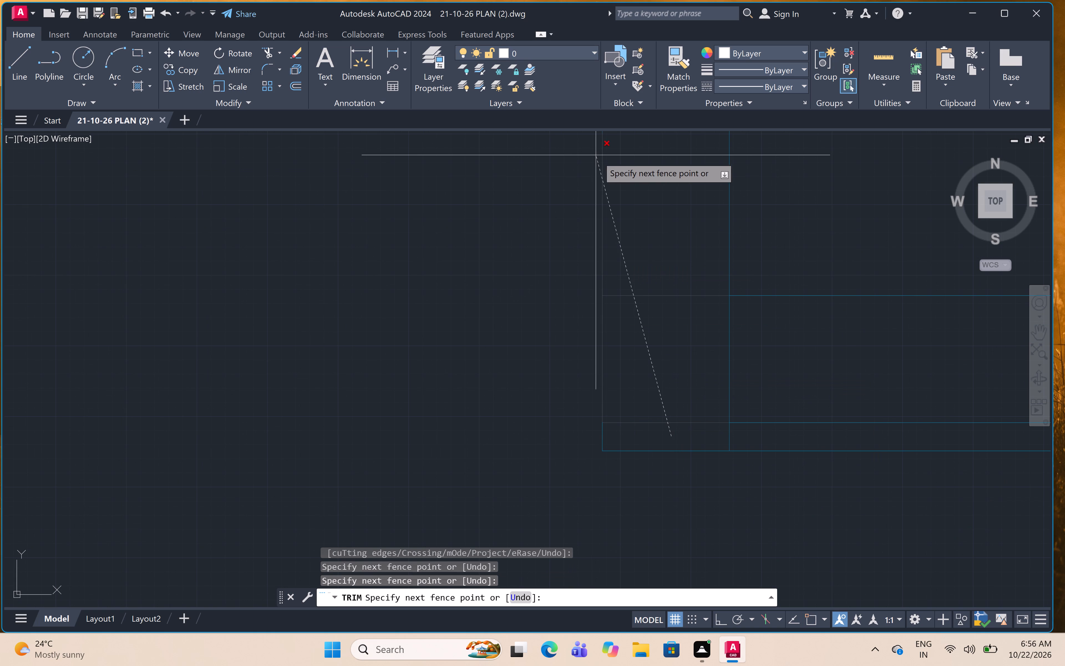
pyautogui.click(651, 214)
pyautogui.click(655, 327)
pyautogui.click(878, 372)
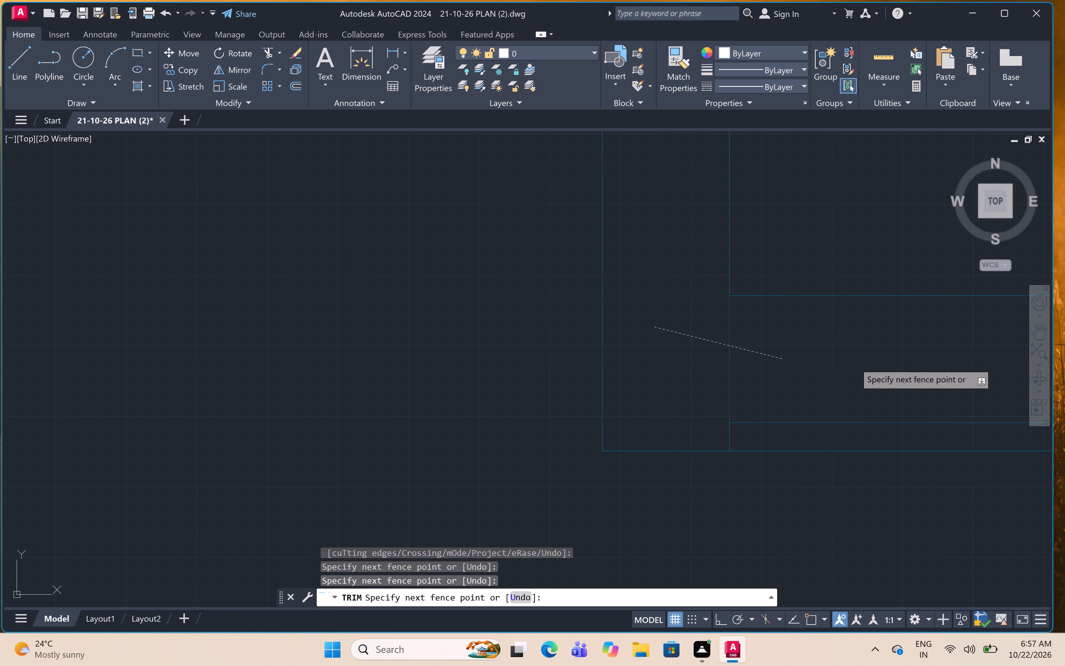
pyautogui.scroll(-6, 526, 189)
pyautogui.click(651, 234)
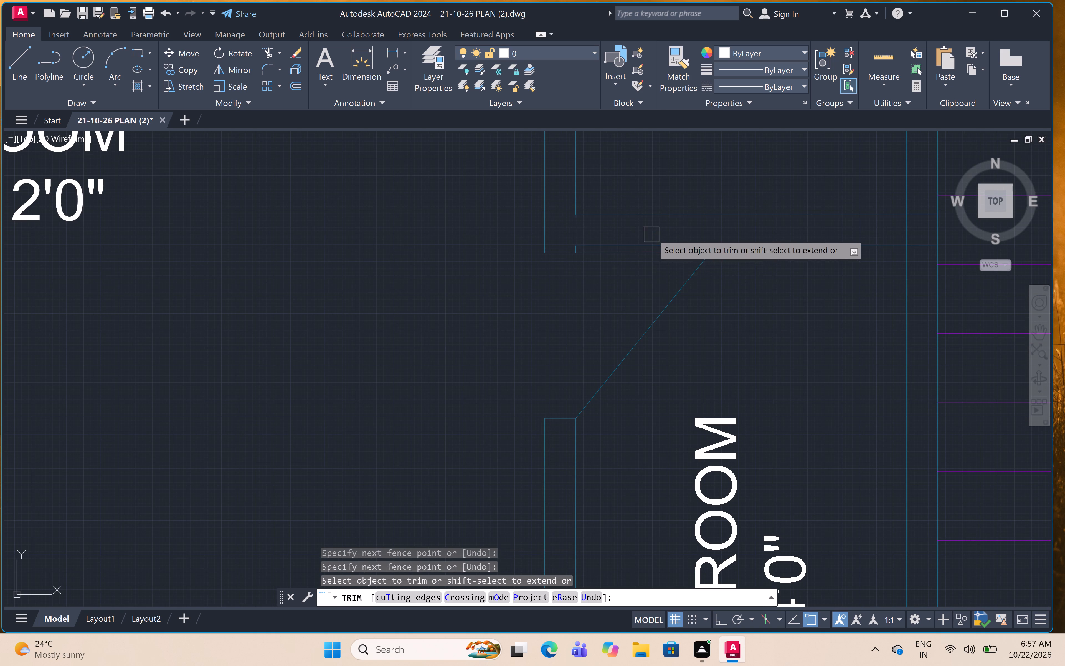
# Trim the crossing lines where the left narrow bath room's upper wall joins the staircase's left wall.
pyautogui.scroll(-5, 523, 231)
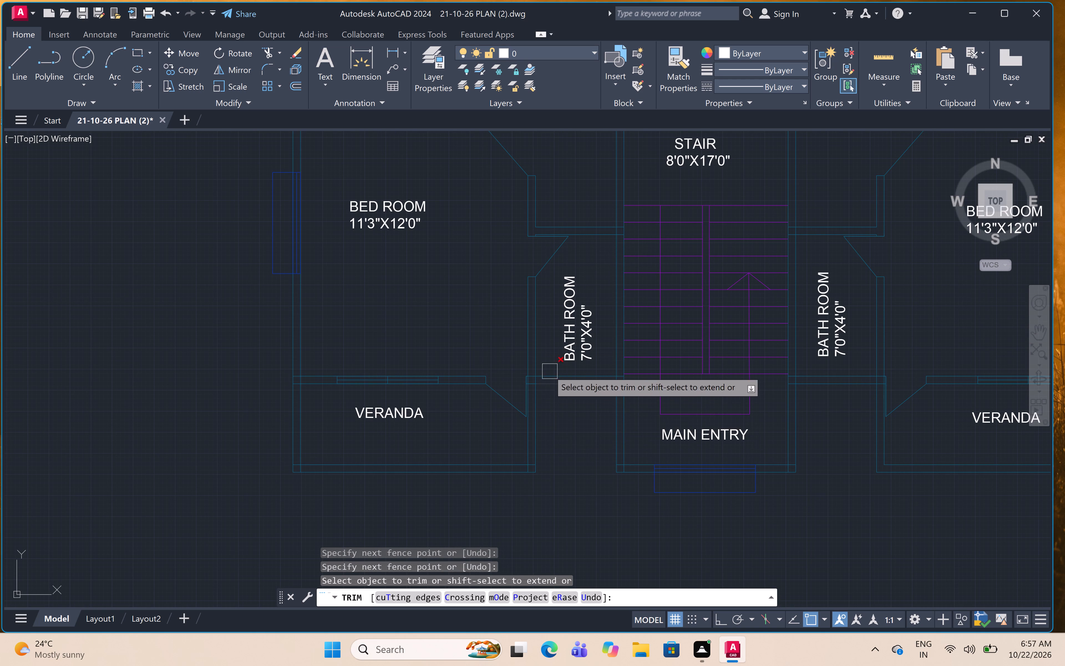
pyautogui.scroll(5, 612, 226)
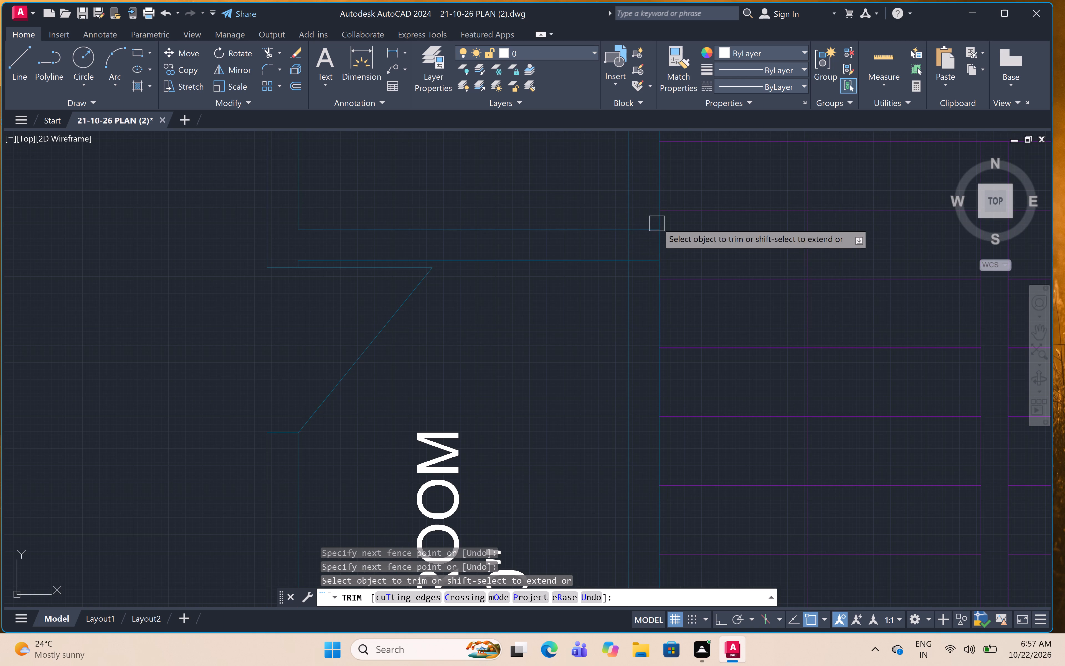
pyautogui.scroll(3, 641, 216)
pyautogui.click(641, 216)
pyautogui.click(652, 434)
pyautogui.click(653, 278)
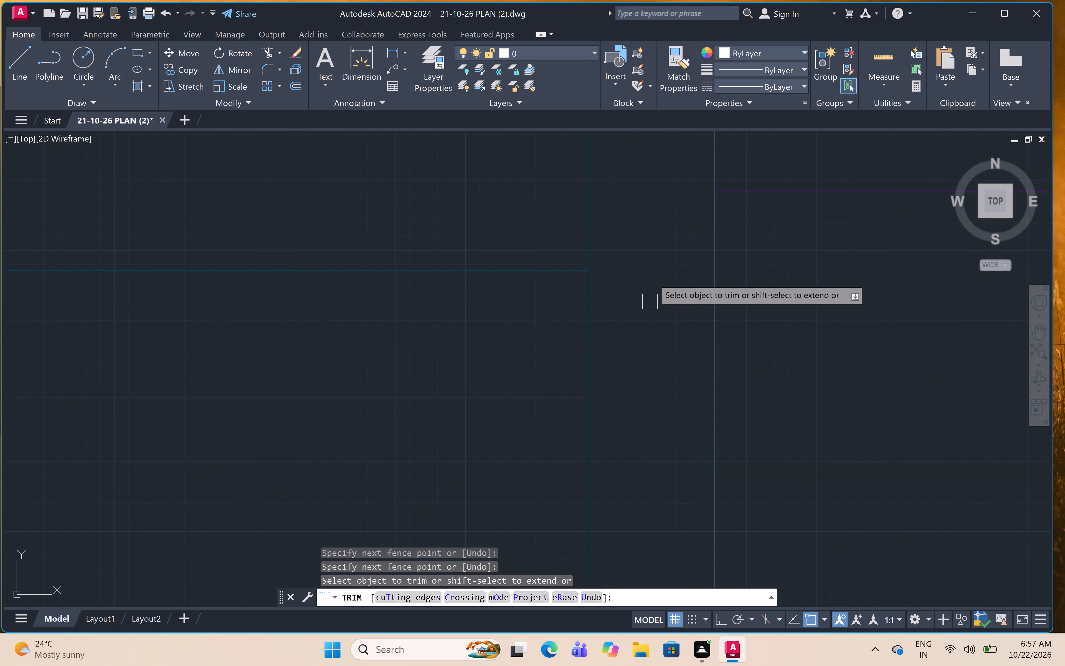
pyautogui.click(505, 325)
pyautogui.scroll(-7, 703, 217)
pyautogui.scroll(-5, 682, 408)
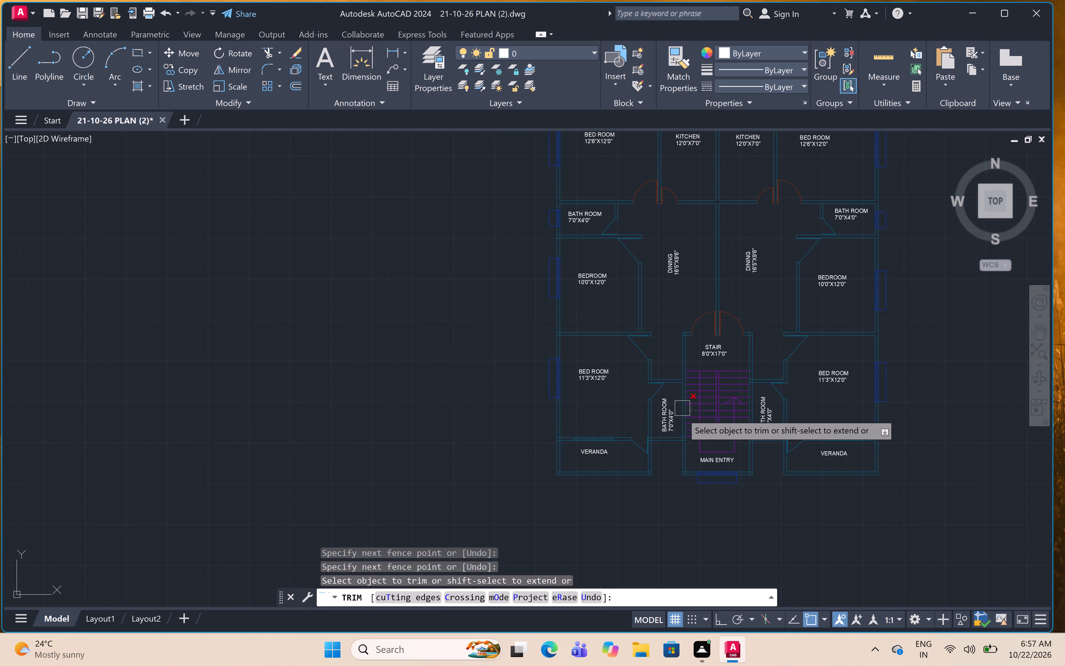
# Trim the crossing lines where the left narrow bath room's lower wall joins the staircase's left wall.
pyautogui.scroll(10, 685, 439)
pyautogui.click(633, 309)
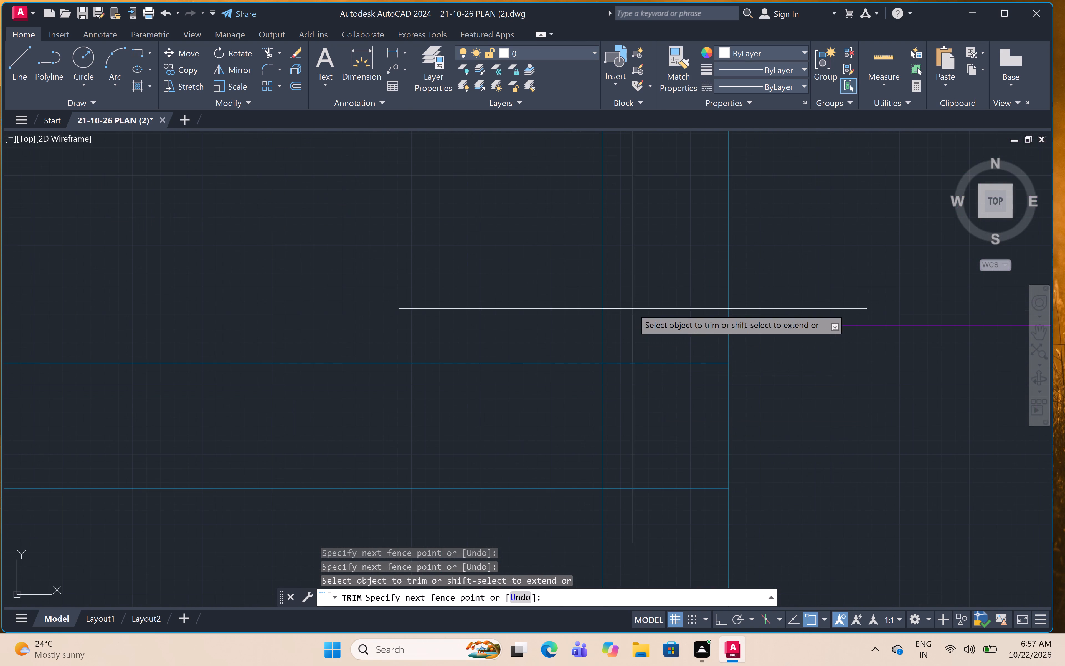
pyautogui.moveTo(648, 553); pyautogui.dragTo(645, 544)
pyautogui.click(618, 433)
pyautogui.click(567, 420)
pyautogui.scroll(-7, 680, 407)
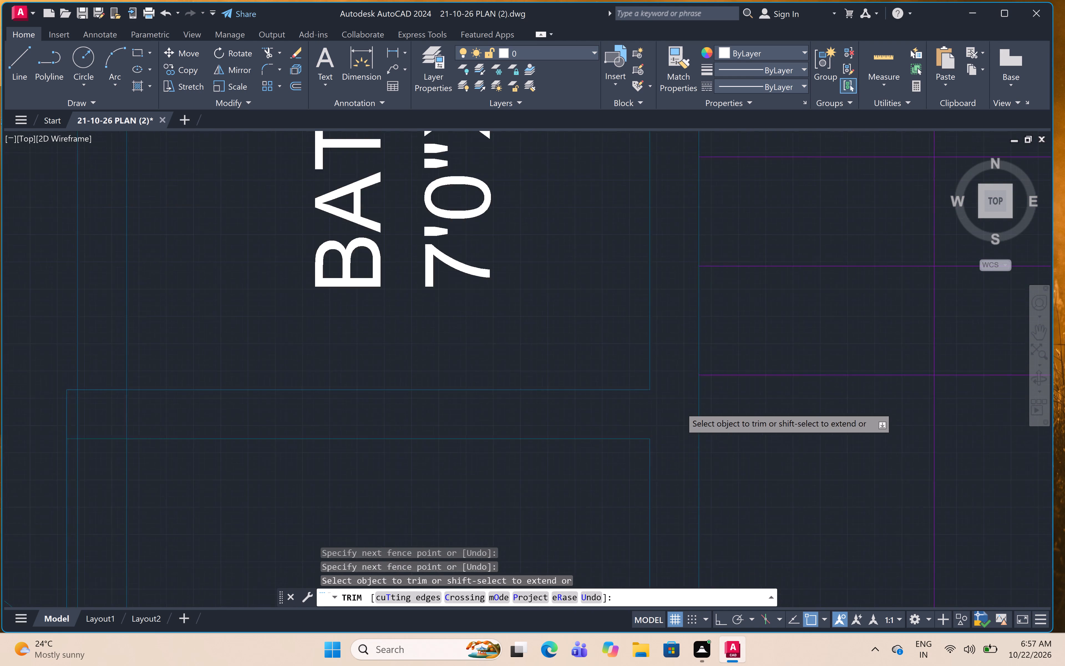
# Trim the crossing lines where the left narrow bath room's lower wall meets the wall it shares with the bed room and veranda.
pyautogui.scroll(5, 278, 429)
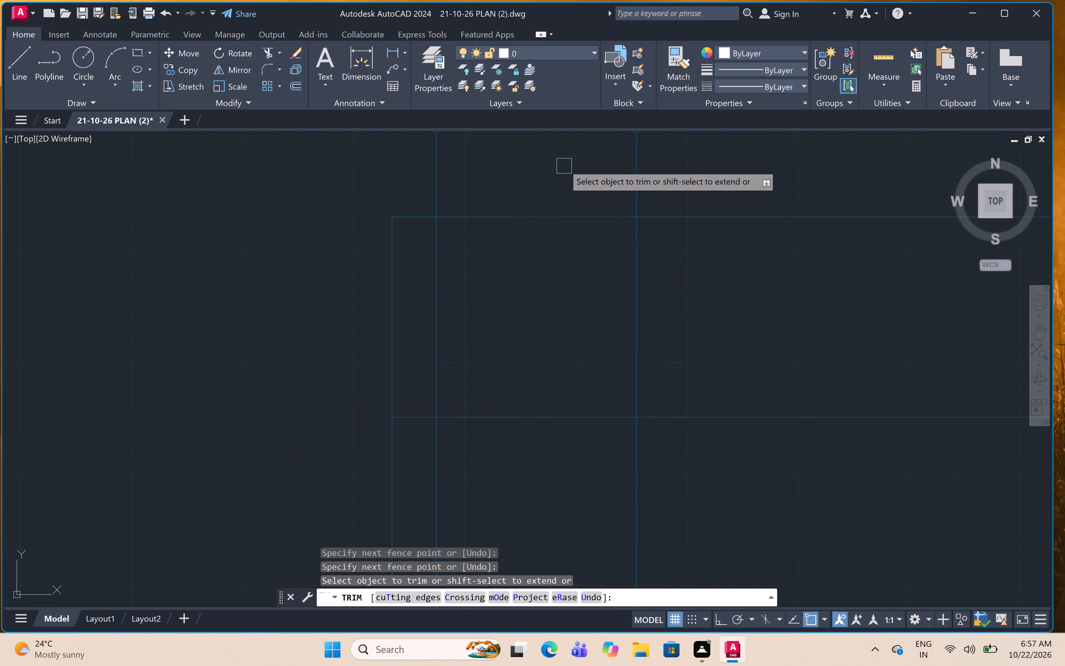
pyautogui.click(561, 165)
pyautogui.click(584, 478)
pyautogui.click(578, 399)
pyautogui.click(707, 358)
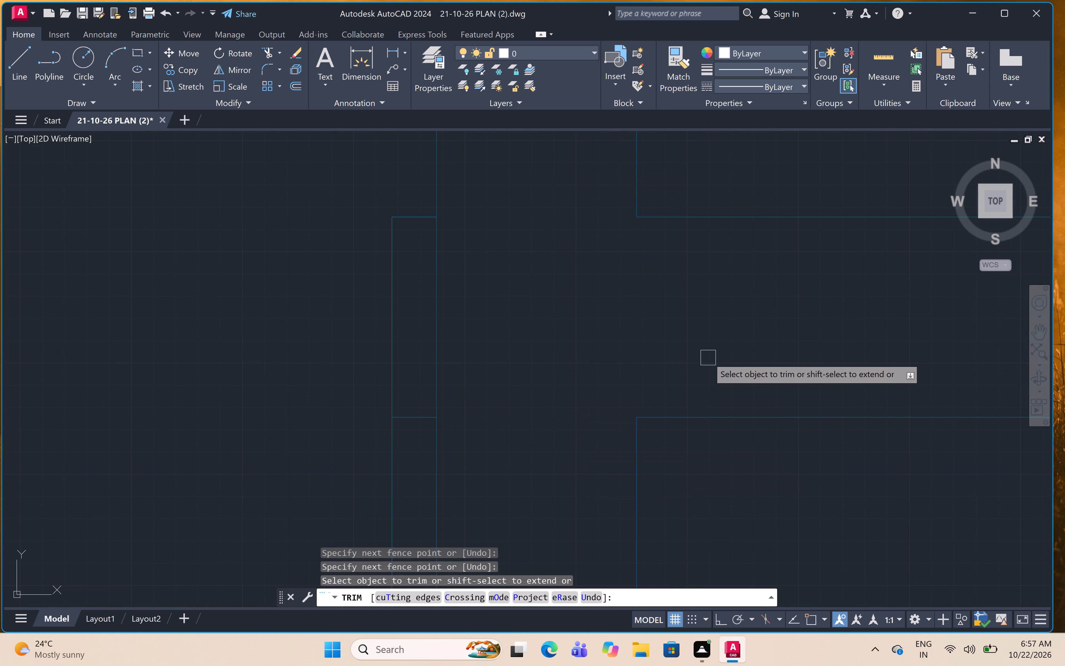
pyautogui.scroll(-11, 519, 239)
# Trim the overlapping lines at the lower left veranda's outer corner nearest the staircase.
pyautogui.scroll(4, 514, 292)
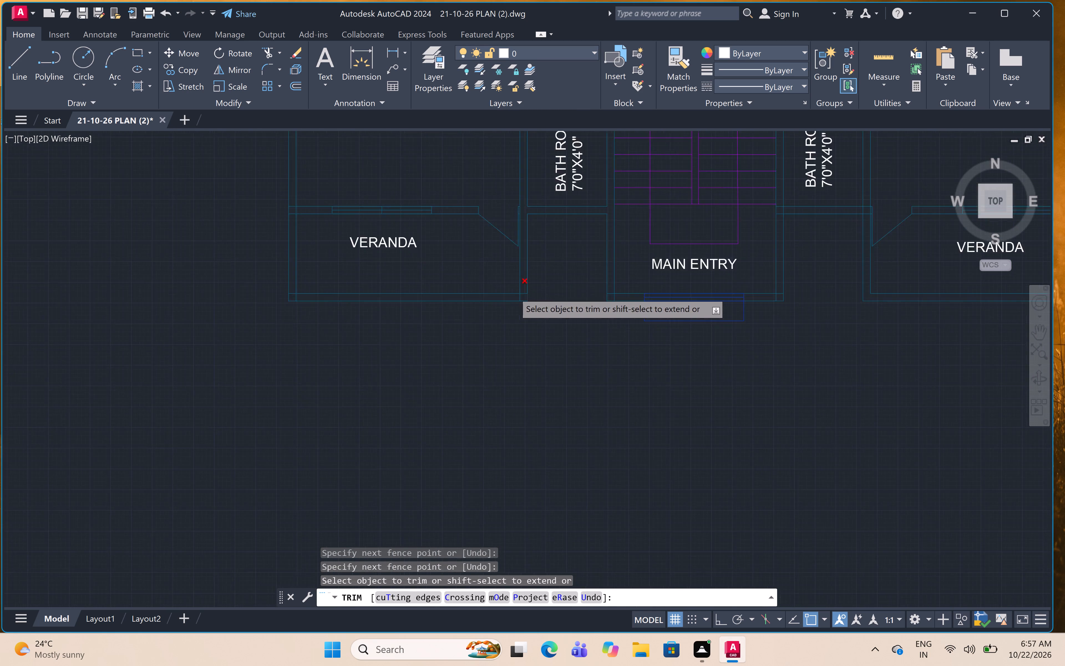
pyautogui.scroll(2, 514, 292)
pyautogui.scroll(4, 541, 287)
pyautogui.click(576, 297)
pyautogui.click(498, 369)
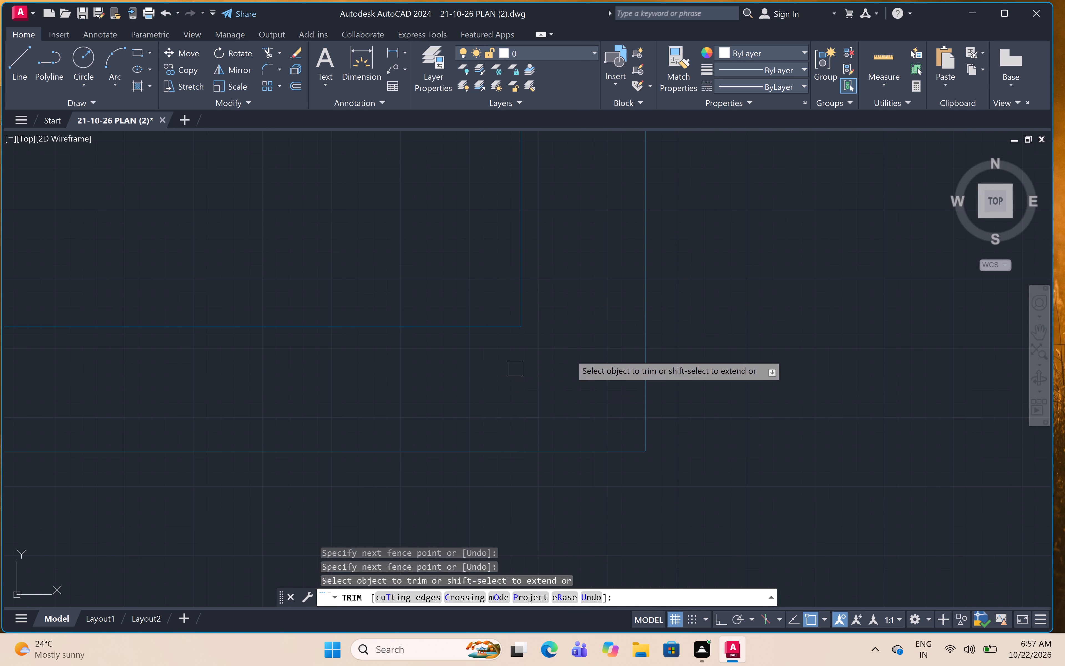
# Trim the overlapping lines at the left veranda's lower outer corner farthest from the staircase.
pyautogui.scroll(-6, 584, 345)
pyautogui.scroll(-4, 529, 319)
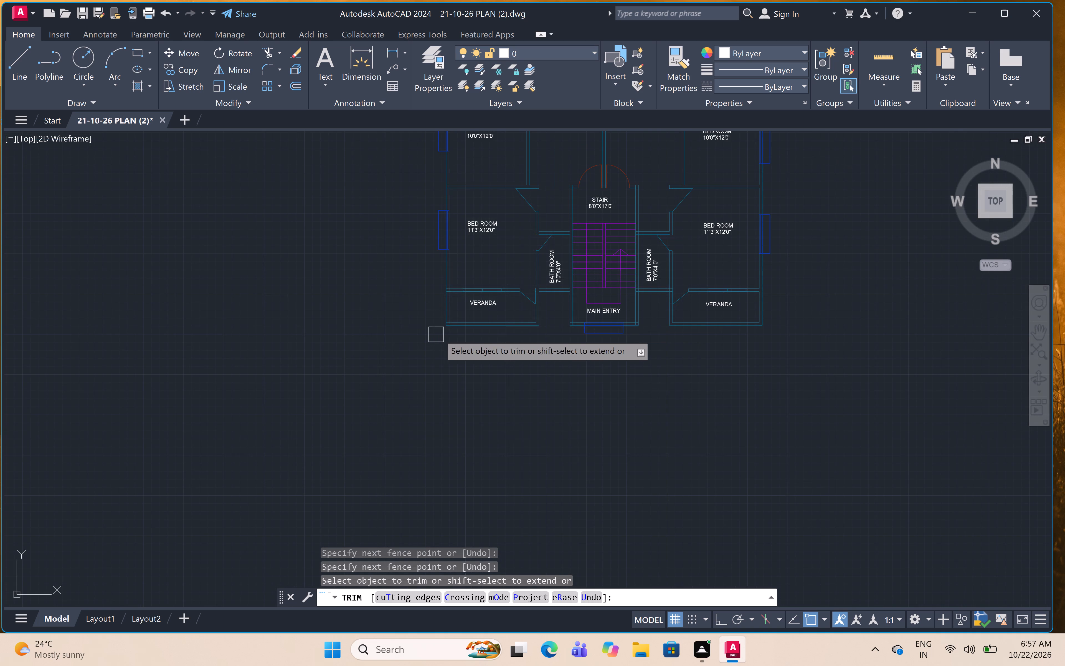
pyautogui.scroll(5, 456, 319)
pyautogui.scroll(4, 423, 355)
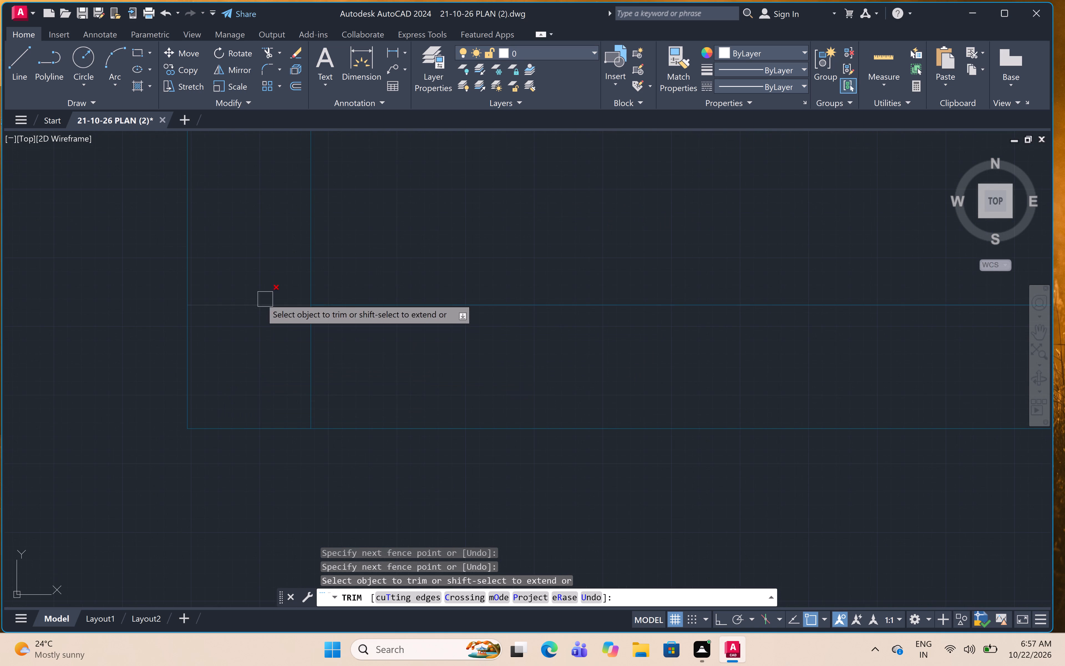
pyautogui.click(242, 283)
pyautogui.click(354, 361)
# Trim the crossing lines where the wall between the left bed room and veranda joins the outer left wall.
pyautogui.scroll(-6, 349, 362)
pyautogui.scroll(-4, 357, 329)
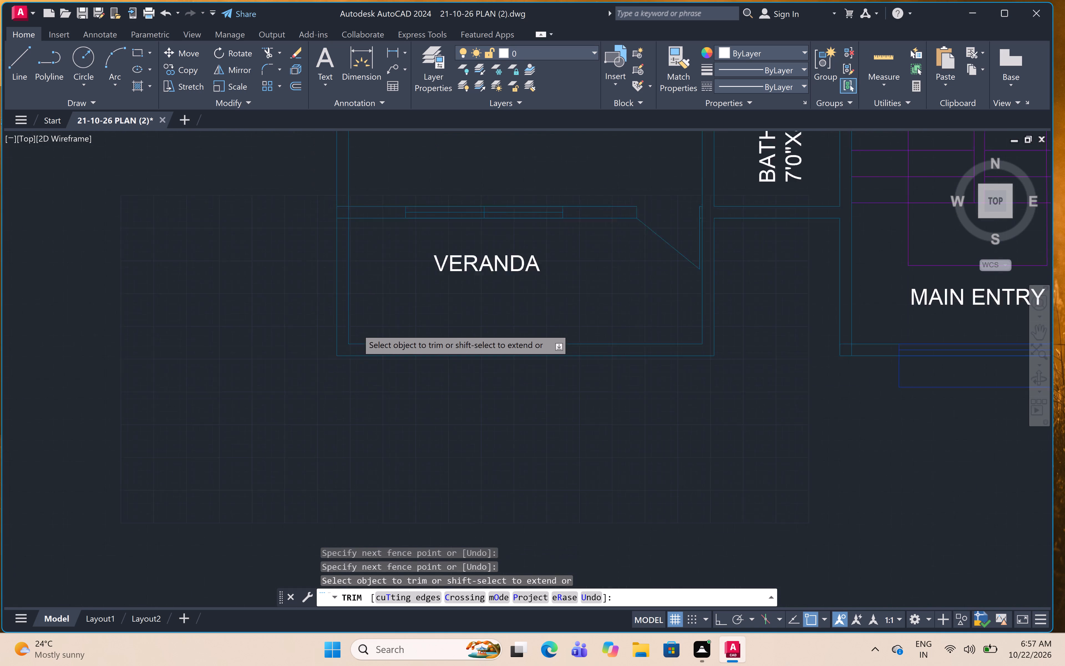
pyautogui.scroll(5, 357, 275)
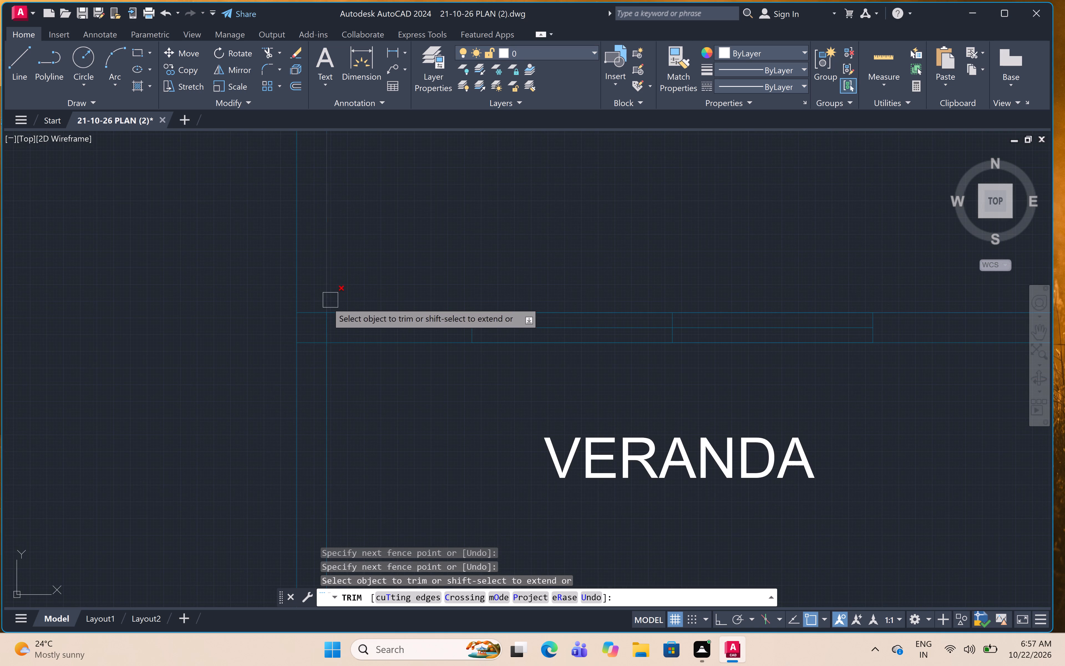
pyautogui.scroll(4, 315, 310)
pyautogui.click(313, 297)
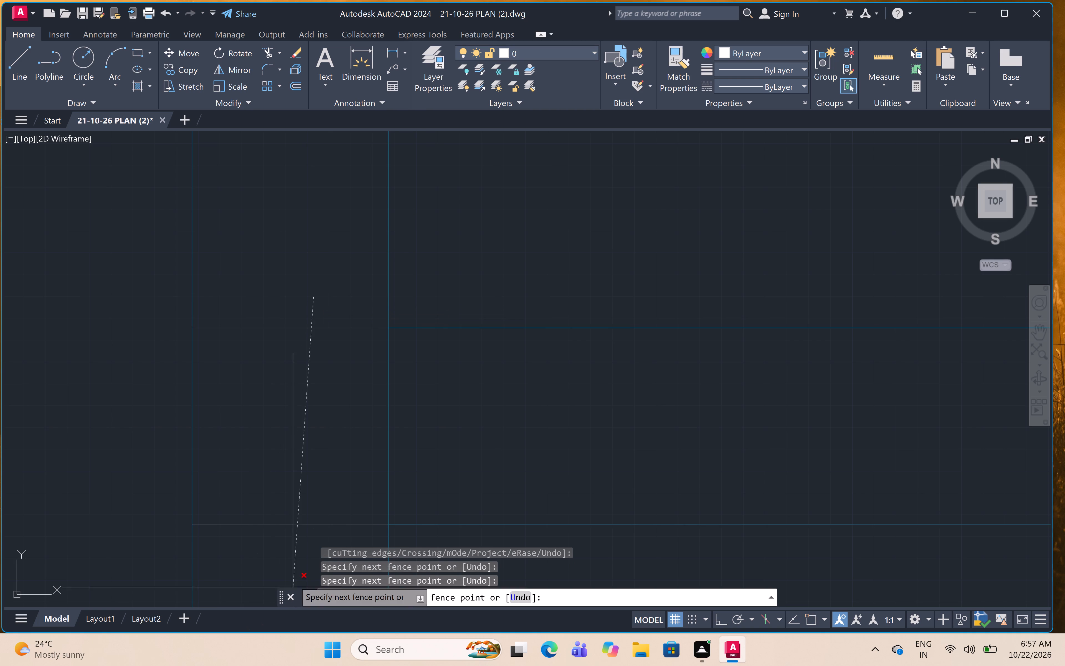
pyautogui.click(288, 563)
pyautogui.click(309, 443)
pyautogui.click(444, 435)
# Trim the leftover vertical line at the junction beside the left veranda's door and the narrow bath room's lower wall.
pyautogui.scroll(-7, 417, 407)
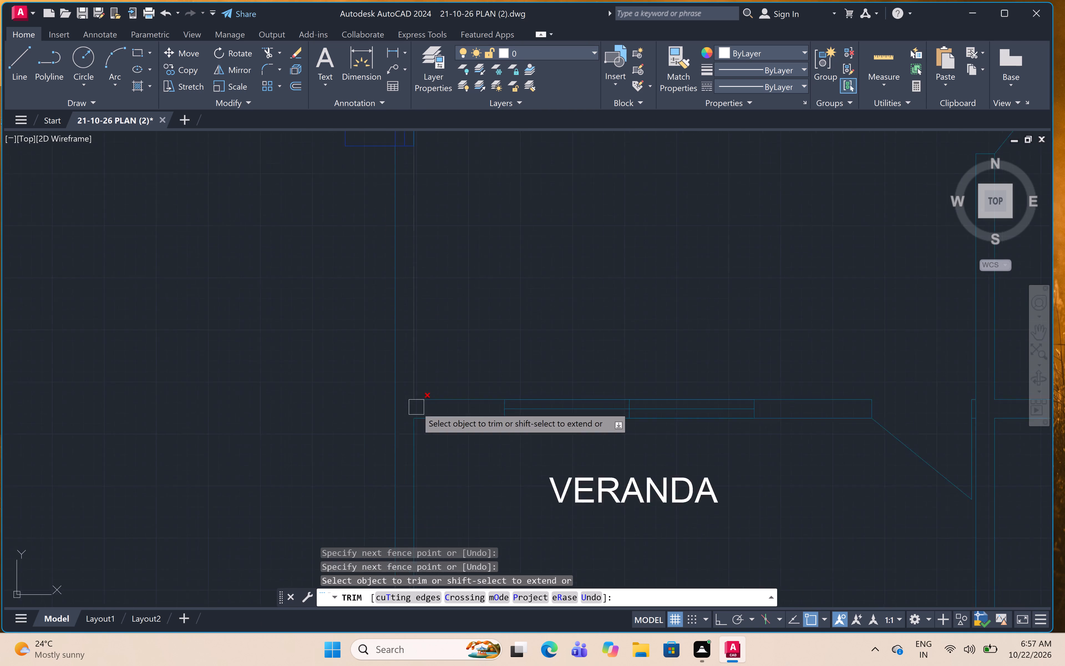
pyautogui.scroll(-4, 416, 407)
pyautogui.scroll(5, 548, 409)
pyautogui.scroll(5, 593, 402)
pyautogui.scroll(-2, 588, 401)
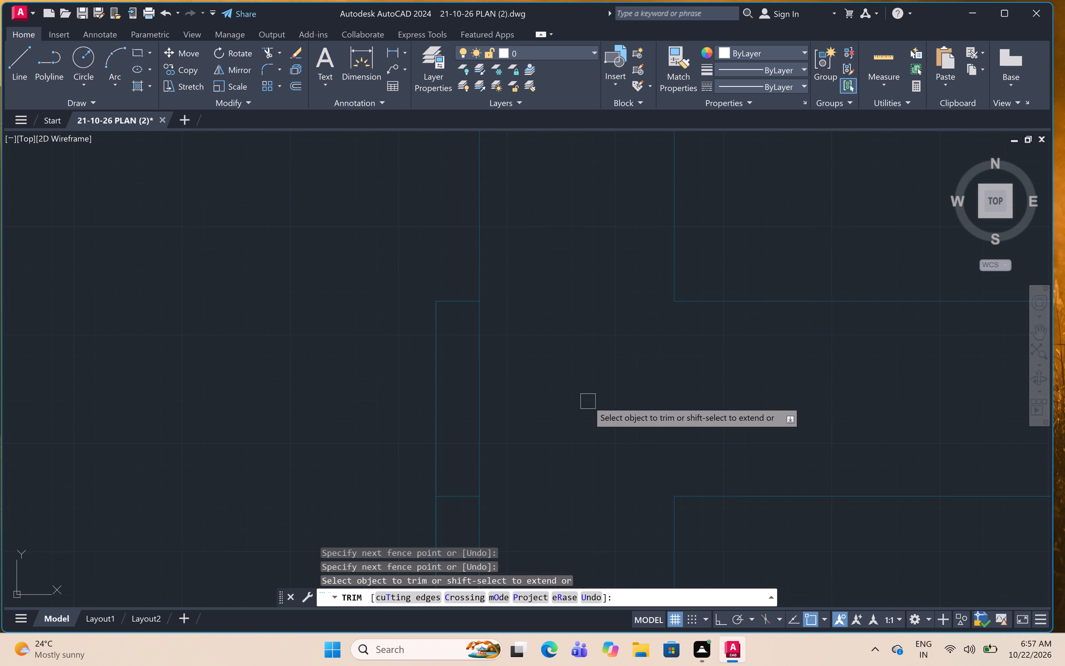
pyautogui.scroll(-1, 588, 401)
pyautogui.scroll(3, 559, 418)
pyautogui.click(558, 405)
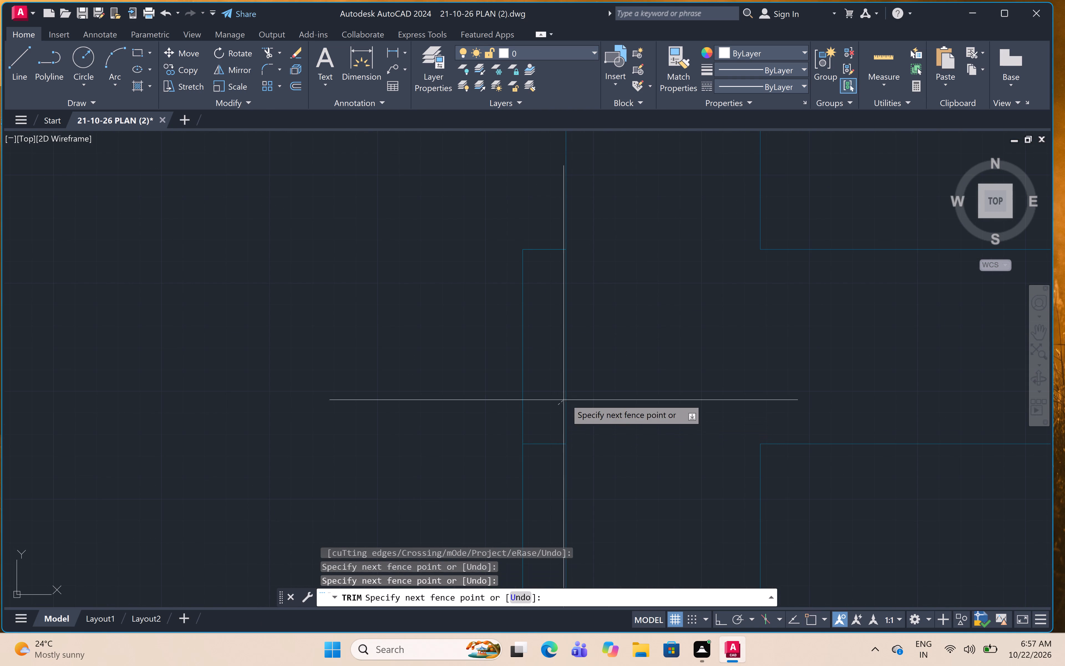
pyautogui.click(575, 396)
# Trim the crossing lines where the right narrow bath room's upper wall joins the staircase's right wall.
pyautogui.scroll(-8, 574, 361)
pyautogui.scroll(-5, 613, 367)
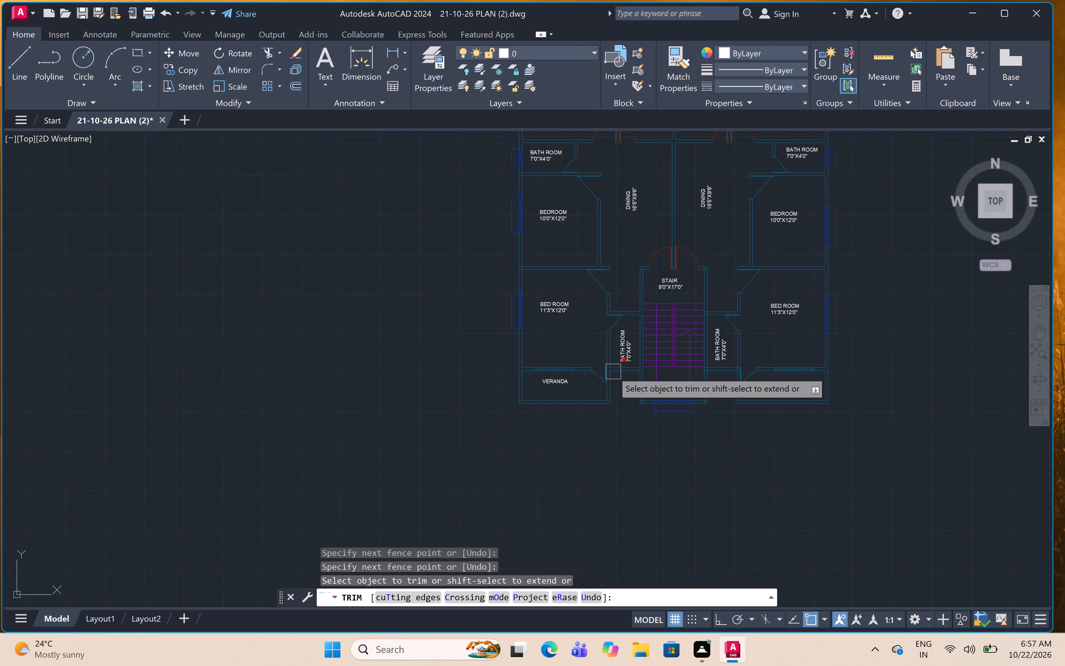
pyautogui.scroll(6, 712, 321)
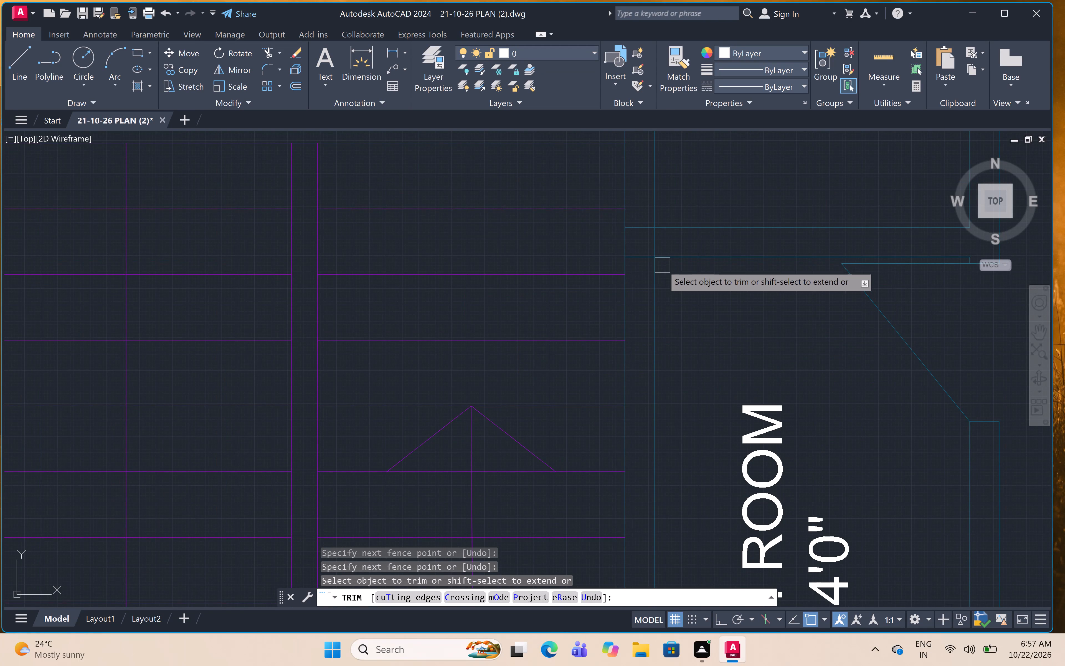
pyautogui.scroll(1, 638, 195)
pyautogui.click(650, 232)
pyautogui.click(653, 335)
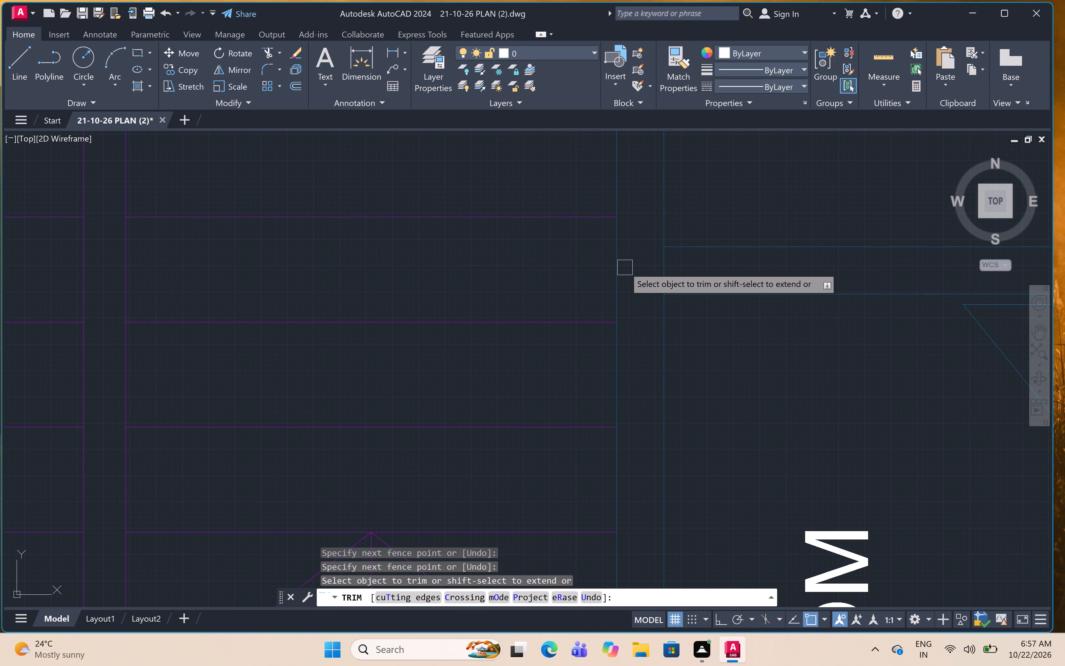
pyautogui.click(625, 267)
pyautogui.click(731, 261)
# Trim the crossing lines where the right narrow bath room's lower wall joins the staircase's right wall.
pyautogui.scroll(-7, 711, 247)
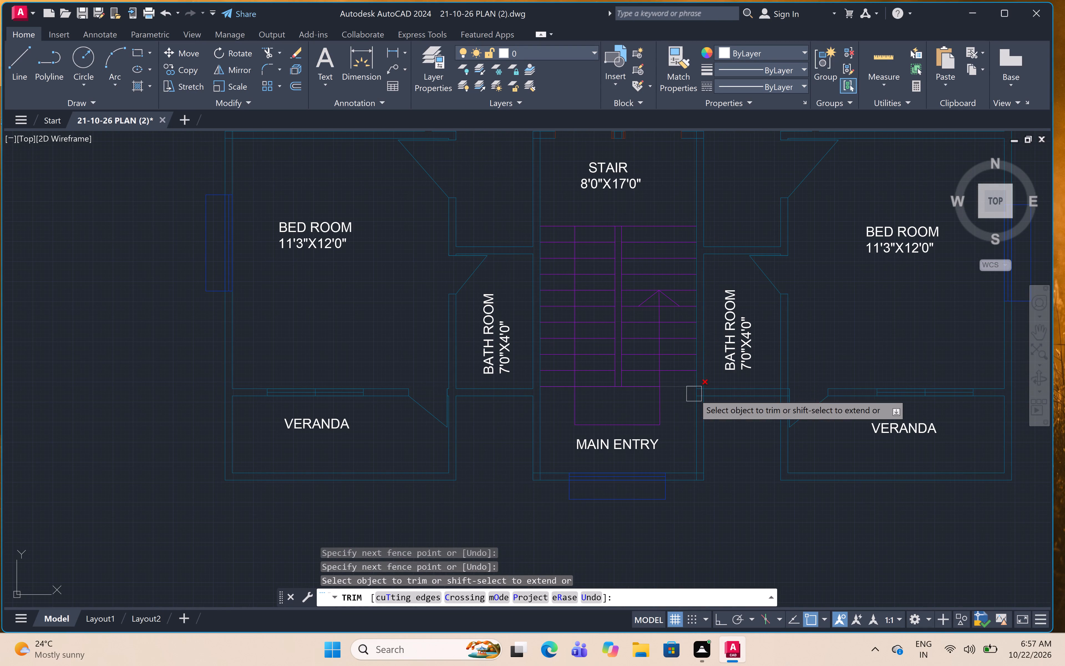
pyautogui.scroll(7, 696, 391)
pyautogui.click(745, 312)
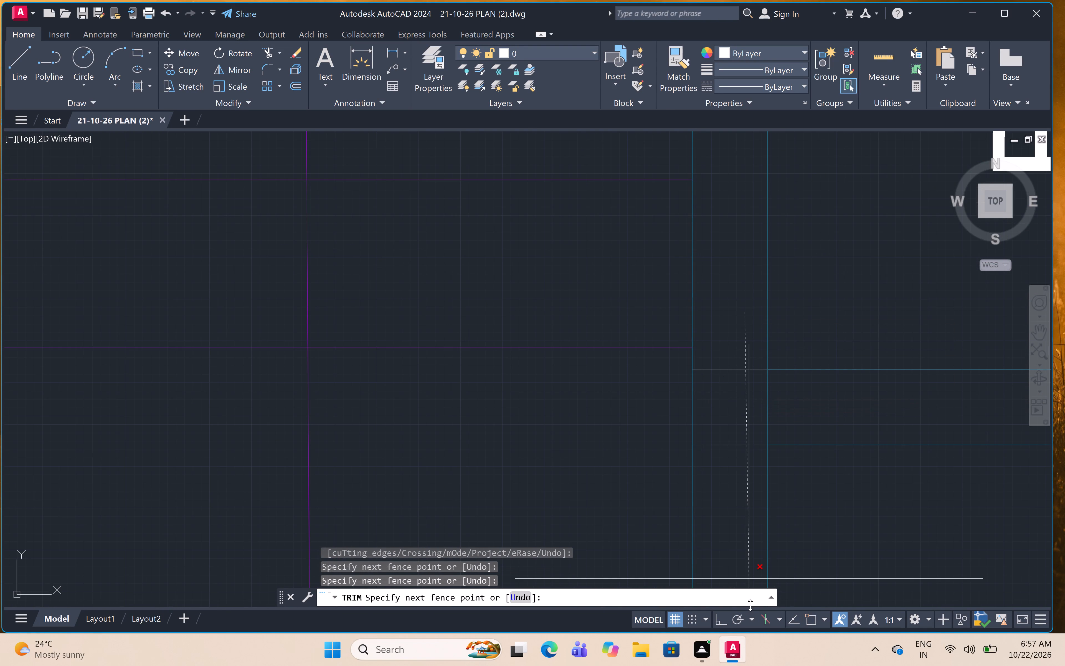
pyautogui.click(731, 547)
pyautogui.click(745, 433)
pyautogui.click(806, 394)
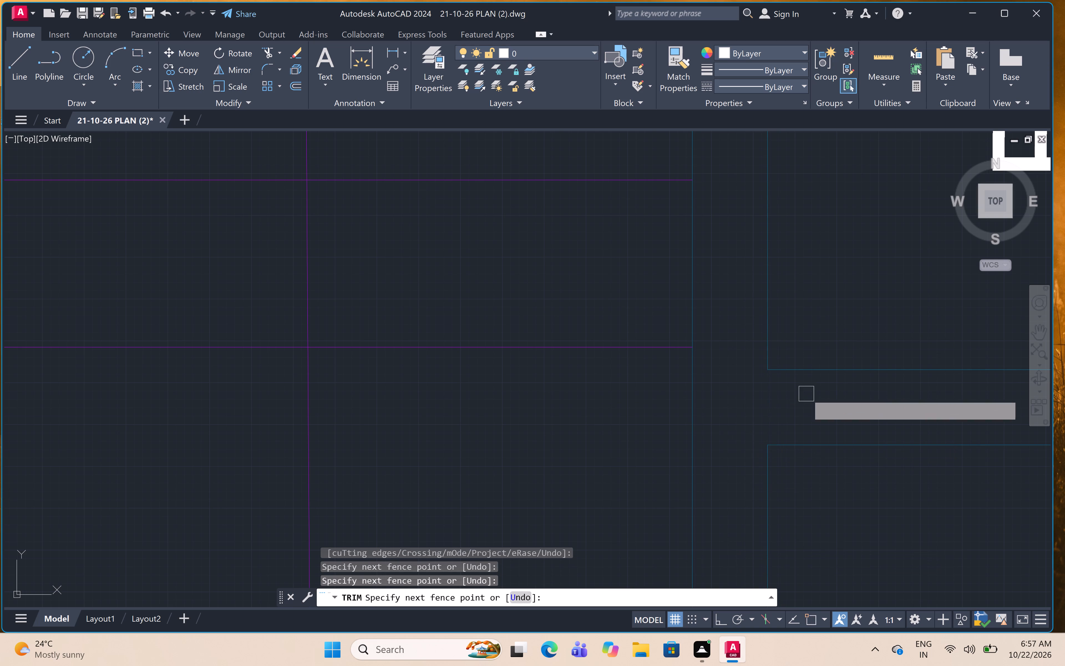
# Trim the overlapping wall lines at the main entry's lower right corner.
pyautogui.scroll(-8, 782, 370)
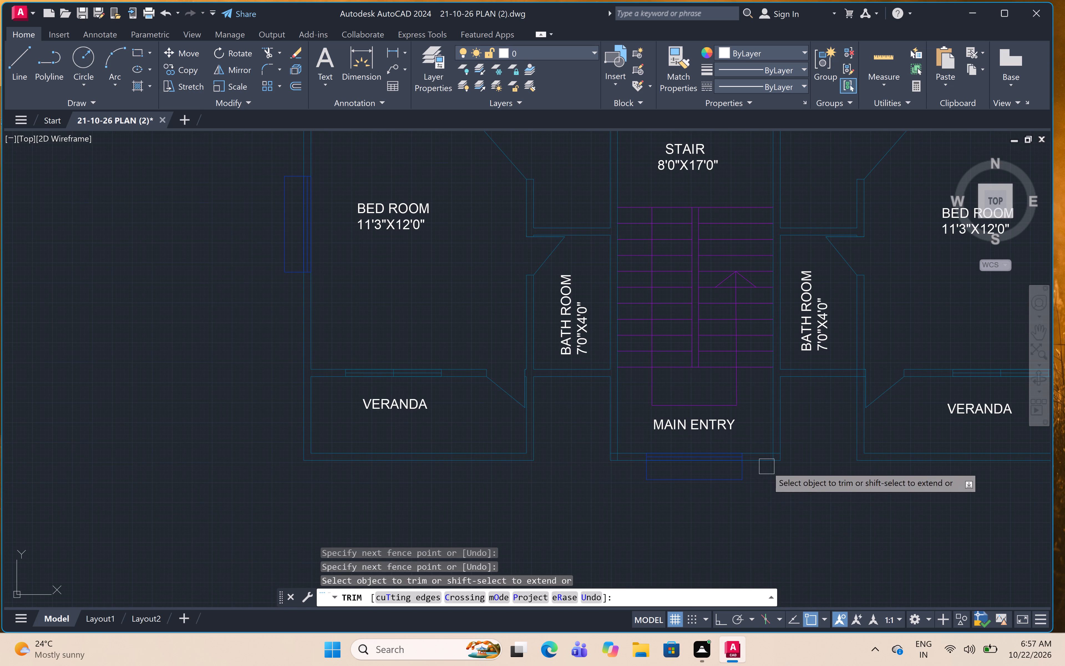
pyautogui.scroll(8, 775, 453)
pyautogui.click(795, 438)
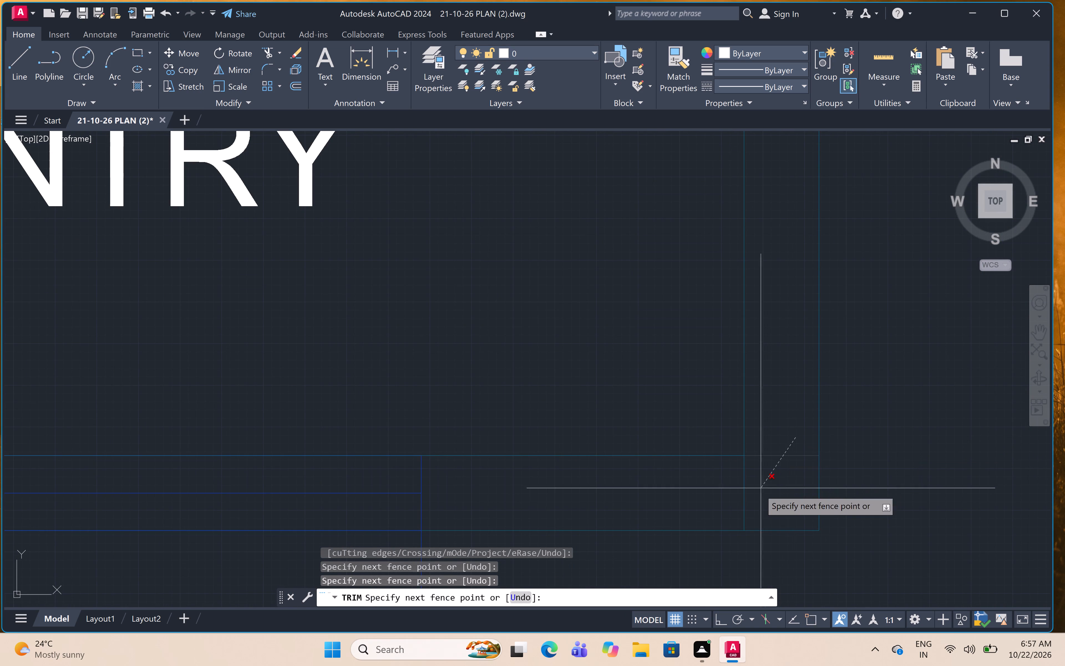
pyautogui.click(730, 508)
# Trim the overlapping wall lines at the main entry's lower left corner.
pyautogui.scroll(-6, 801, 460)
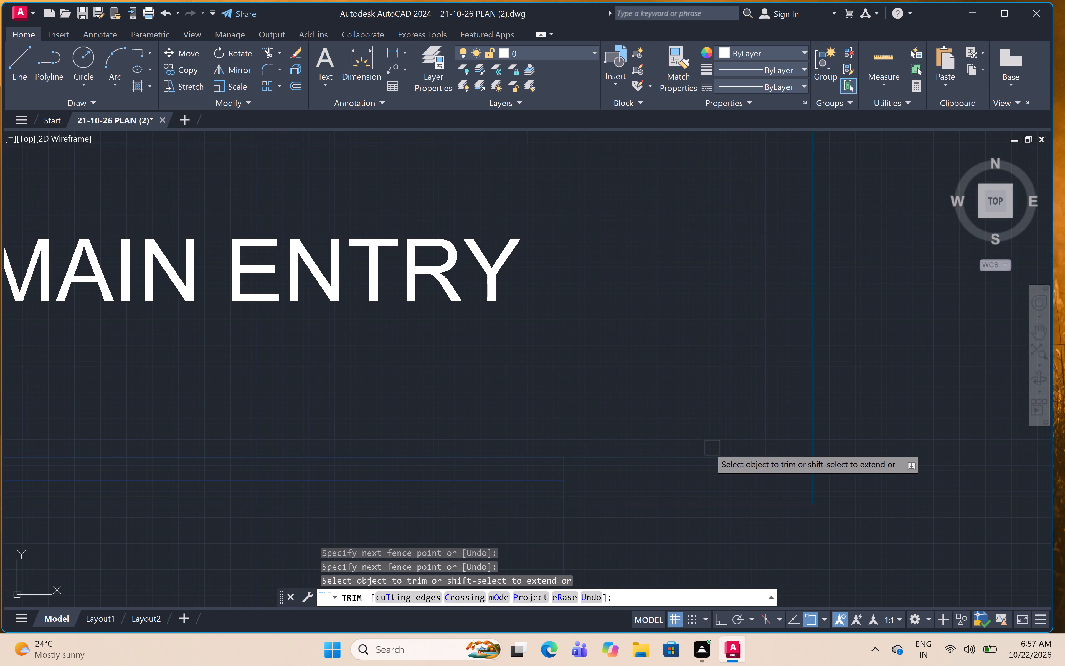
pyautogui.scroll(-4, 883, 491)
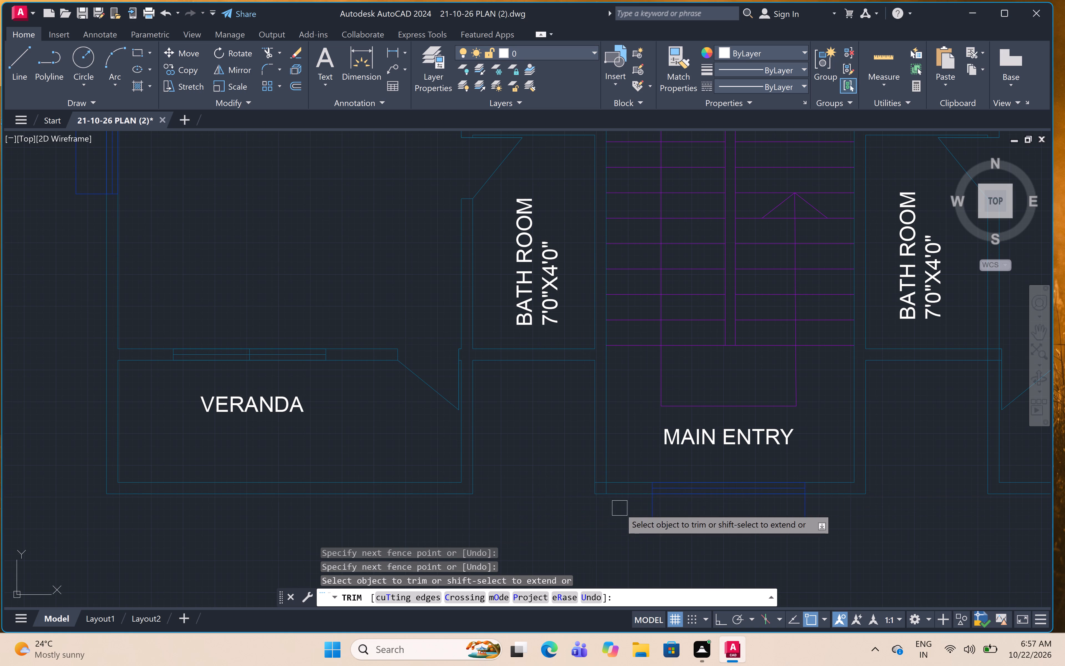
pyautogui.scroll(7, 613, 489)
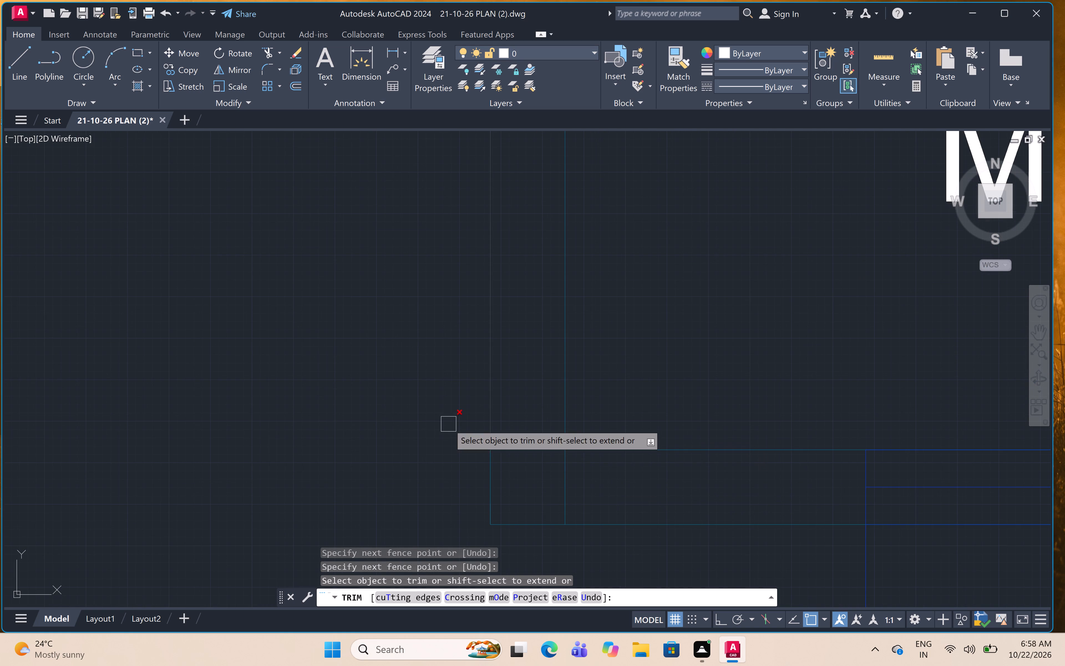
pyautogui.click(509, 427)
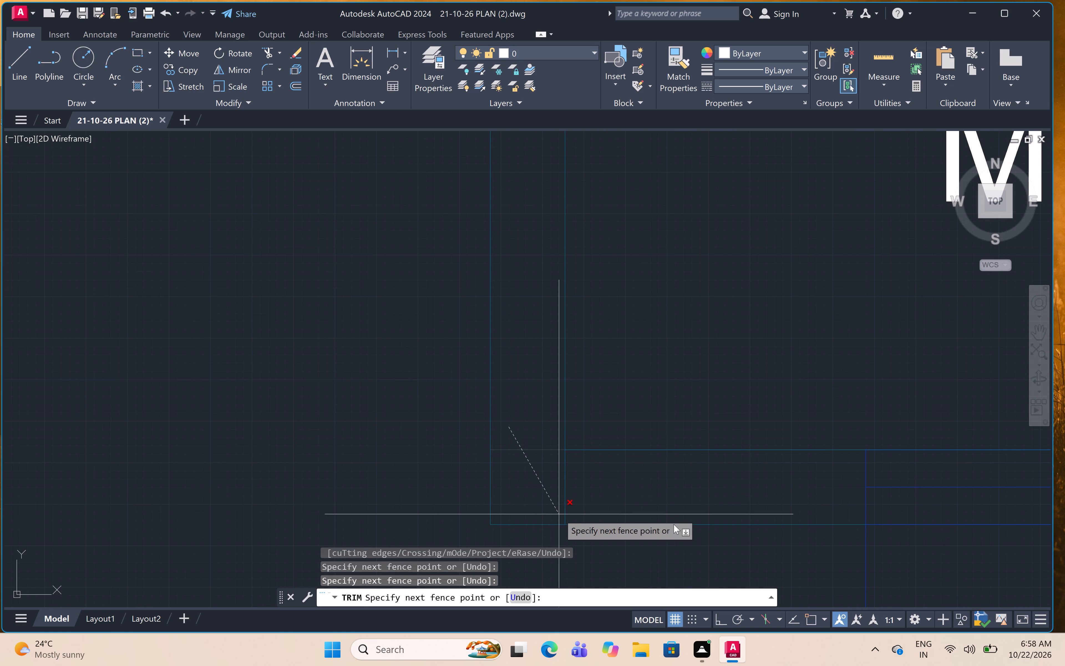
pyautogui.click(620, 510)
# Trim the overlapping wall lines at the staircase's upper left corner beside the entrance door.
pyautogui.scroll(-9, 620, 510)
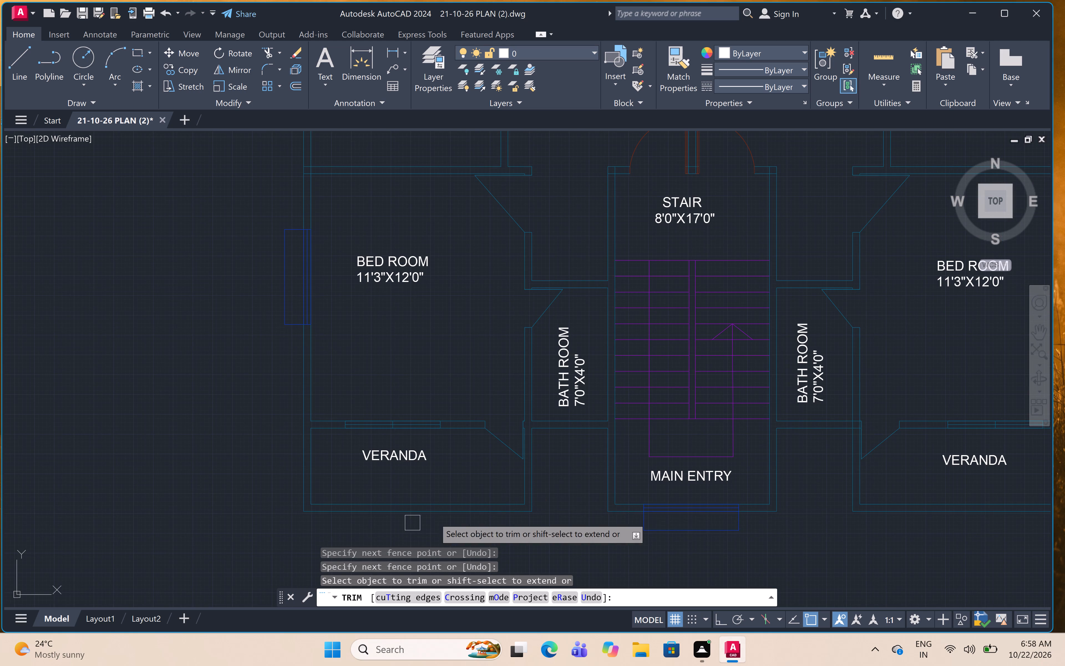
pyautogui.scroll(-1, 566, 493)
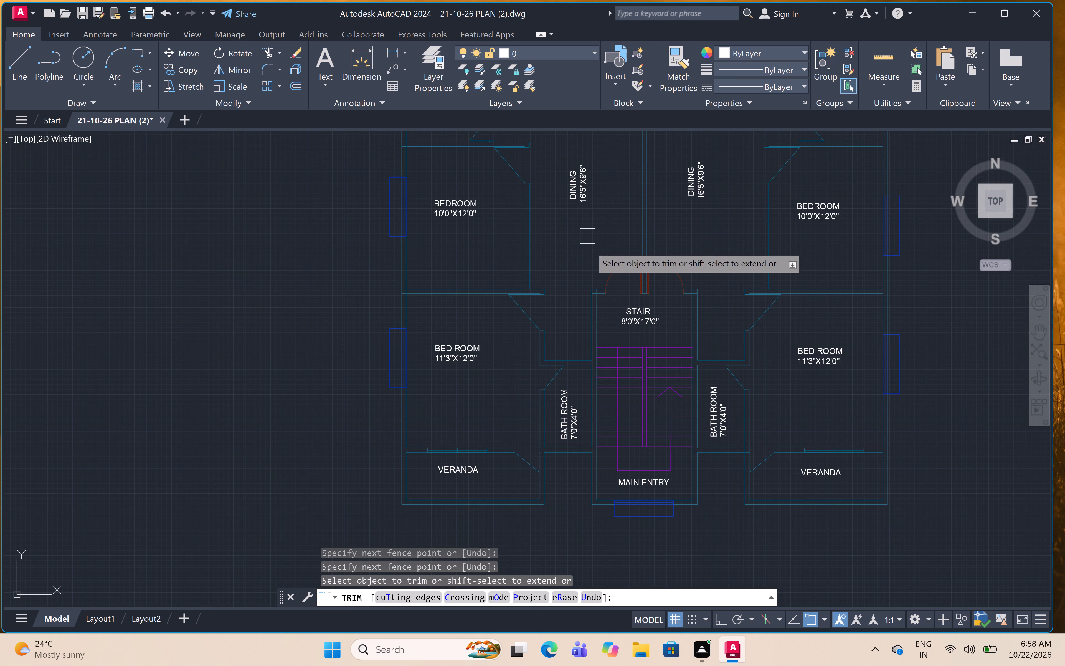
pyautogui.scroll(6, 595, 287)
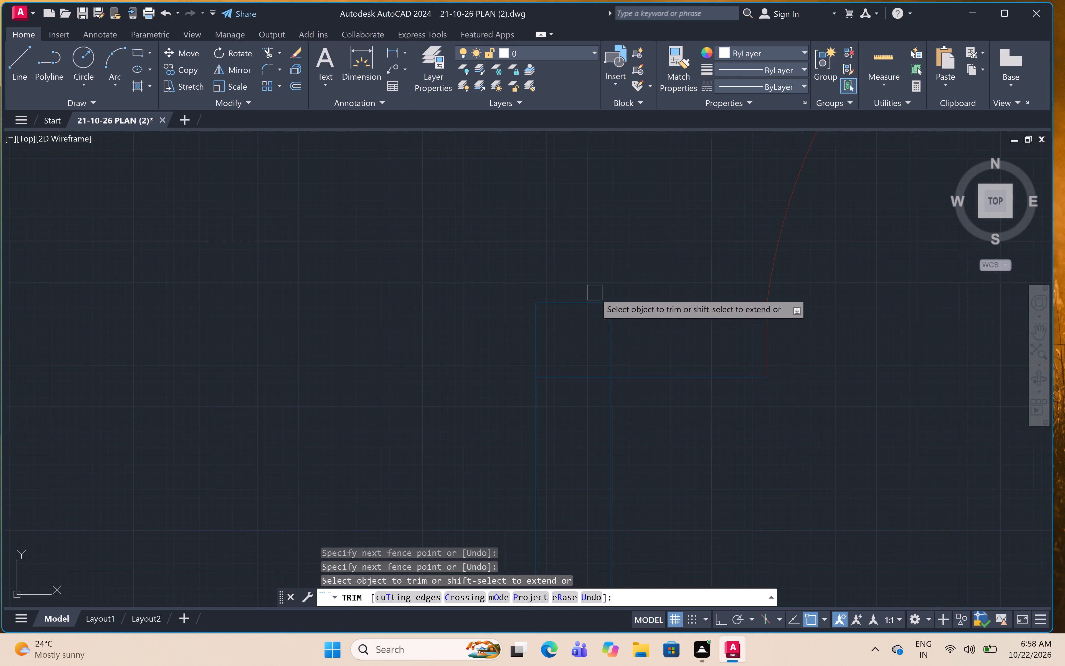
pyautogui.click(627, 327)
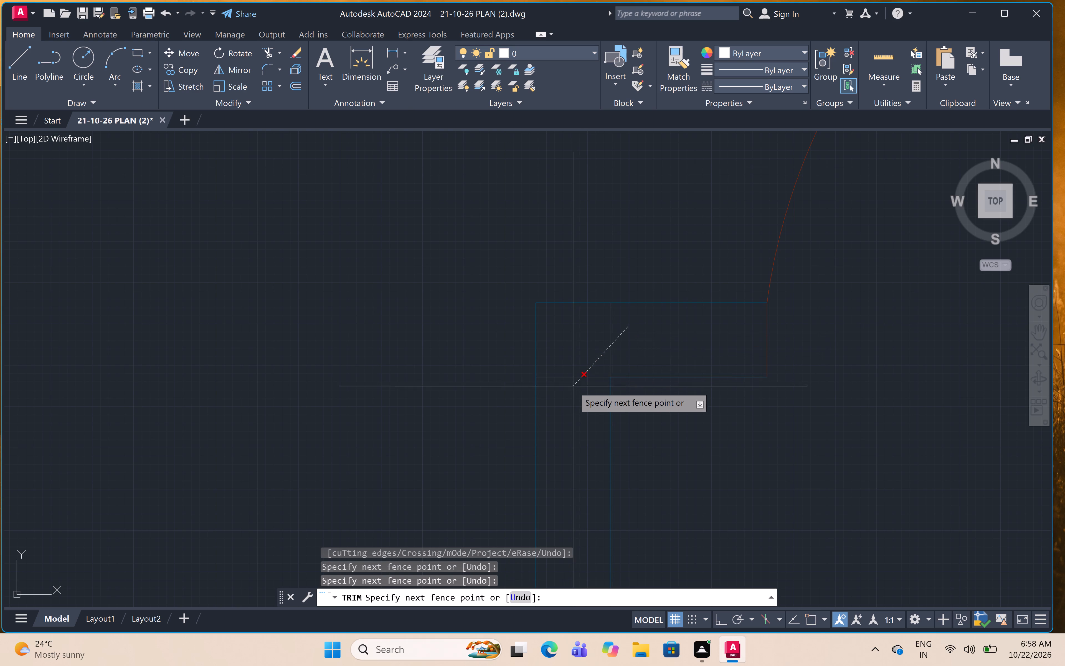
pyautogui.click(573, 386)
# Trim the overlapping wall lines at the staircase's upper right corner beside the entrance door.
pyautogui.scroll(-7, 553, 311)
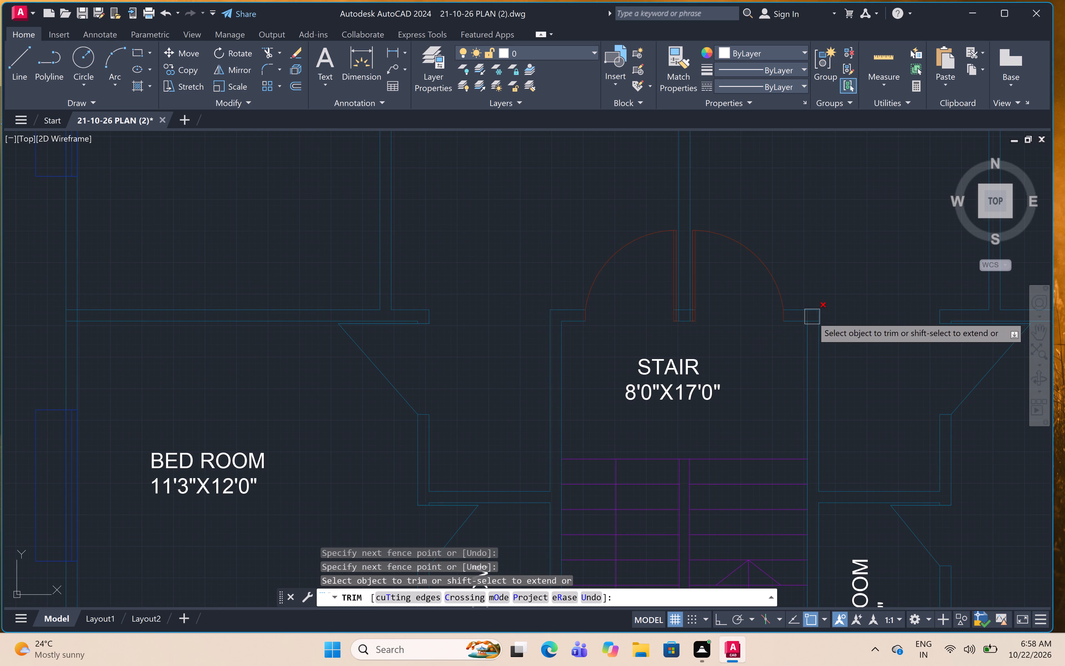
pyautogui.scroll(7, 812, 317)
pyautogui.click(739, 282)
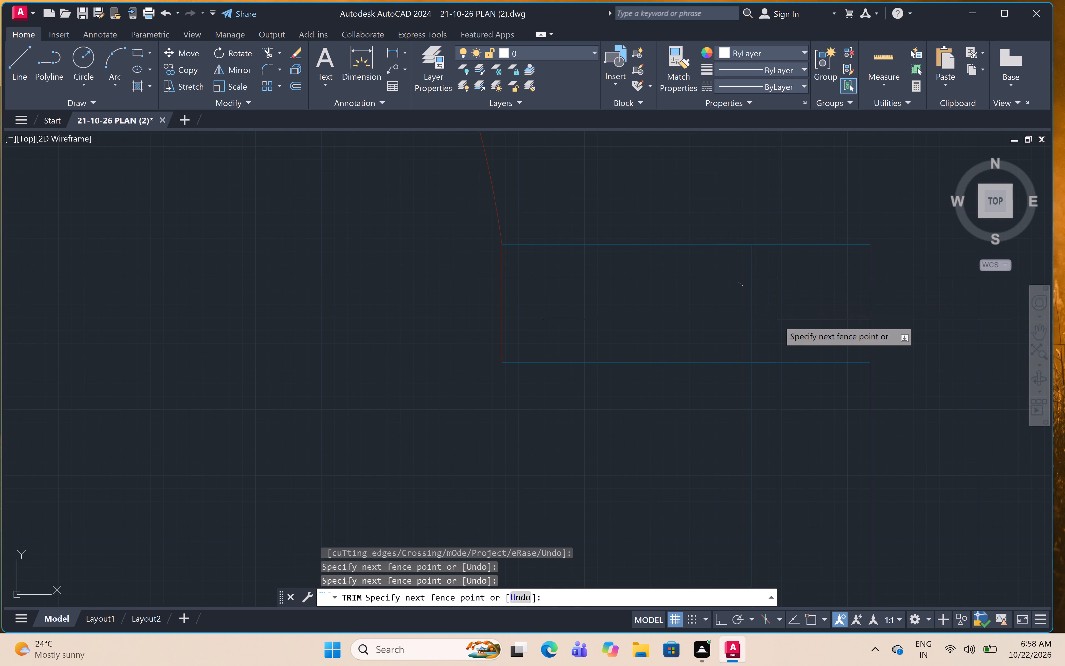
pyautogui.click(808, 365)
# Trim the crossing lines where the partition between the dining rooms meets the staircase's upper wall between the two doors.
pyautogui.scroll(-7, 791, 311)
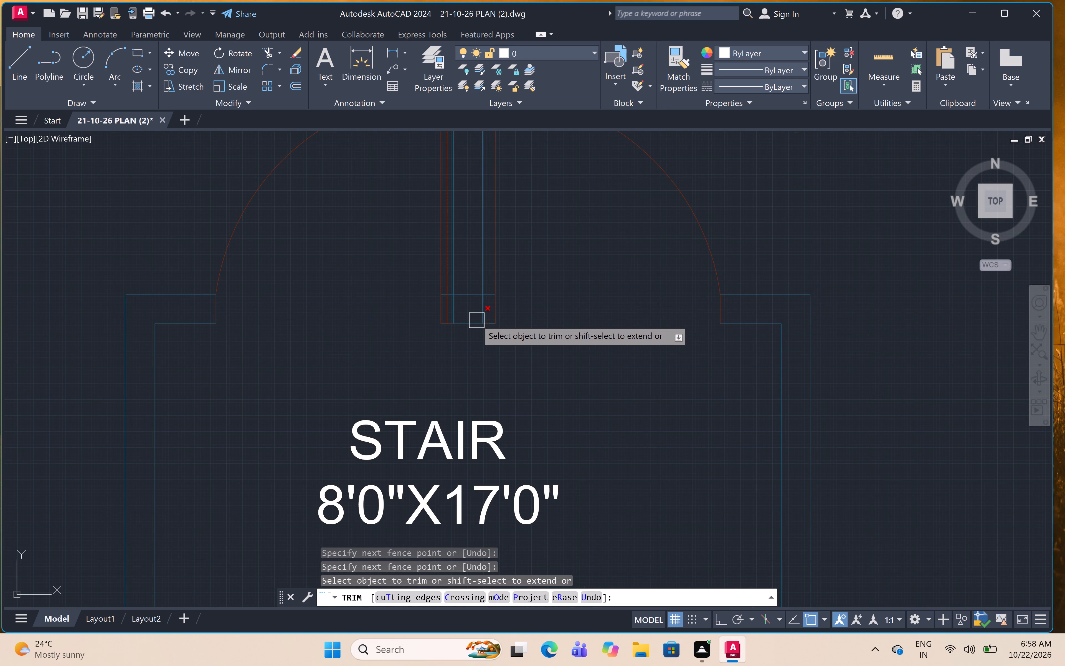
pyautogui.scroll(6, 476, 319)
pyautogui.click(512, 281)
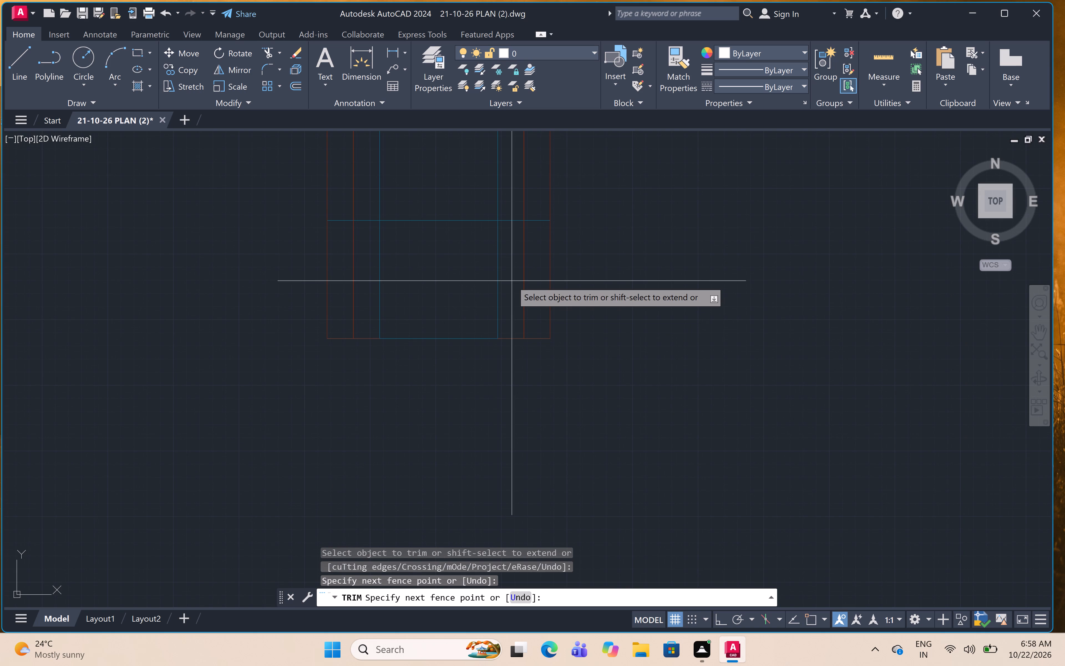
pyautogui.click(360, 290)
pyautogui.click(440, 170)
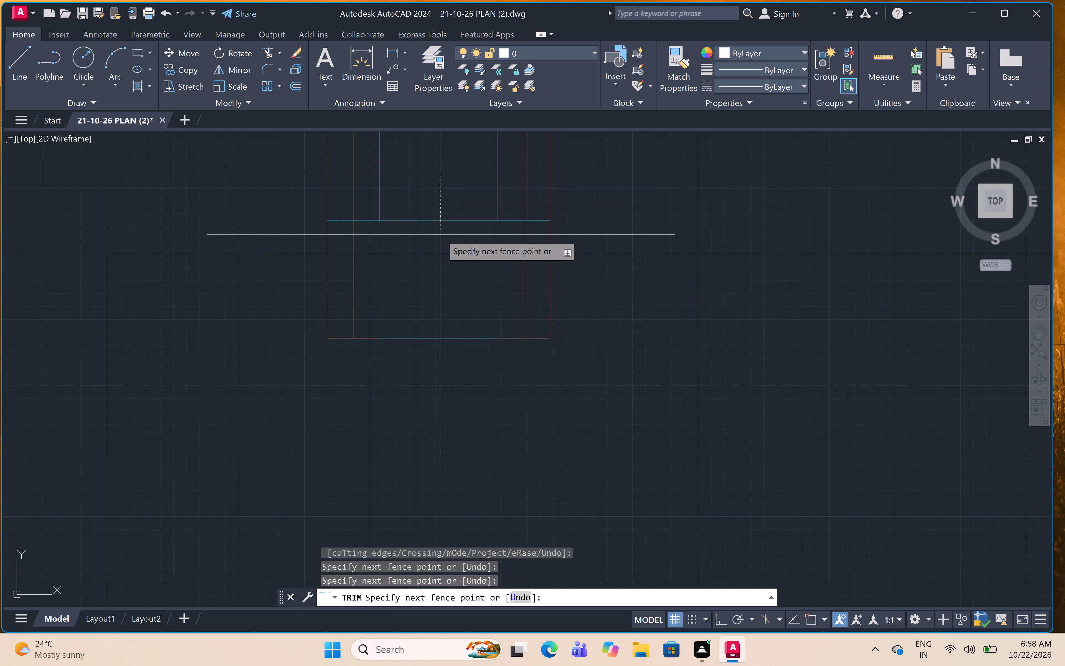
pyautogui.click(442, 251)
# Trim the crossing lines where the wall between the left 10'0"X12'0" bedroom and 11'3"X12'0" bed room joins the outer left wall.
pyautogui.scroll(-12, 438, 236)
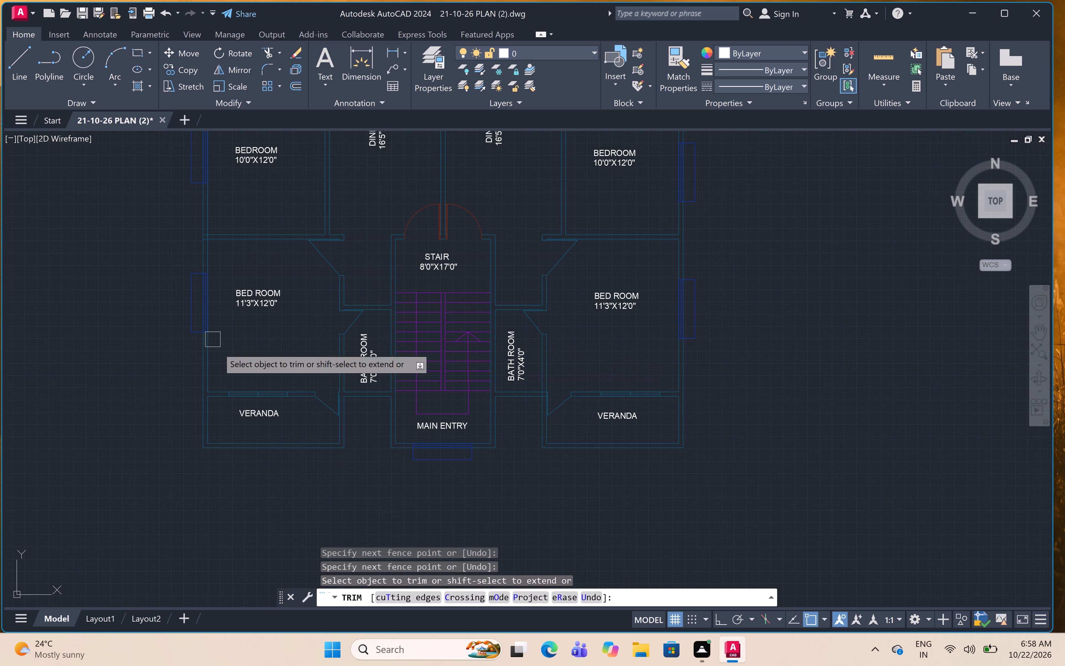
pyautogui.scroll(6, 191, 228)
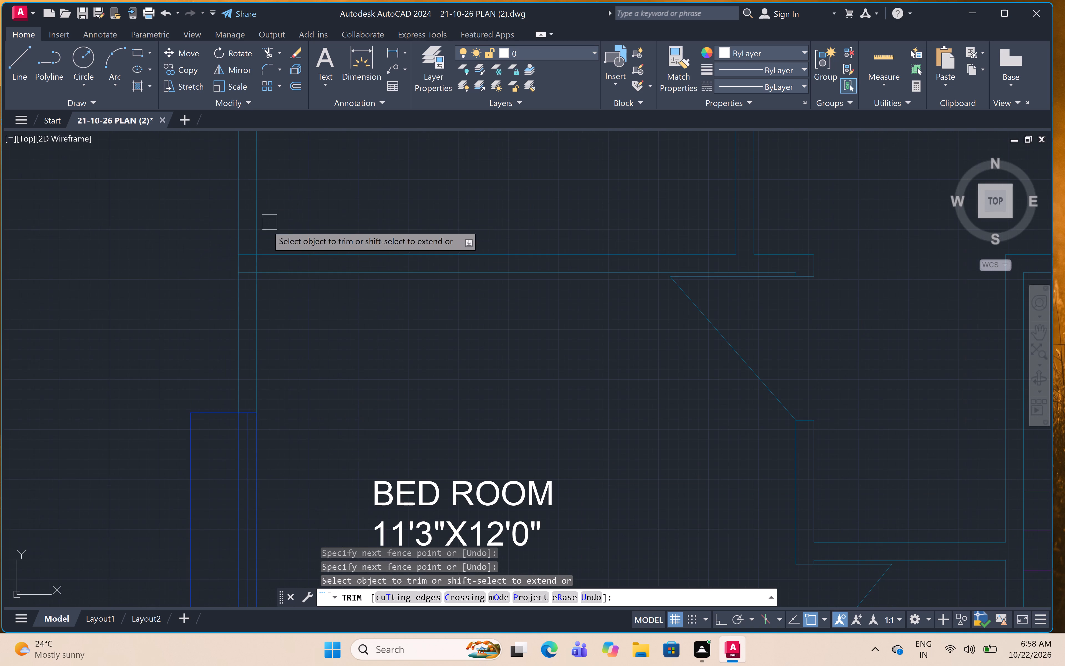
pyautogui.scroll(6, 260, 235)
pyautogui.click(172, 317)
pyautogui.click(149, 514)
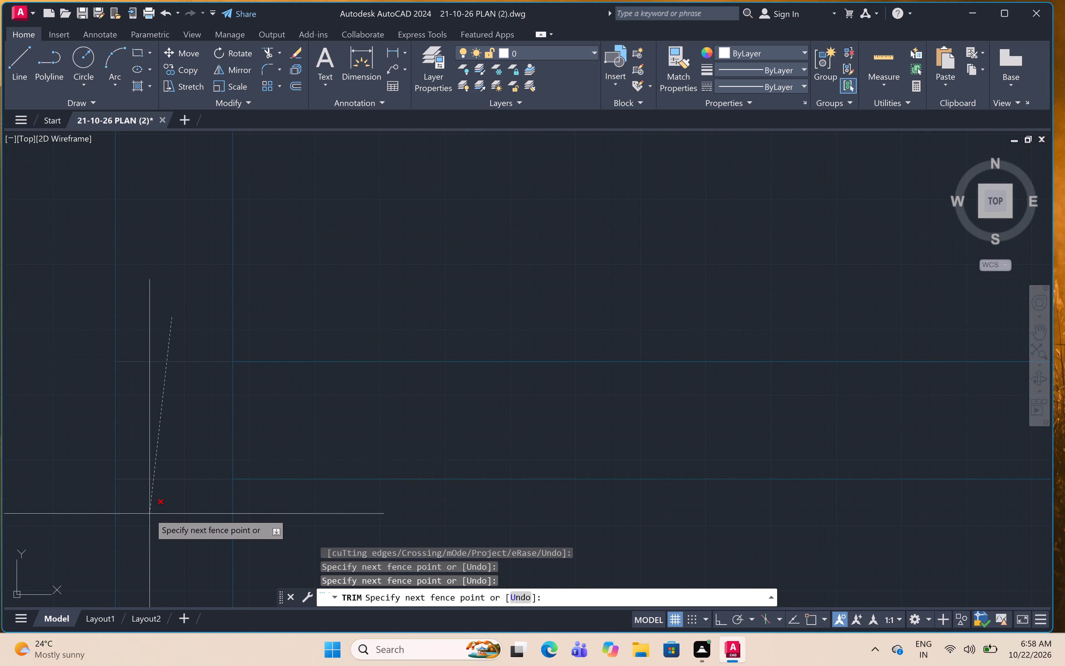
pyautogui.moveTo(169, 454); pyautogui.dragTo(172, 454)
pyautogui.moveTo(287, 427); pyautogui.dragTo(290, 427)
# Trim the crossing lines where the wall of the bath room above the left 10'0"X12'0" bedroom joins the outer left wall.
pyautogui.scroll(-8, 285, 419)
pyautogui.scroll(-2, 321, 372)
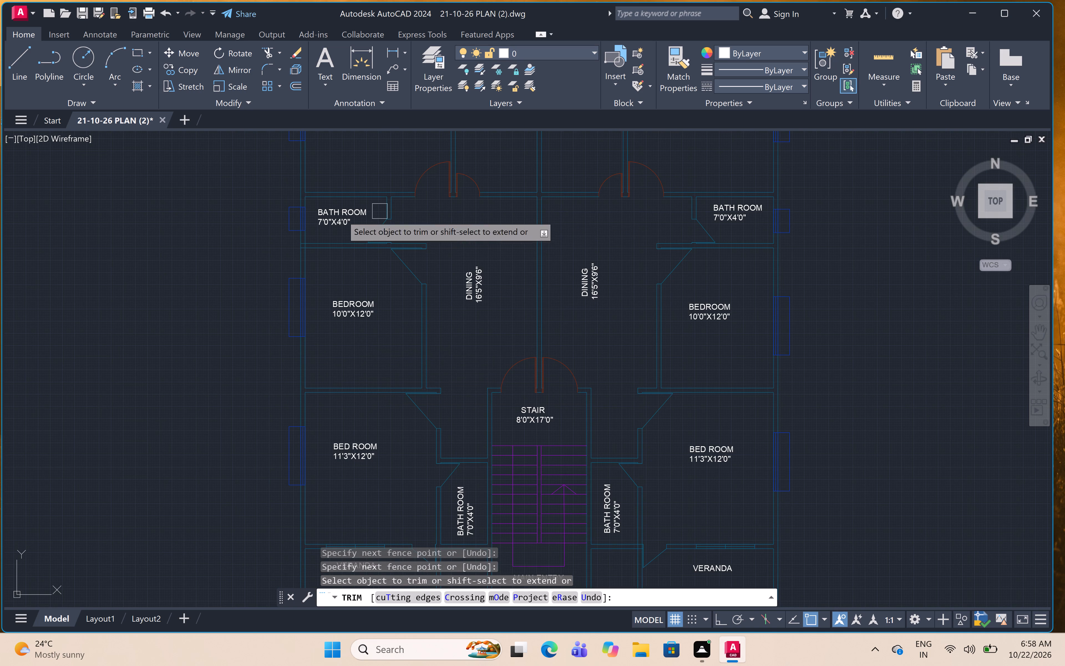
pyautogui.scroll(4, 282, 225)
pyautogui.scroll(4, 361, 298)
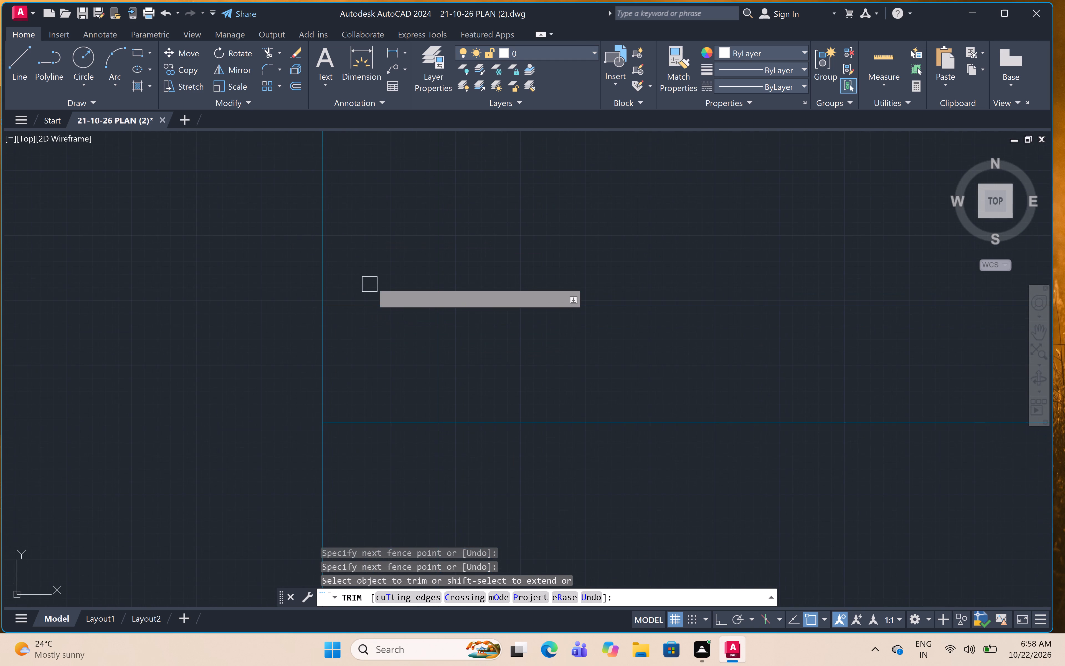
pyautogui.click(371, 282)
pyautogui.click(357, 441)
pyautogui.click(397, 372)
pyautogui.click(488, 373)
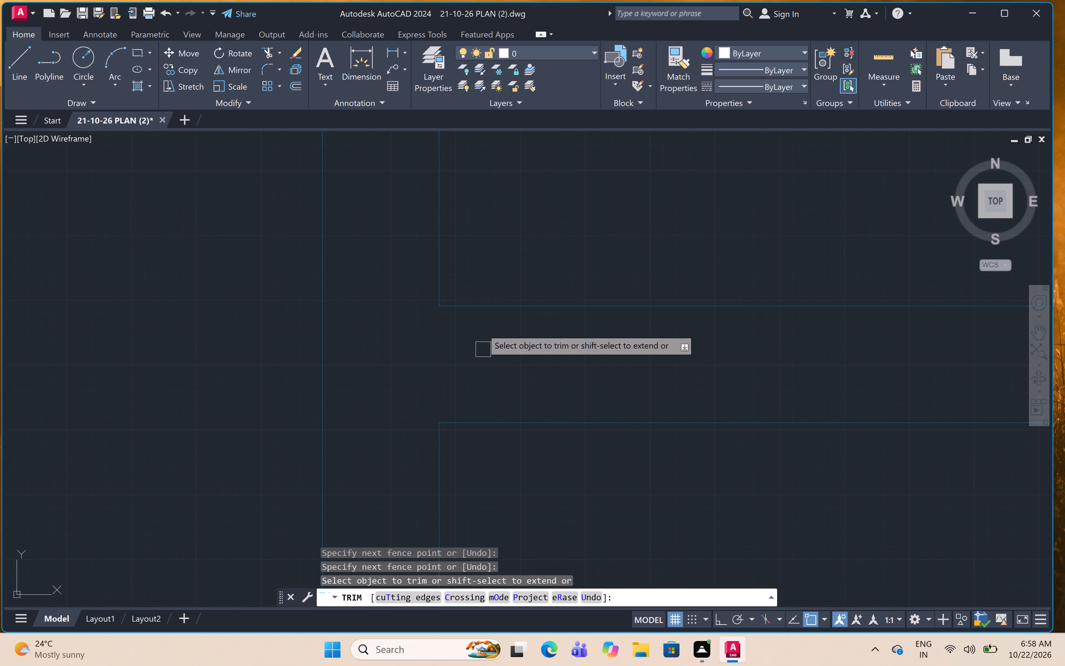
# Draw a rectangle as a frame around the whole floor plan, leaving a margin on all sides.
pyautogui.scroll(-10, 482, 328)
pyautogui.scroll(-1, 499, 343)
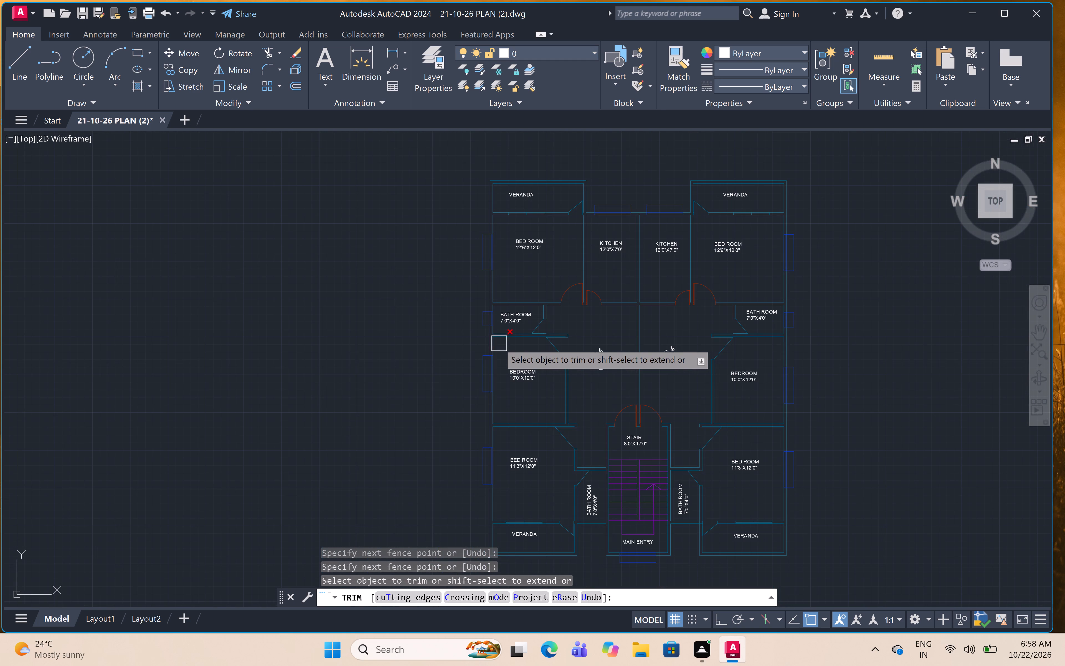
pyautogui.press('Escape')
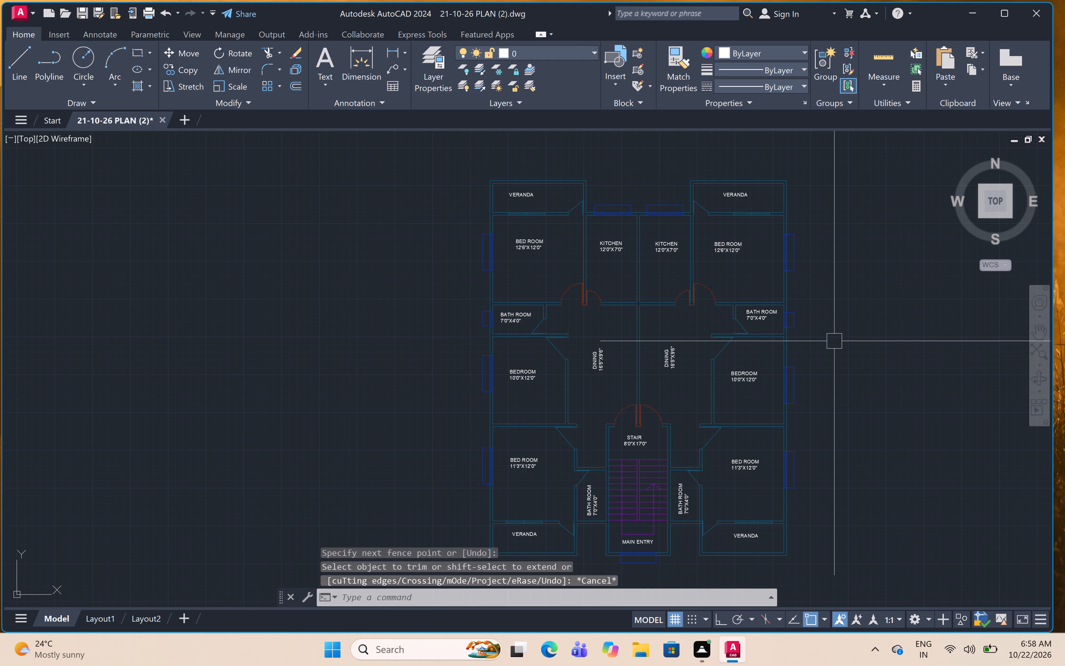
pyautogui.moveTo(833, 341); pyautogui.dragTo(712, 323, button='middle')
pyautogui.scroll(-2, 715, 323)
pyautogui.scroll(2, 715, 323)
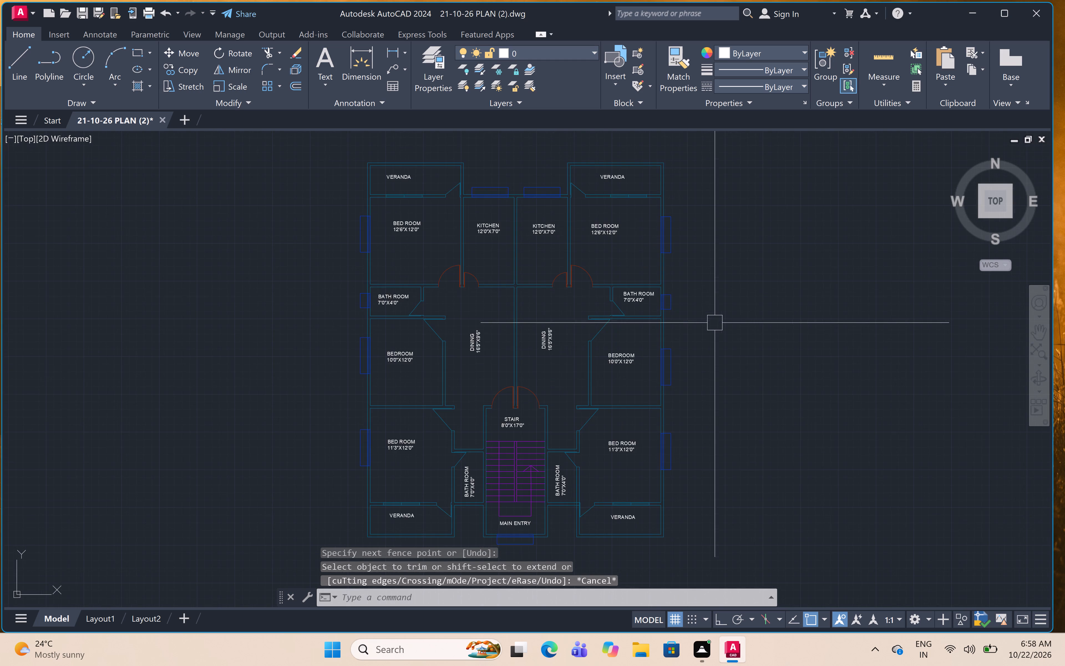
pyautogui.moveTo(715, 323); pyautogui.dragTo(787, 327, button='middle')
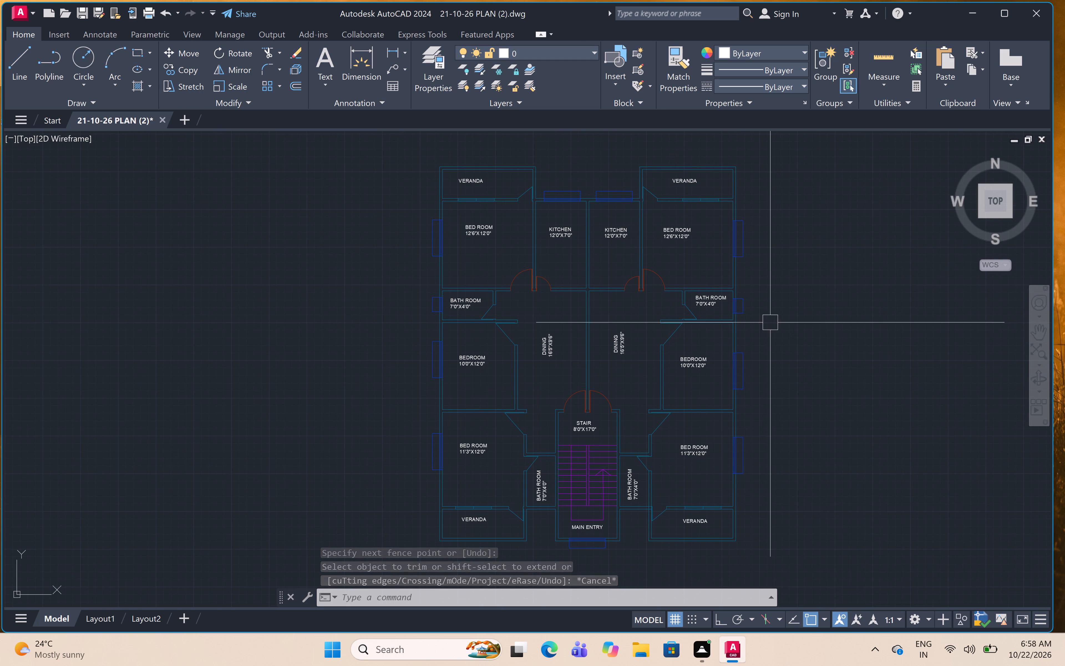
pyautogui.write('REC')
pyautogui.press('space')
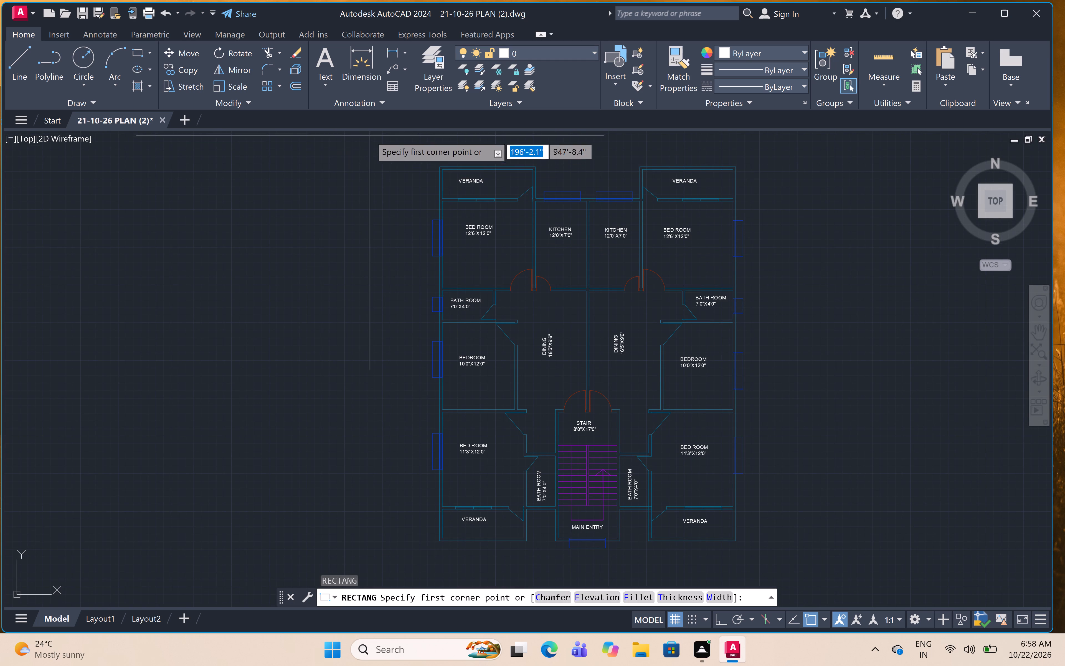
pyautogui.click(405, 143)
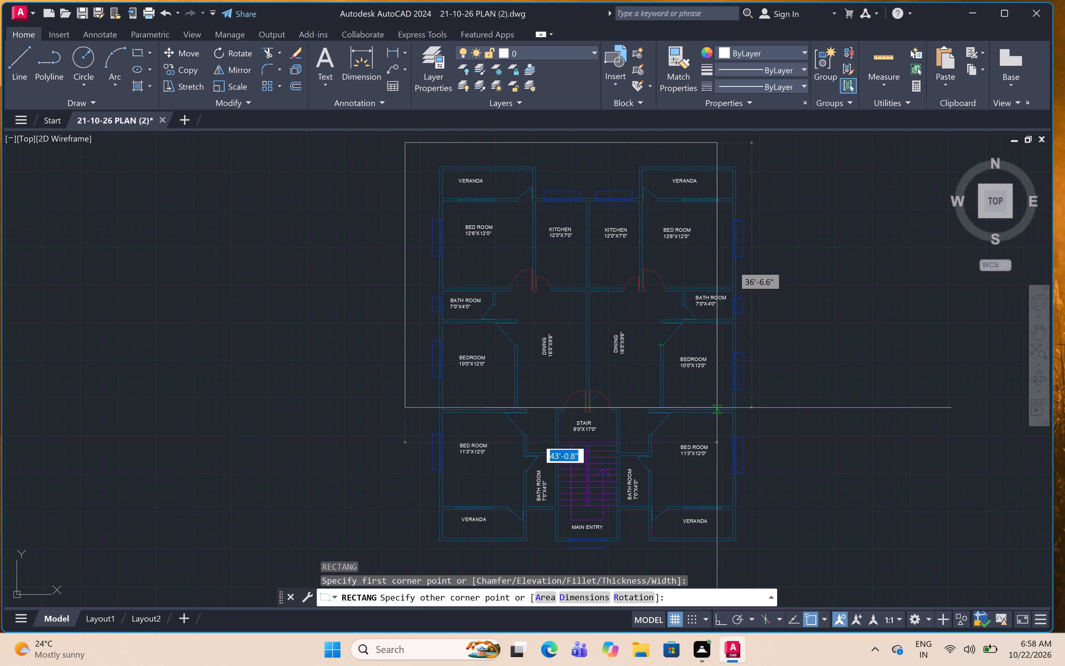
pyautogui.moveTo(768, 567); pyautogui.dragTo(765, 568)
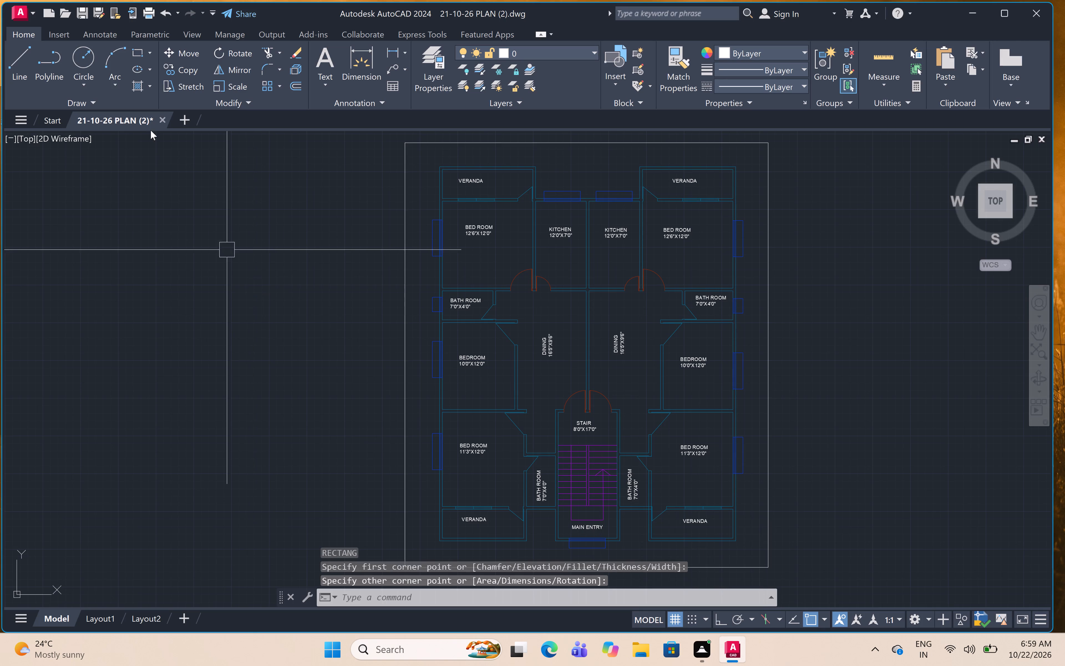
# Open the plot settings for the model.
pyautogui.click(146, 10)
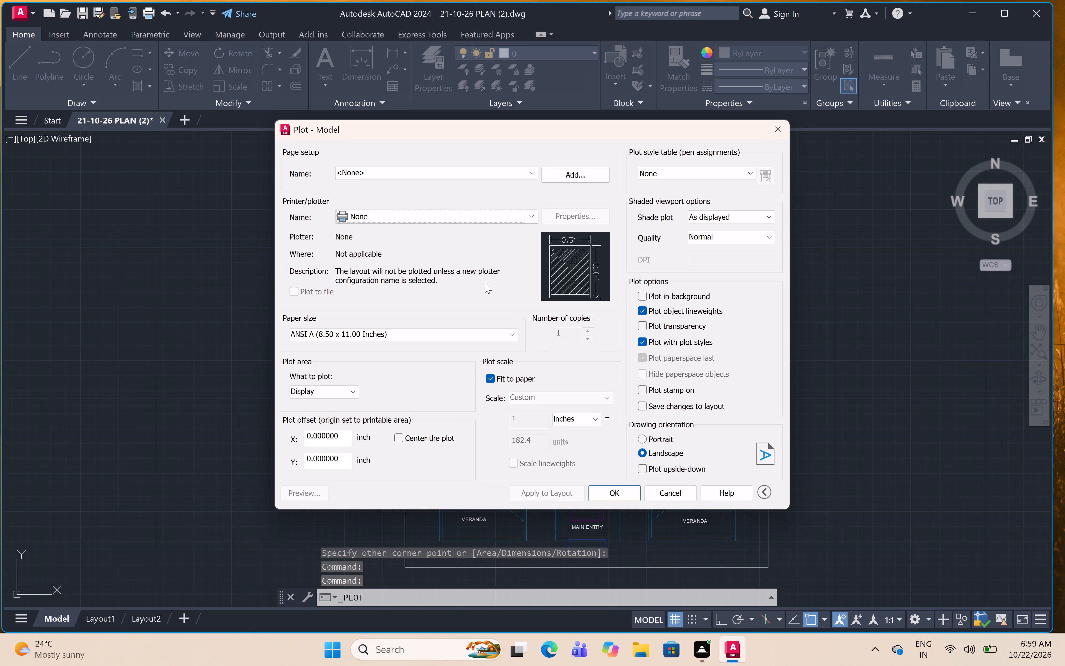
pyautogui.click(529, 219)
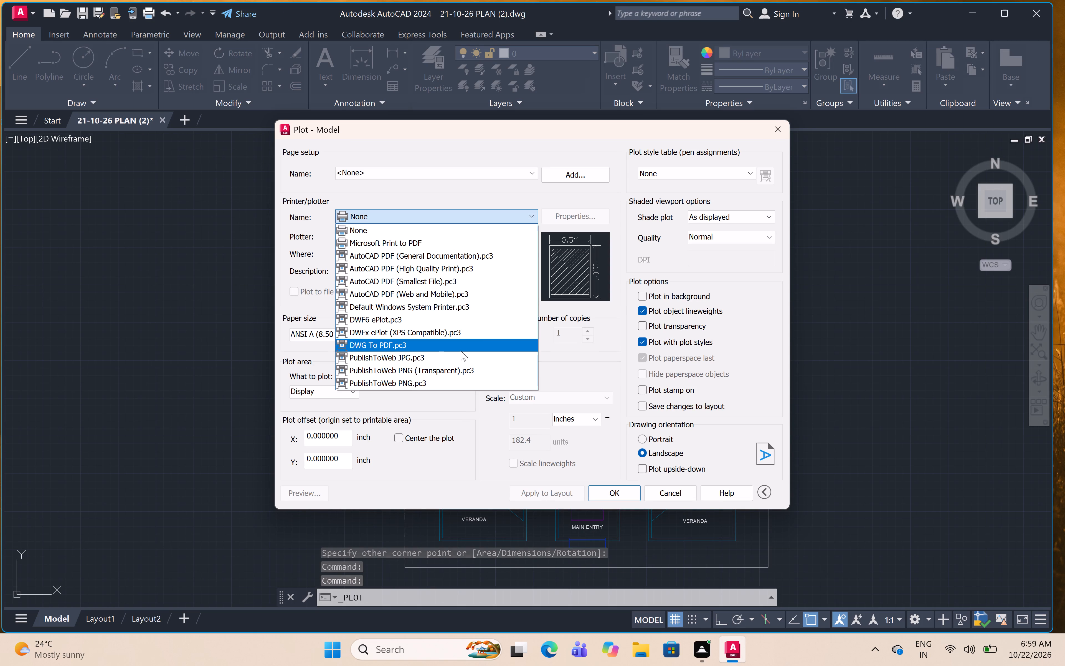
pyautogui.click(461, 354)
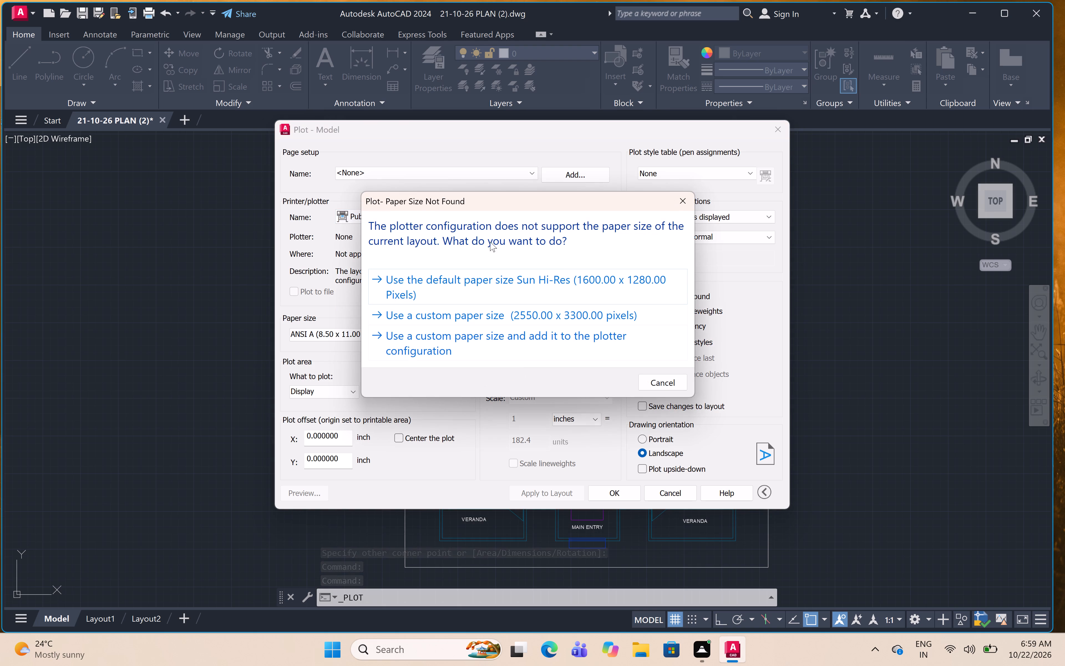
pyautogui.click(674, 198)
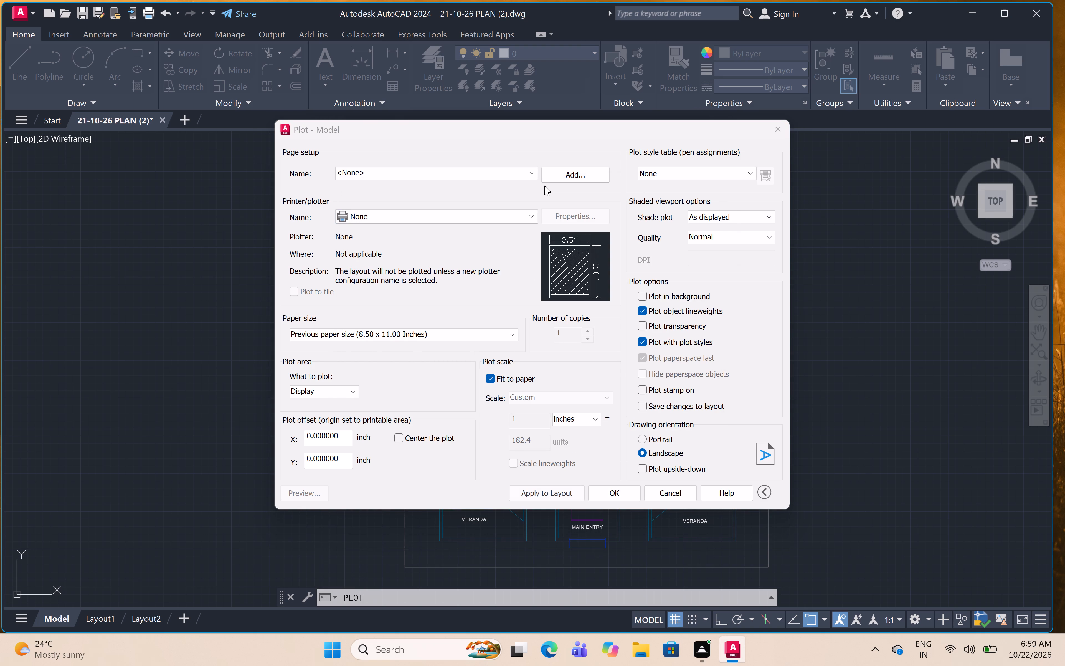
# Set the plotter to DWG To PDF.pc3 and the paper size to ISO A4 (297.00 x 210.00 MM).
pyautogui.click(526, 208)
pyautogui.click(530, 213)
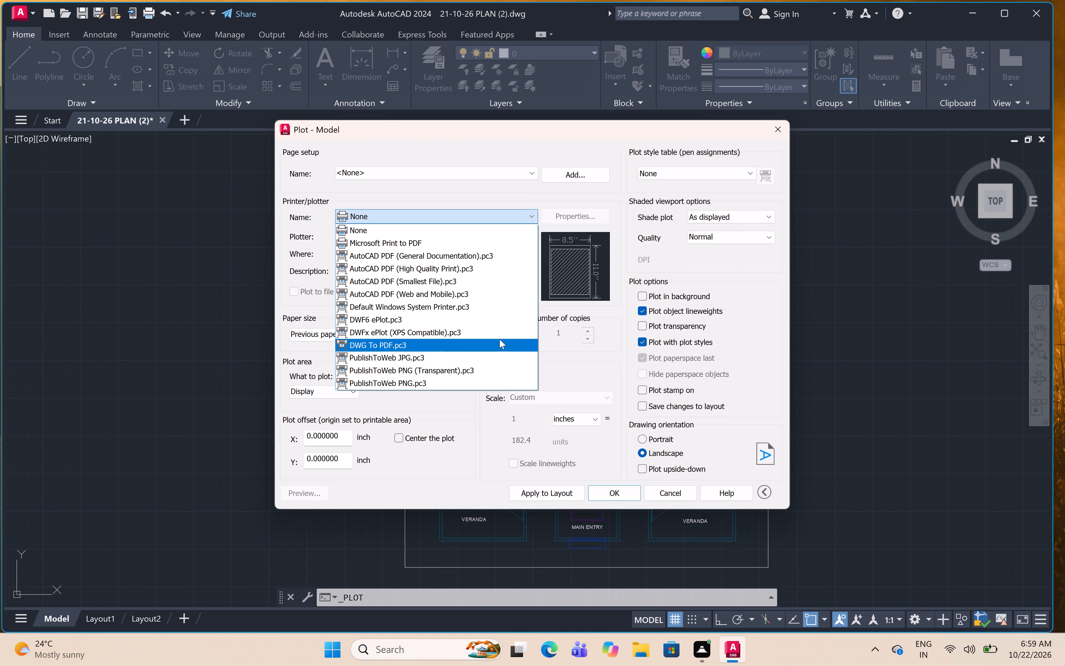
pyautogui.click(499, 340)
pyautogui.click(488, 329)
pyautogui.scroll(-9, 485, 390)
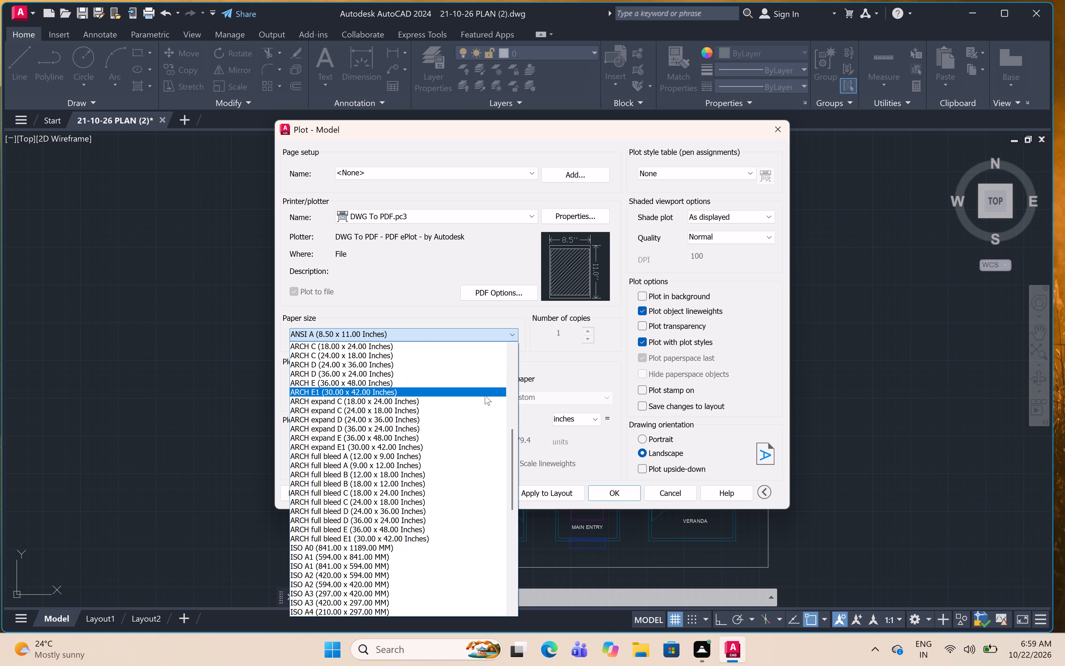
pyautogui.scroll(-11, 485, 395)
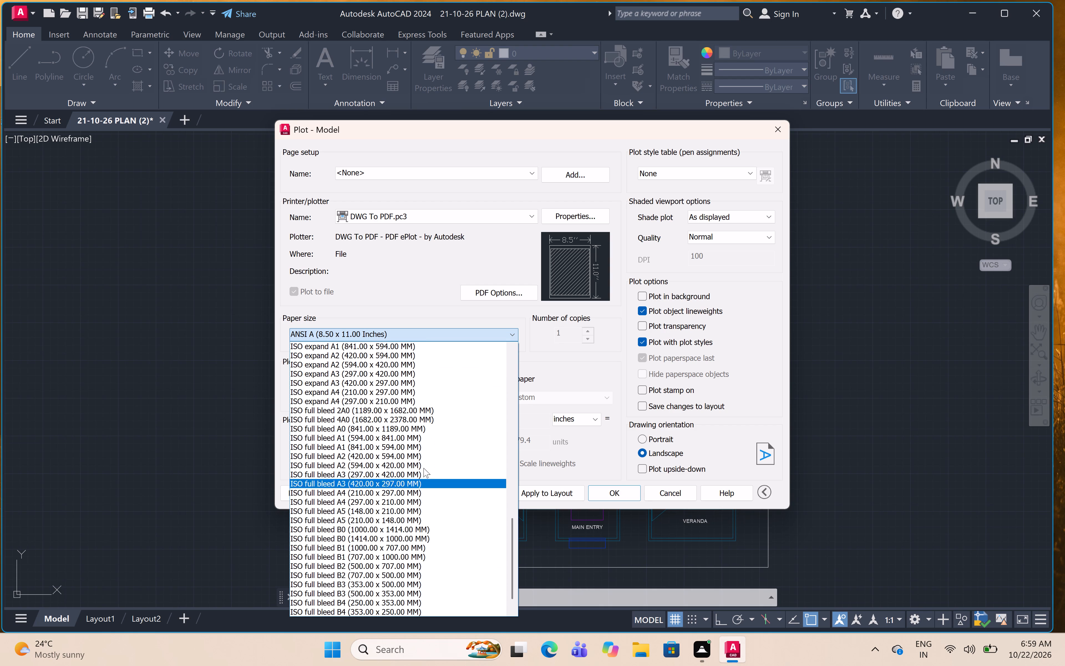
pyautogui.scroll(-15, 435, 460)
pyautogui.scroll(3, 445, 451)
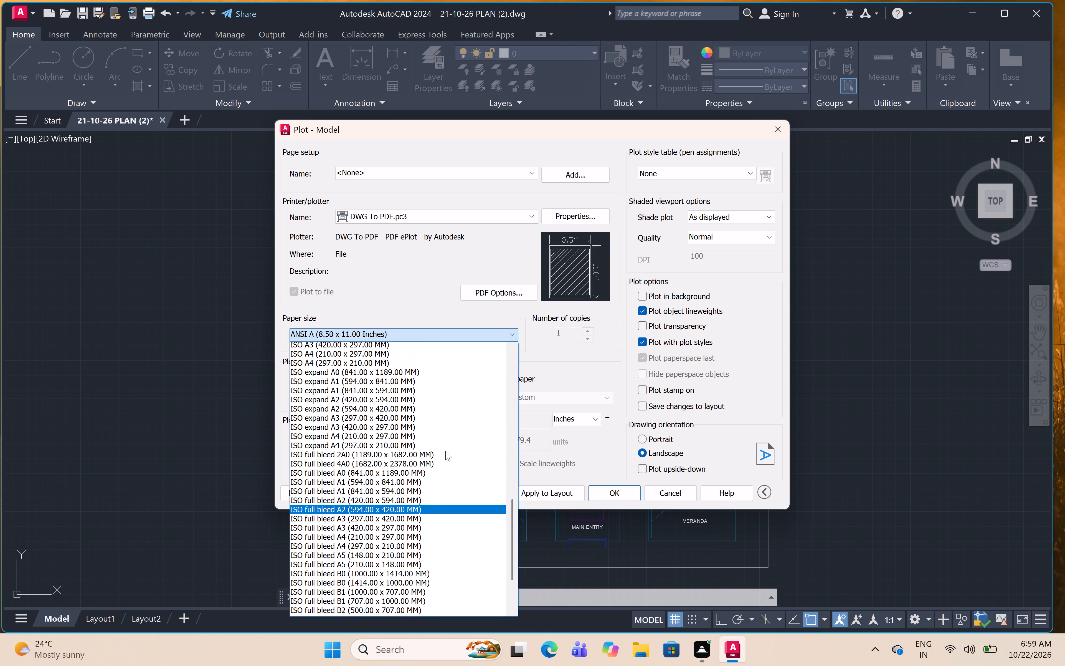
pyautogui.click(387, 384)
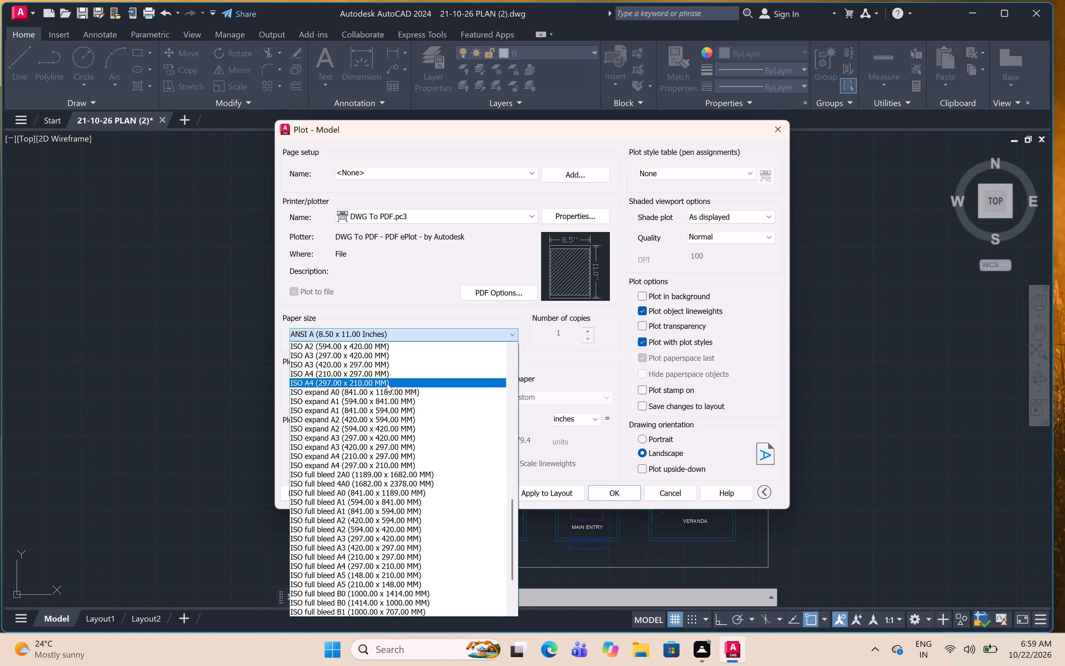
# Set the plot area to a window spanning opposite corners of the frame around the plan, and centre the plot.
pyautogui.click(336, 389)
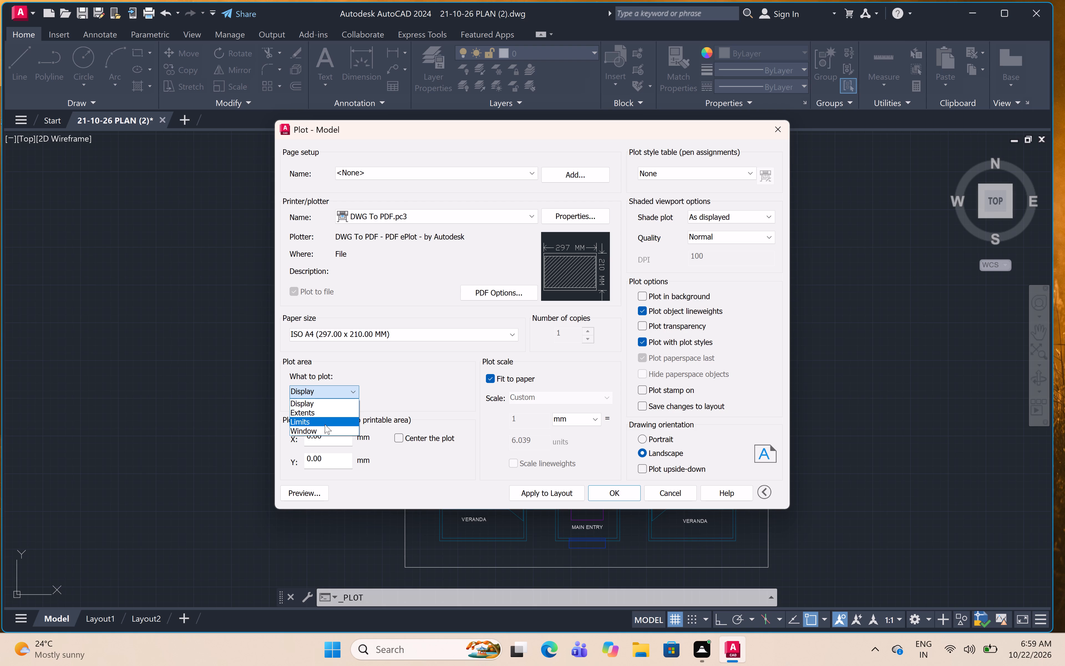
pyautogui.click(323, 428)
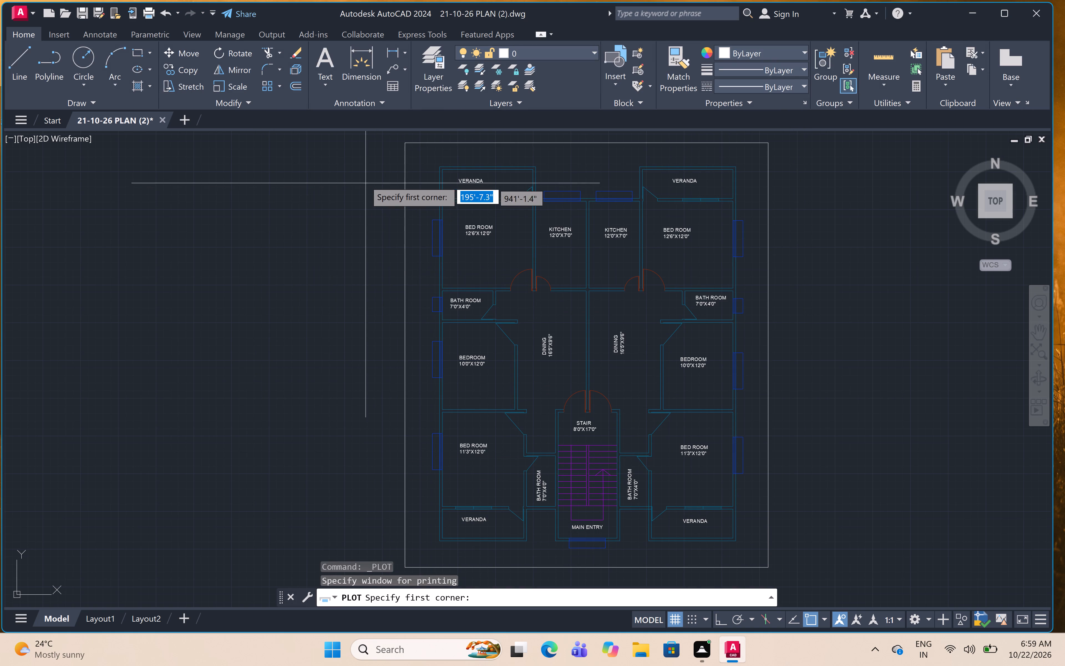
pyautogui.scroll(-1, 371, 173)
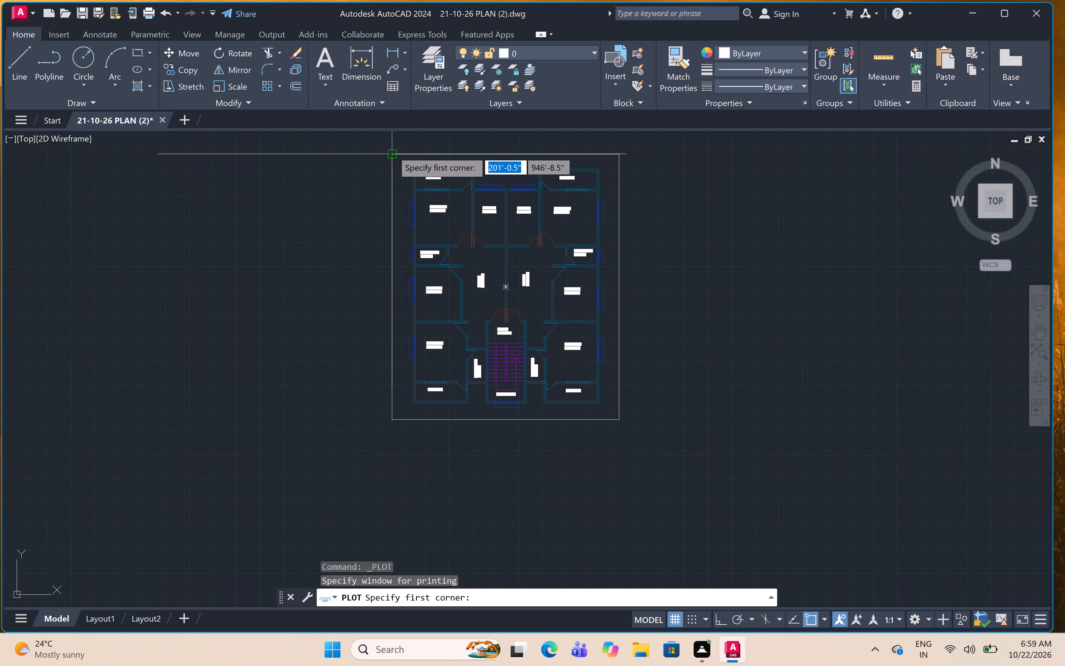
pyautogui.click(393, 151)
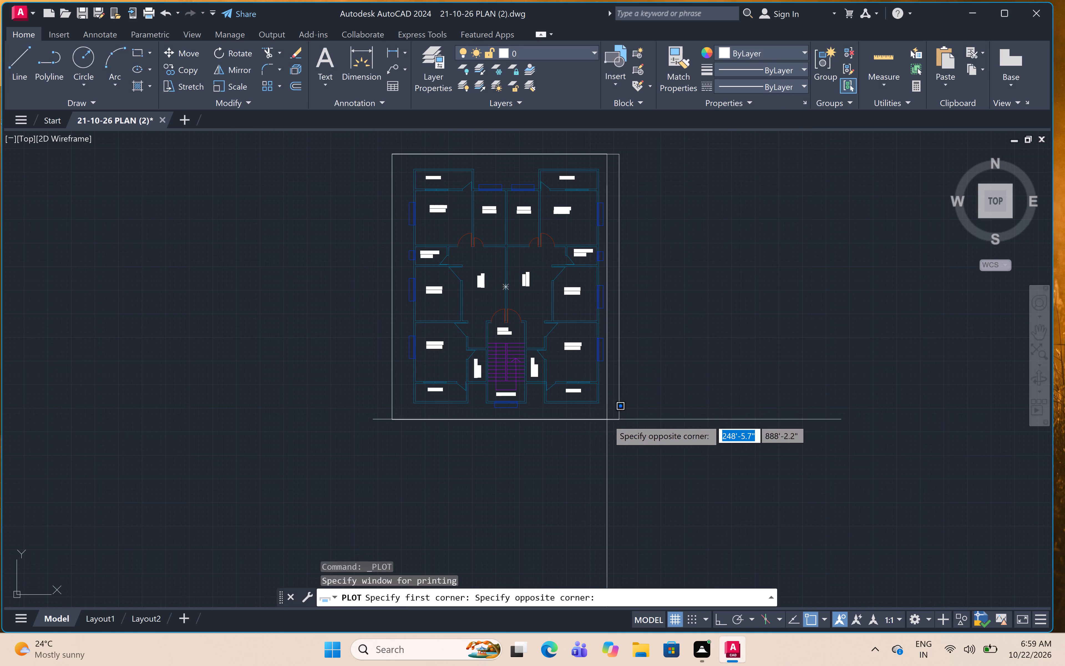
pyautogui.click(617, 419)
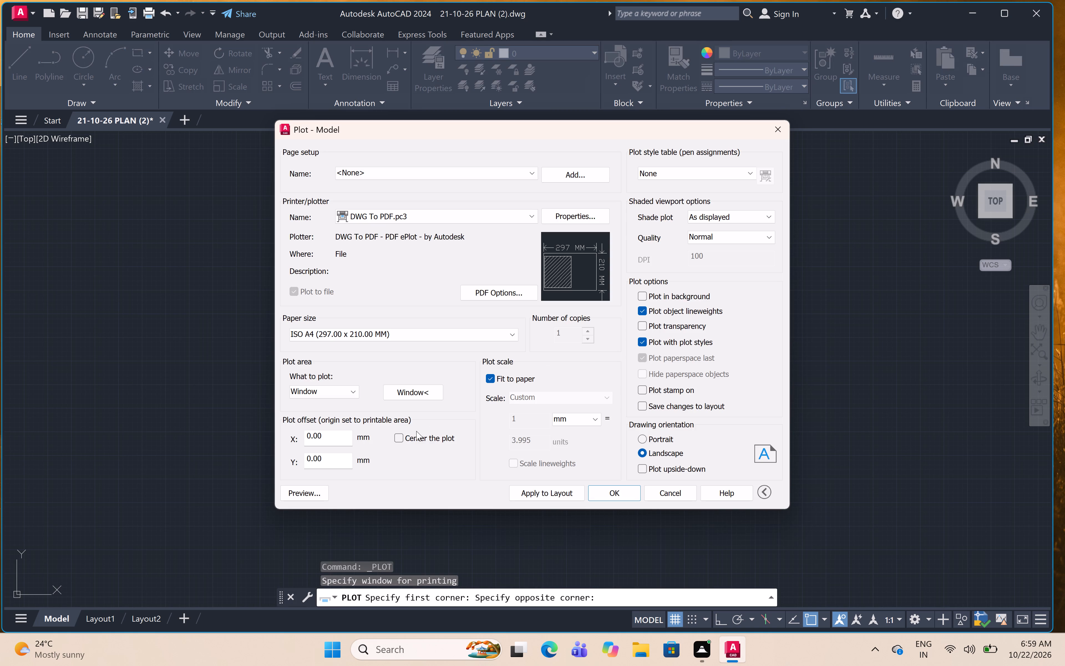
pyautogui.click(399, 433)
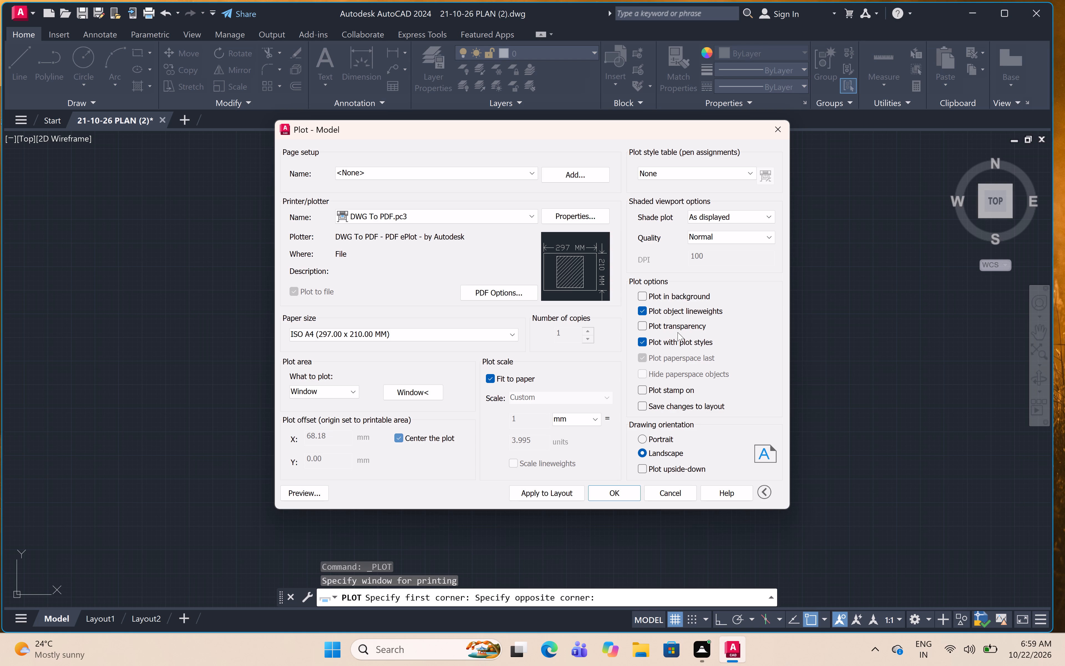
# Assign the acad.ctb plot style table, apply the plot settings to the layout and start the plot.
pyautogui.click(722, 171)
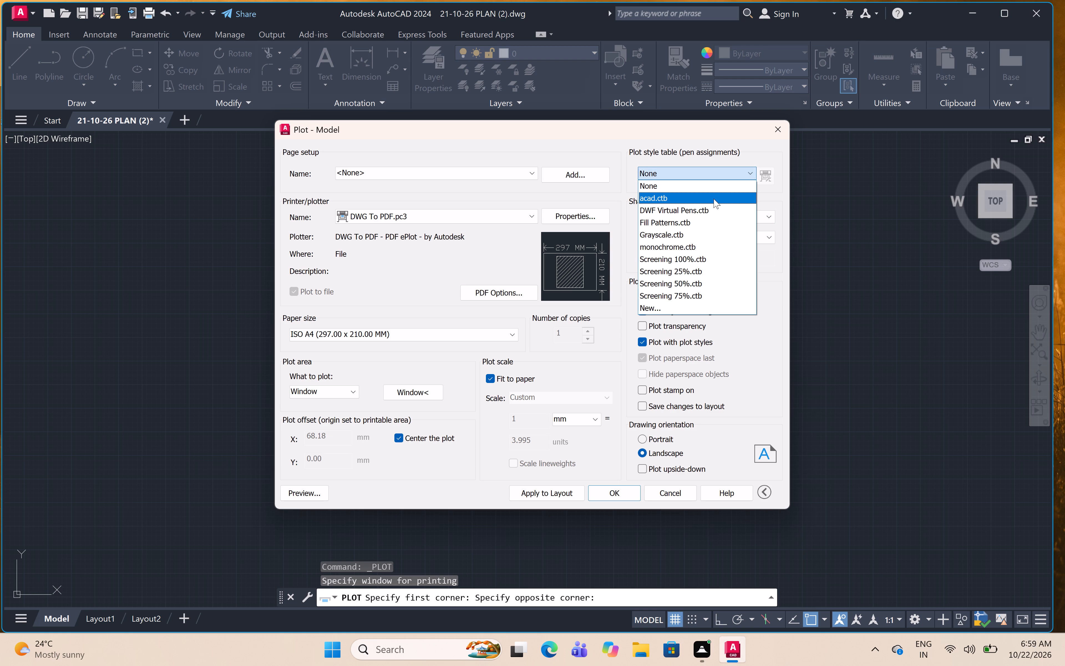
pyautogui.click(714, 198)
pyautogui.click(532, 350)
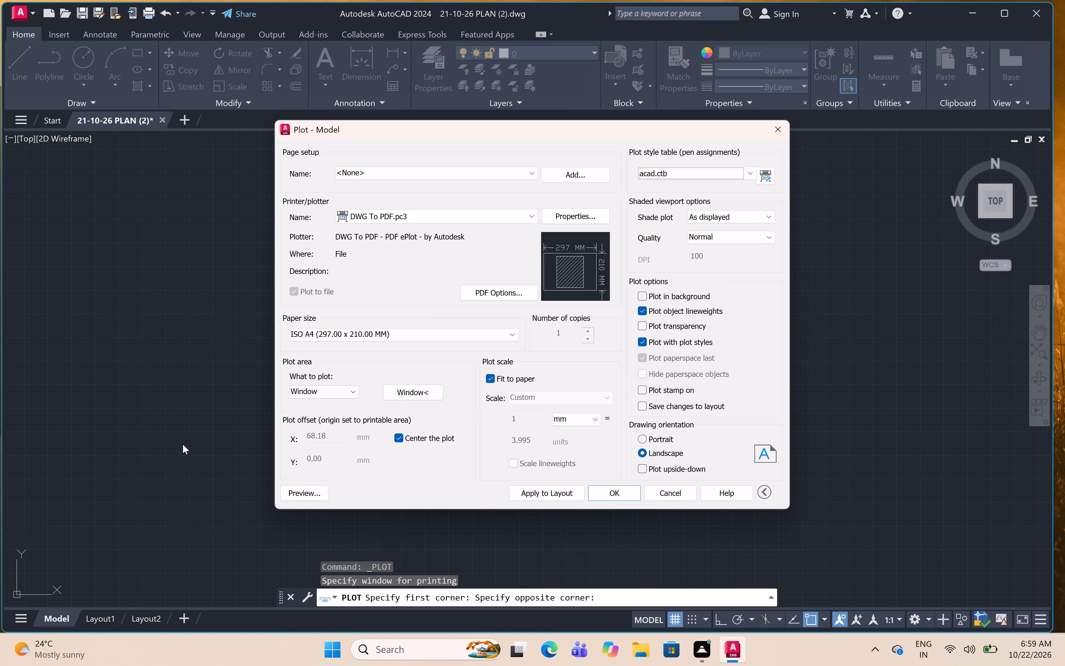
pyautogui.click(567, 498)
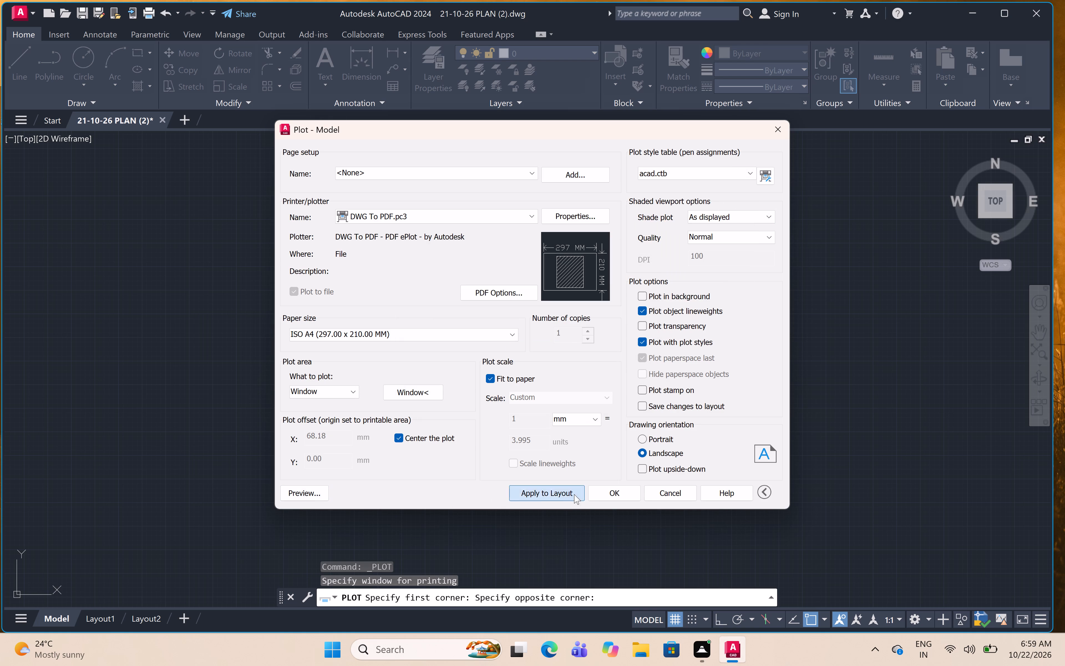
pyautogui.click(607, 489)
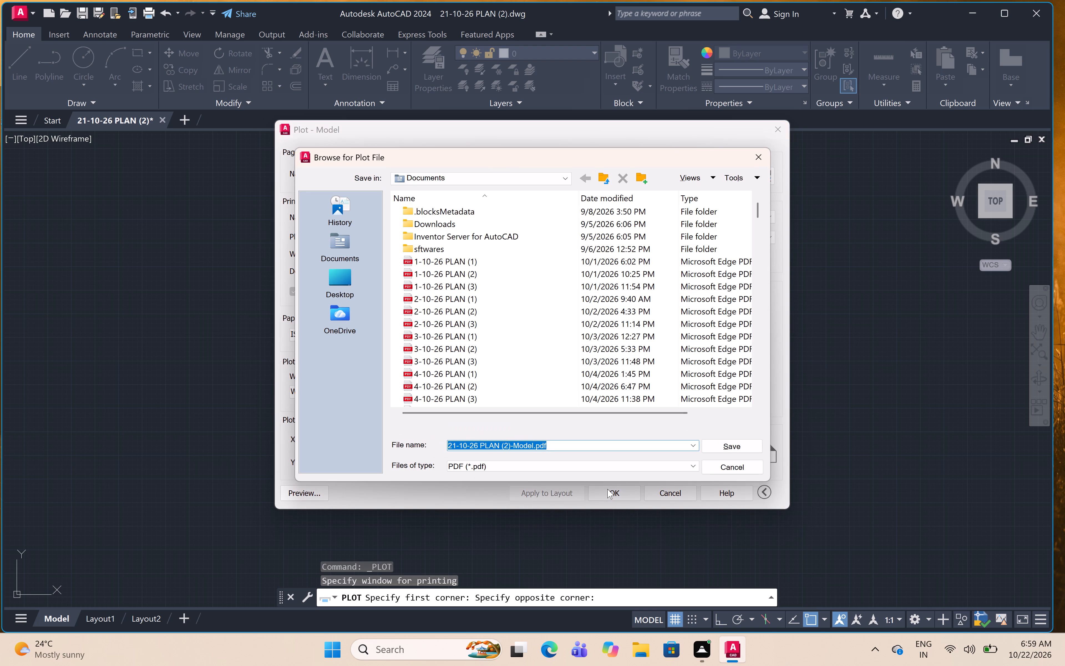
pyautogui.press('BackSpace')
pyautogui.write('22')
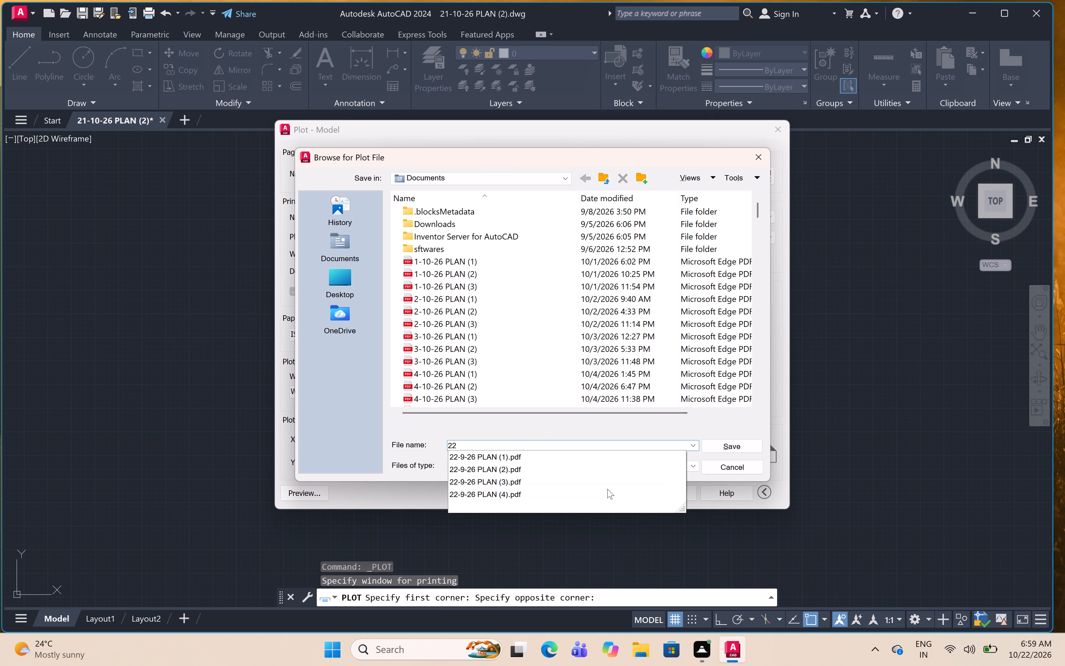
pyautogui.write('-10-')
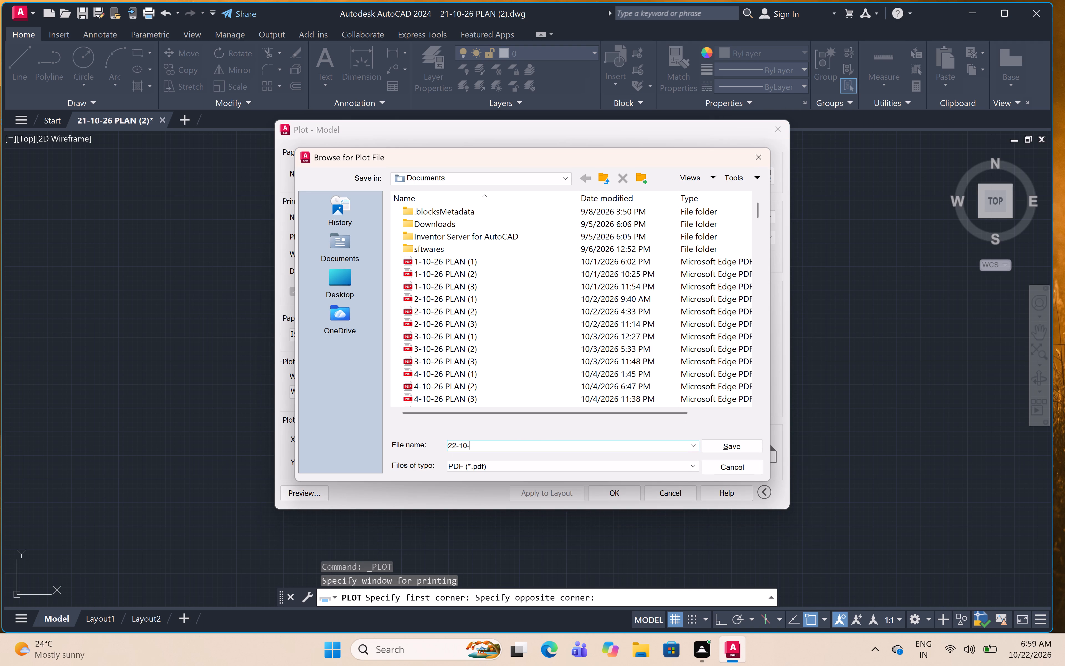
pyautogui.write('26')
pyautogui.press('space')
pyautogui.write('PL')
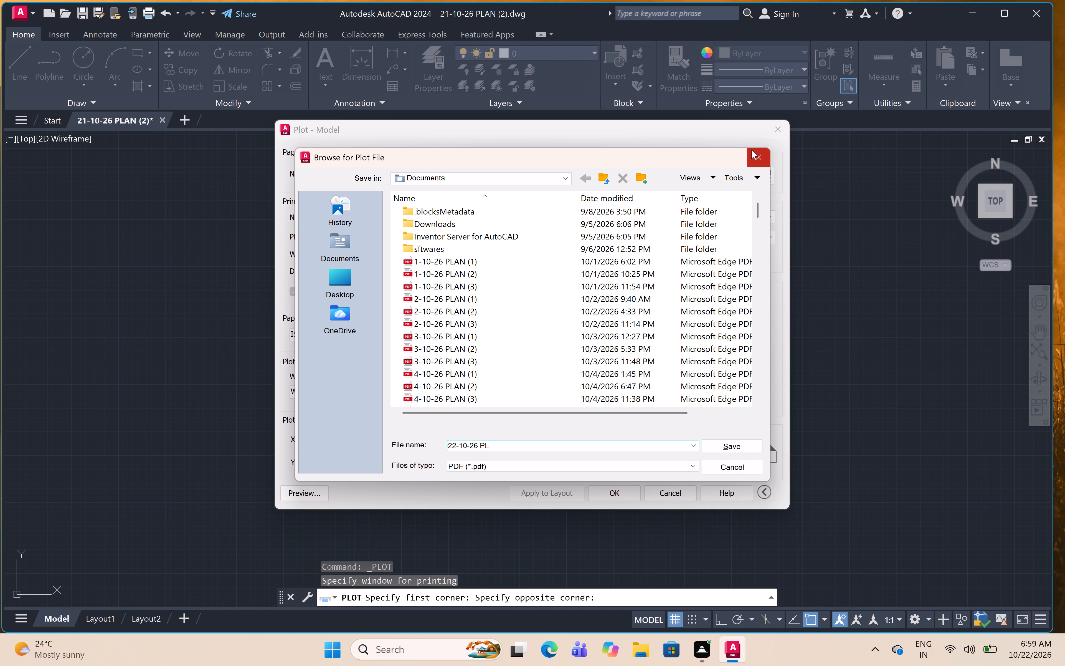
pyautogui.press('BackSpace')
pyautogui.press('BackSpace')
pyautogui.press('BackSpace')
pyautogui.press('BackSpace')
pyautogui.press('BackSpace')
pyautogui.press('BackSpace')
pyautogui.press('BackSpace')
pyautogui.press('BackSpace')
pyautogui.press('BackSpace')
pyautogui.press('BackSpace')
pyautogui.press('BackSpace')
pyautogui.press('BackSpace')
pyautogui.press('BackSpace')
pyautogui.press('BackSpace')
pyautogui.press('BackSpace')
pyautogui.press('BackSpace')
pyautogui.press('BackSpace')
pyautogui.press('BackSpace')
# Save the plot as the PDF 21-10-26 PLAN (2) in Documents and close the resulting PDF.
pyautogui.write('21-10-')
pyautogui.press('2')
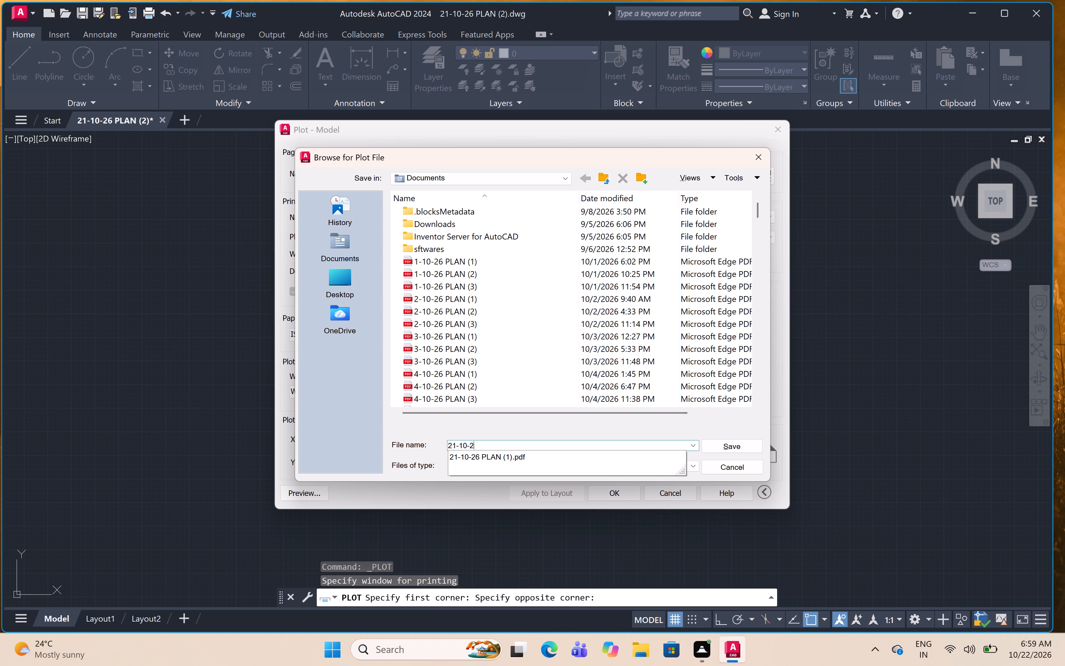
pyautogui.write('6')
pyautogui.press('space')
pyautogui.write('PLAN')
pyautogui.press('space')
pyautogui.hotkey('shift', '(')
pyautogui.press('2')
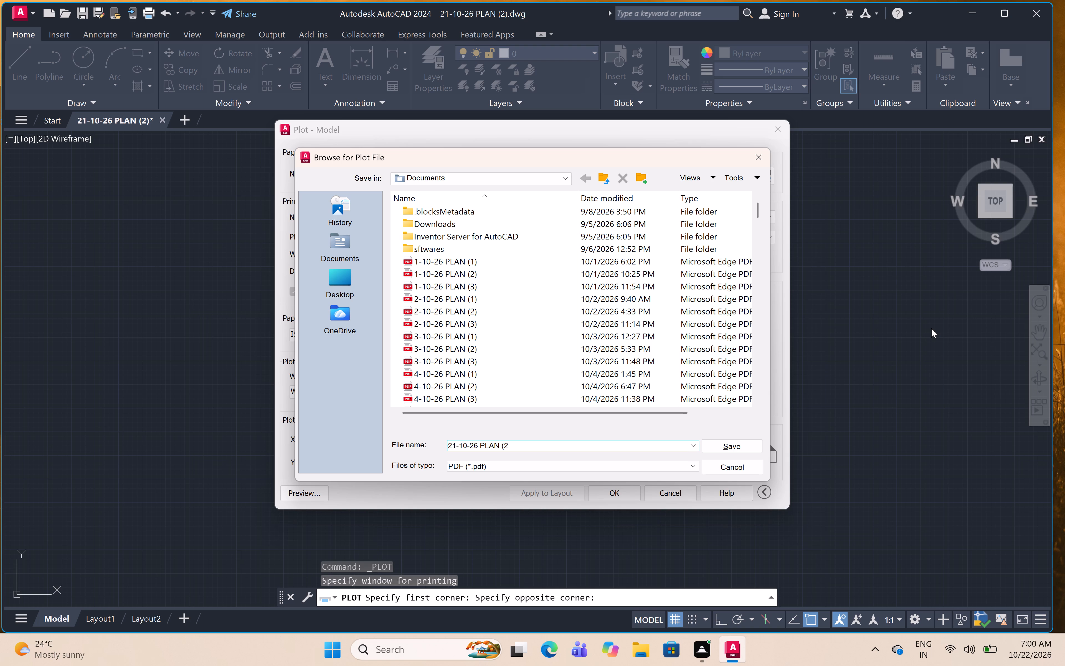
pyautogui.hotkey('shift', ')')
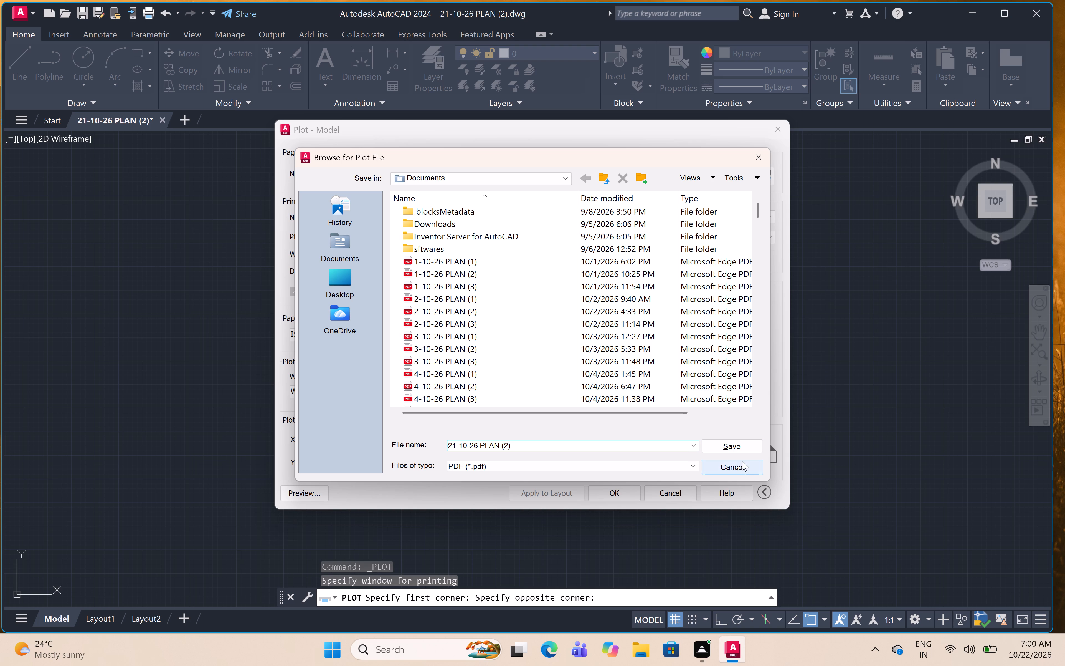
pyautogui.click(745, 446)
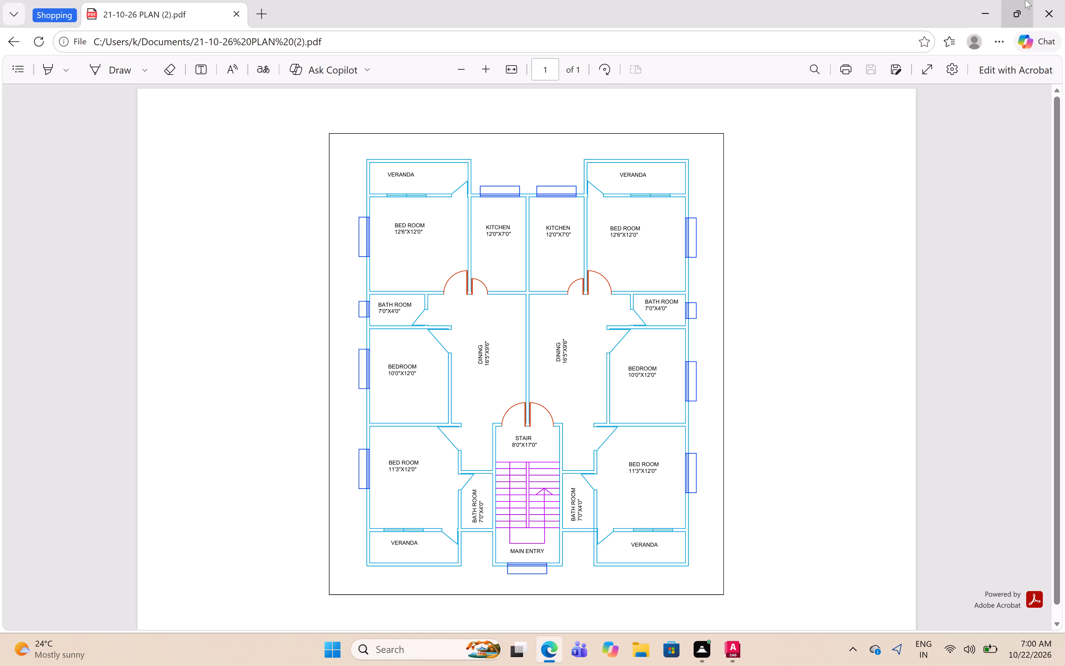
pyautogui.click(1046, 6)
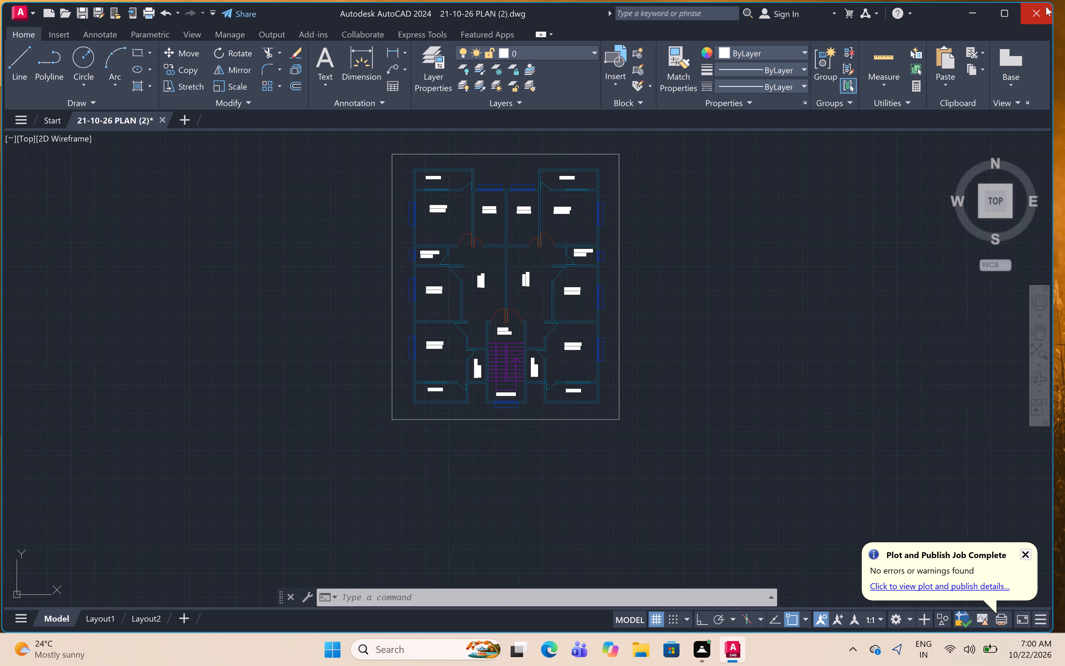
# Quit AutoCAD, saving the changes to the drawing 21-10-26 PLAN (2).dwg.
pyautogui.click(1046, 6)
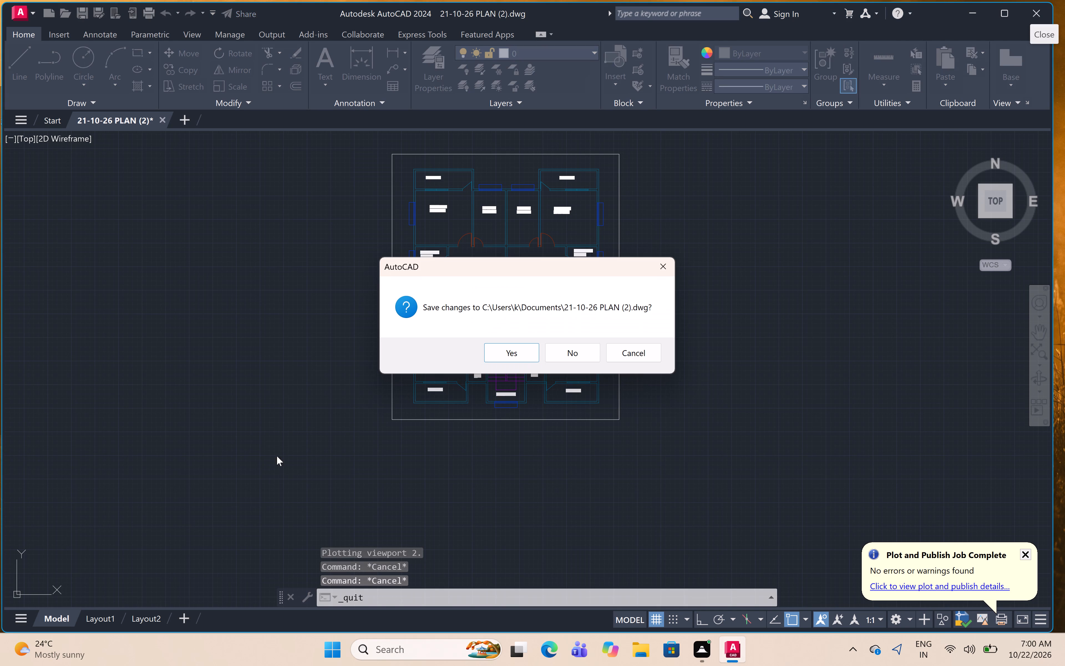
pyautogui.click(531, 350)
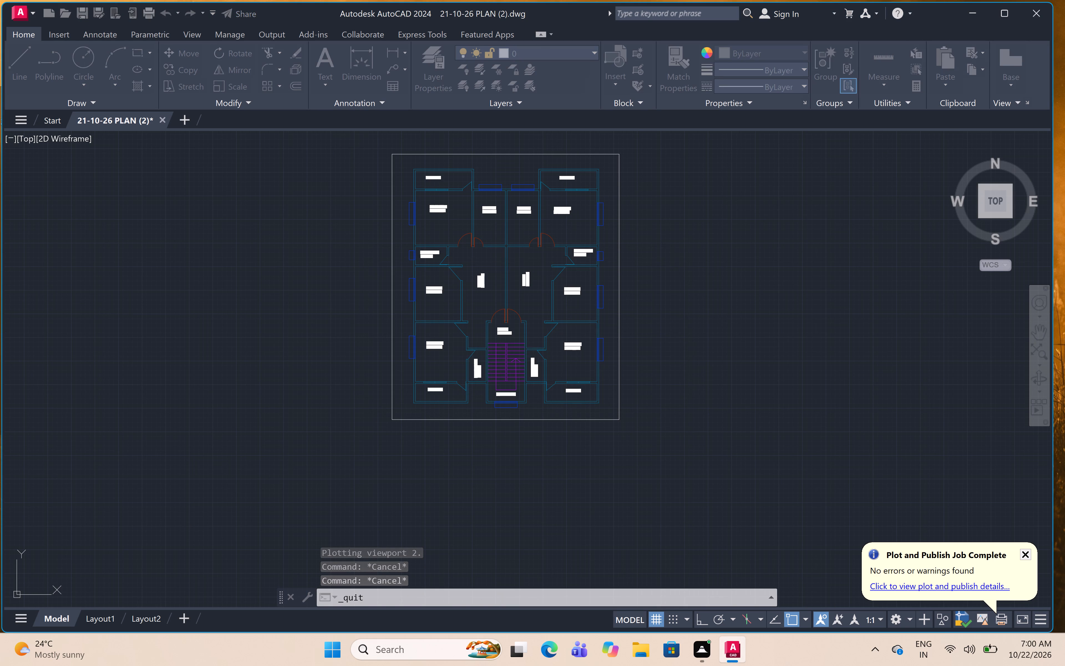